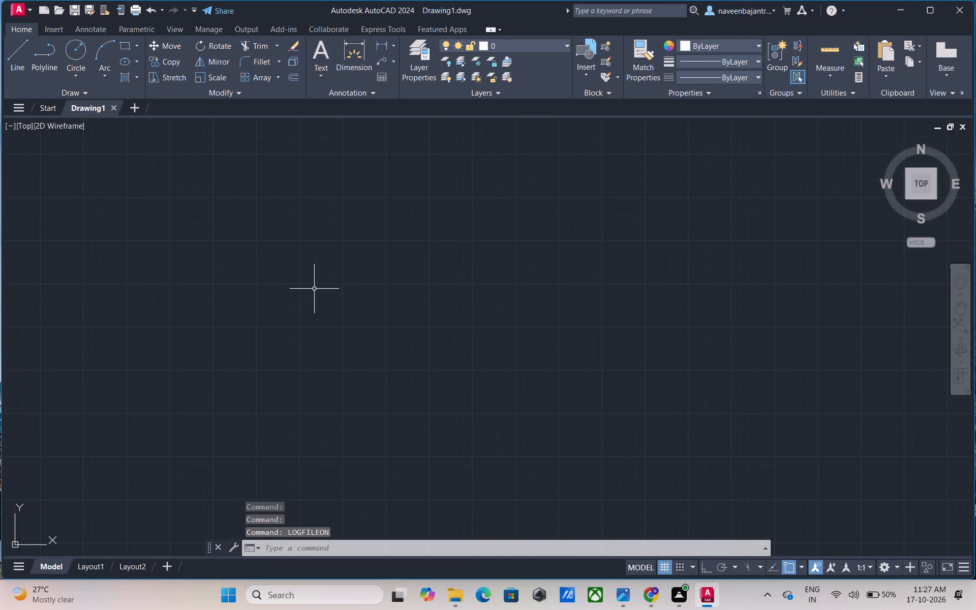
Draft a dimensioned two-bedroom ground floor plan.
Configure the drawing units to Architectural length type with 0'-0 1/2" precision and an insertion scale in inches.
type("un")
key("space")
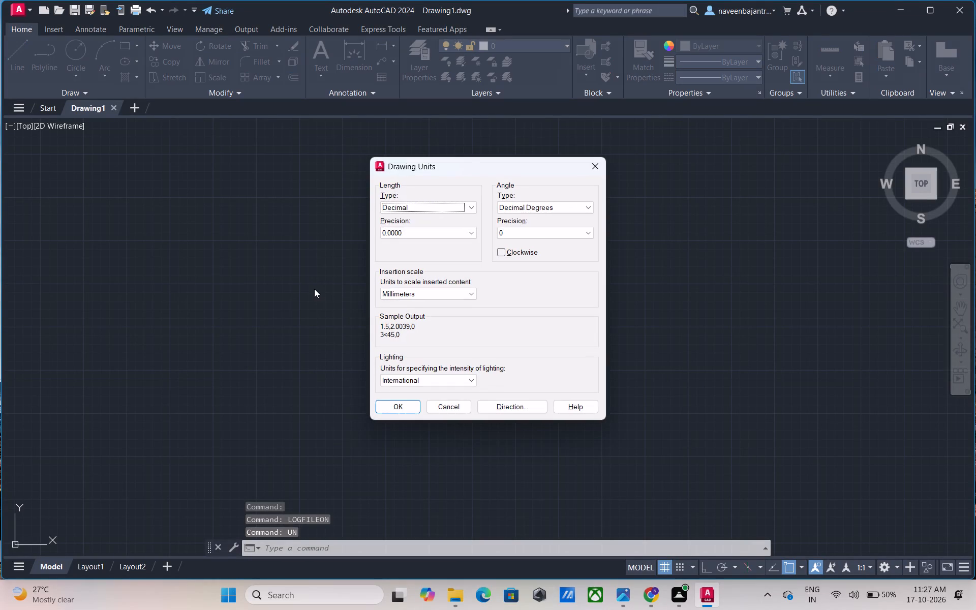
left_click(471, 205)
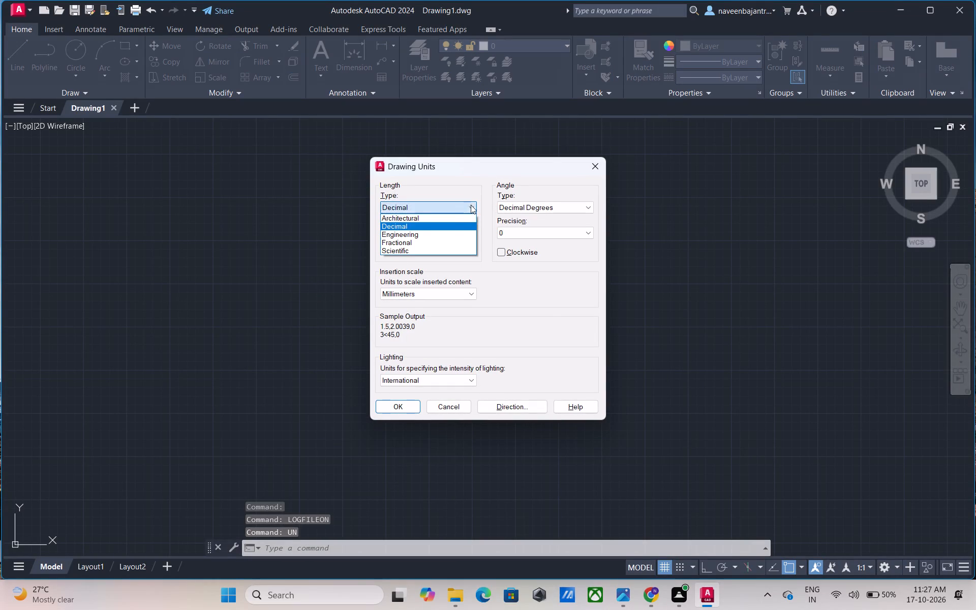
left_click(449, 219)
left_click(450, 230)
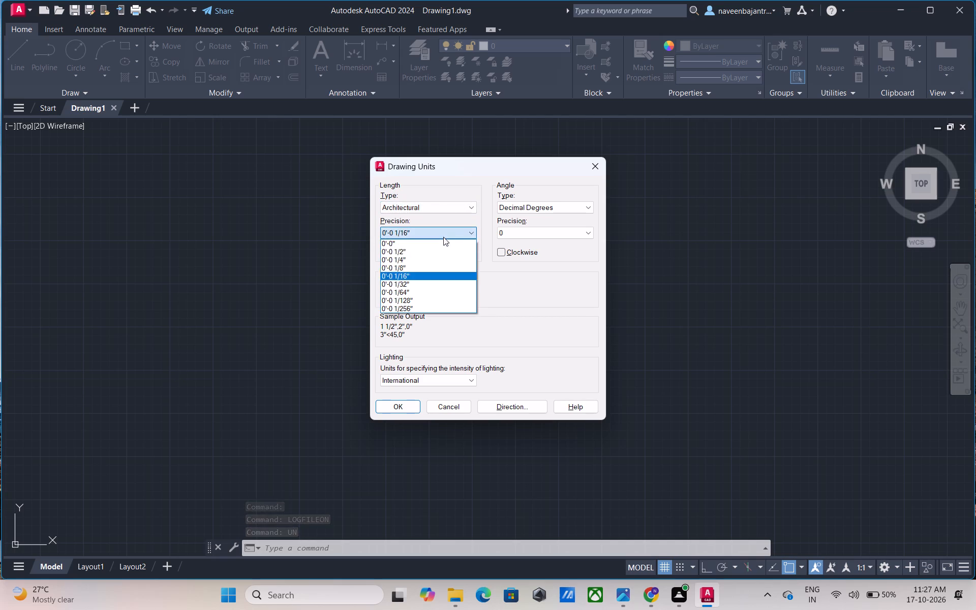
left_click(433, 253)
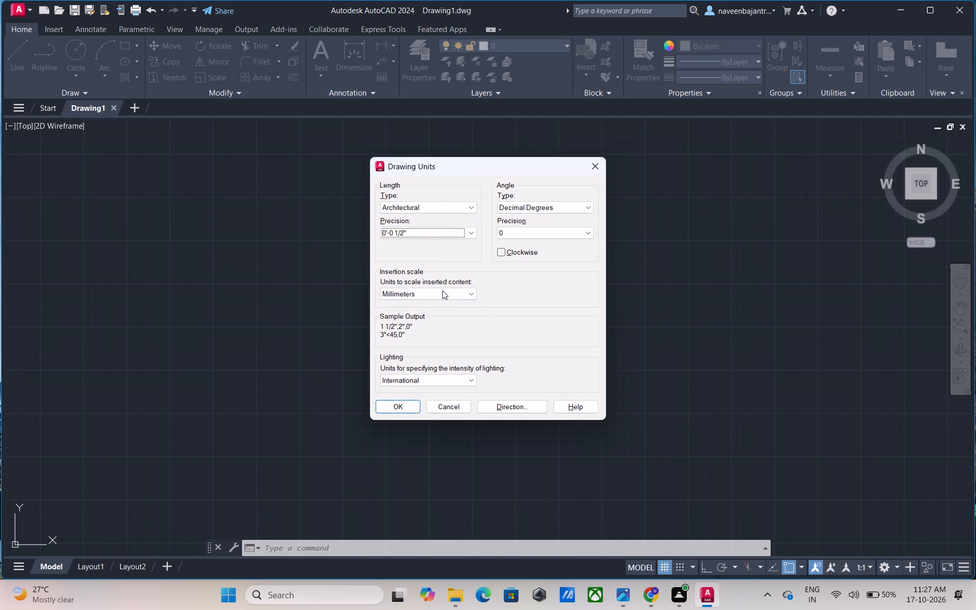
left_click(442, 293)
left_click(412, 315)
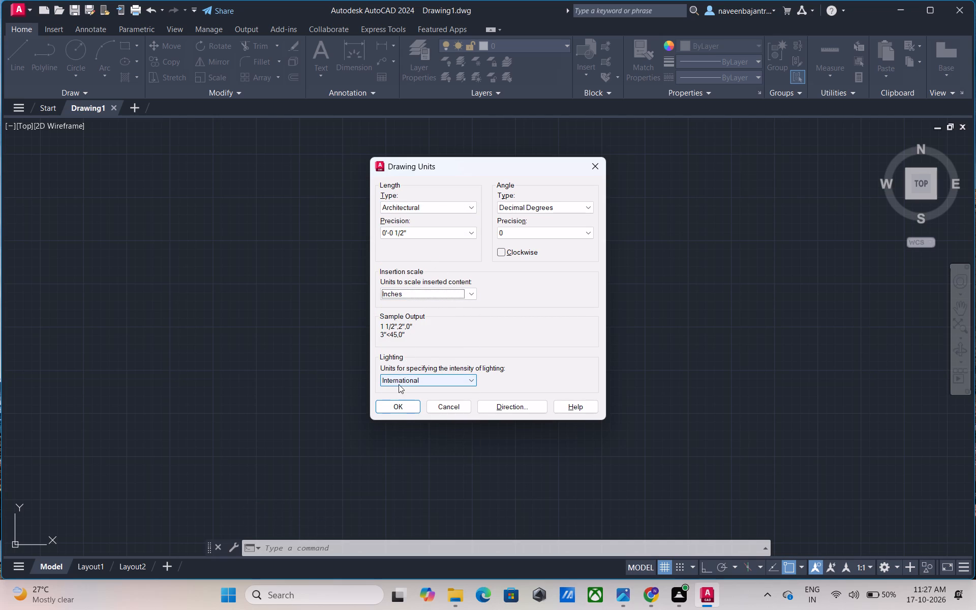
left_click(403, 406)
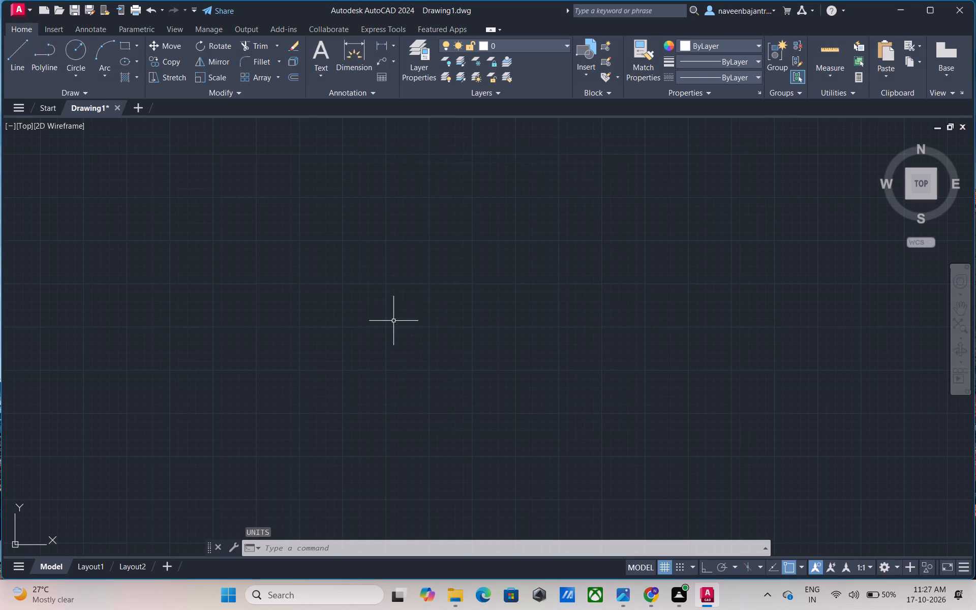
Modify the ISO-25 dimension style's text to height 9", centered vertical placement, 2" offset from the dimension line and horizontal alignment.
type("d")
key("space")
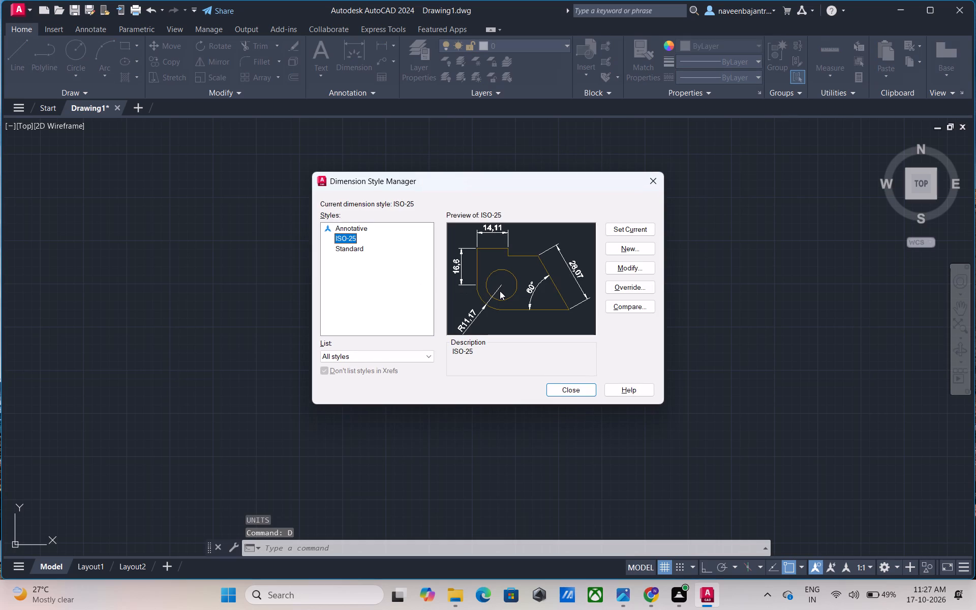
left_click(620, 269)
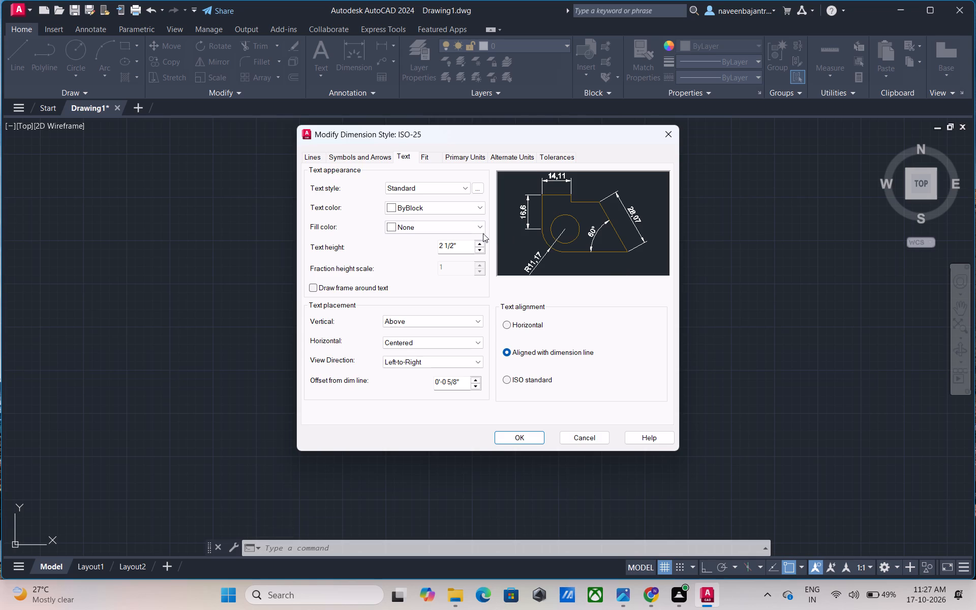
left_click_drag(462, 247, 415, 248)
type("9\"")
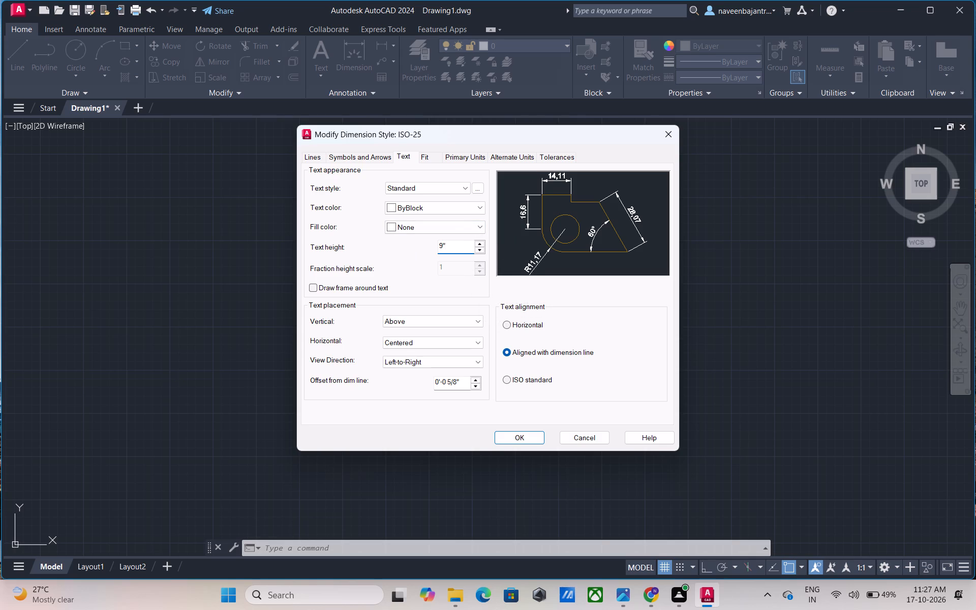
key("Return")
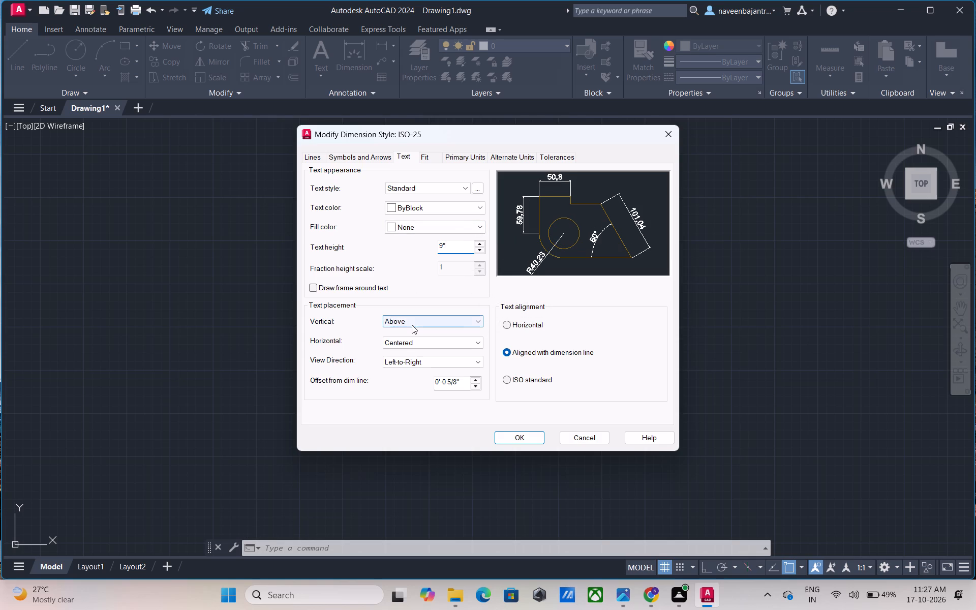
left_click(412, 325)
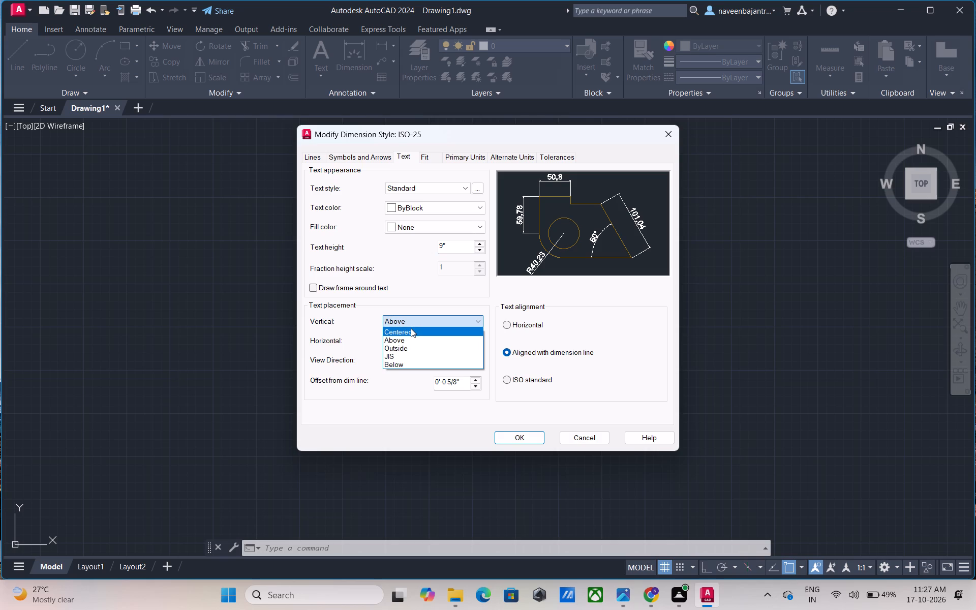
left_click(411, 328)
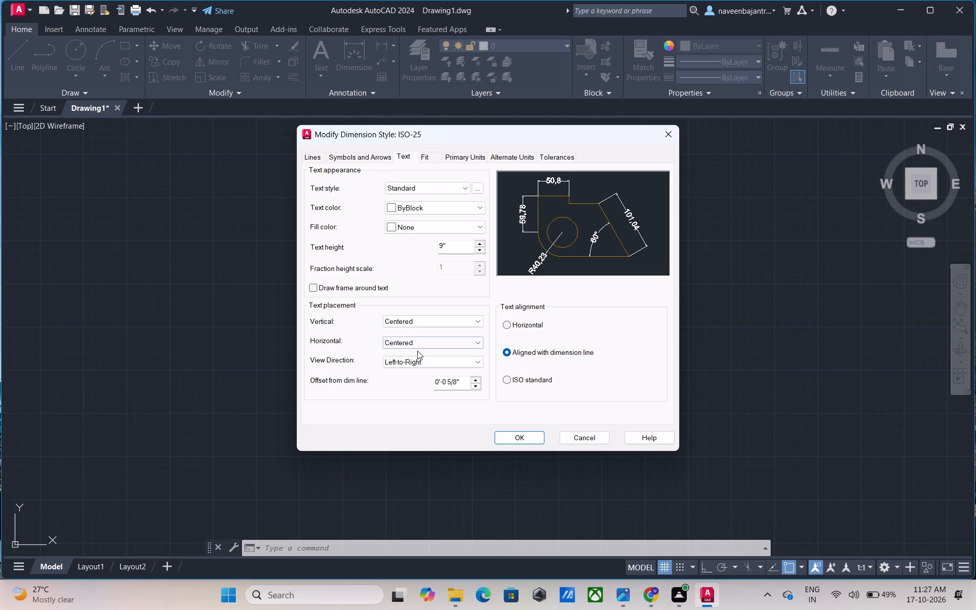
left_click_drag(462, 381, 430, 381)
key("2")
key("shift+quotedbl")
key("Return")
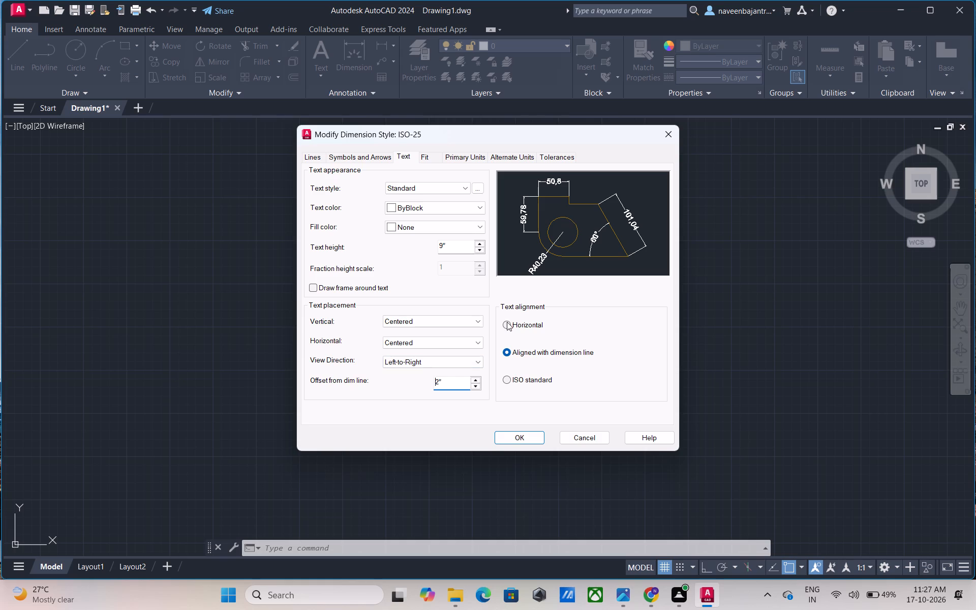
left_click(507, 323)
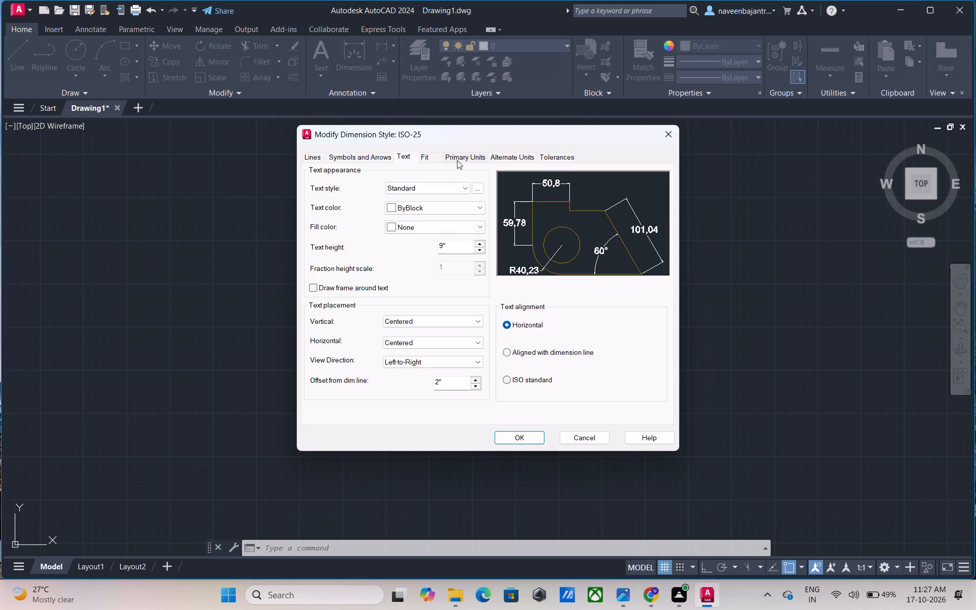
Set the style's primary units to Architectural with 0'-0 1/2" precision, and turn on zero suppression for 0 feet and 0 inches.
left_click(458, 157)
left_click(460, 183)
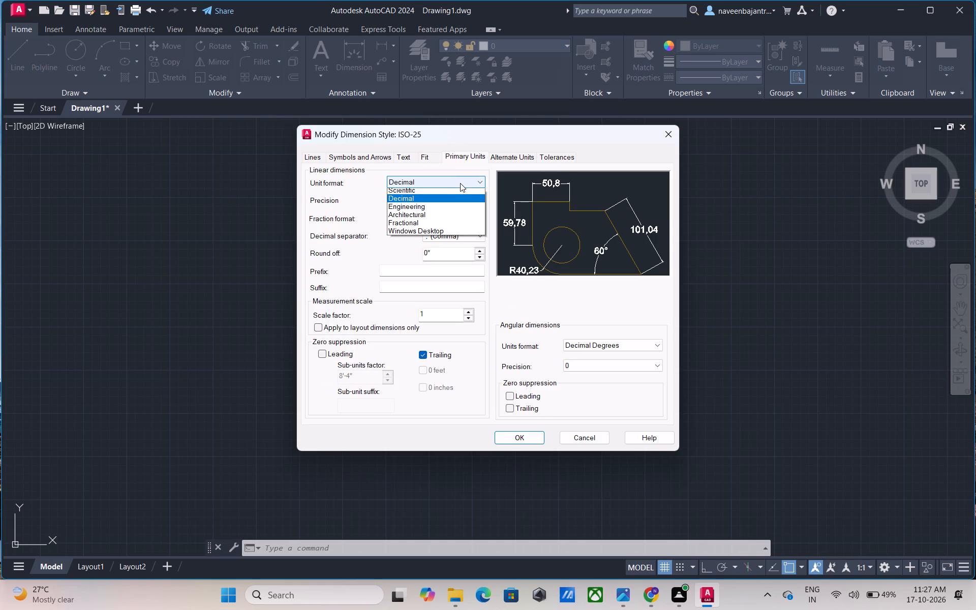
left_click(444, 219)
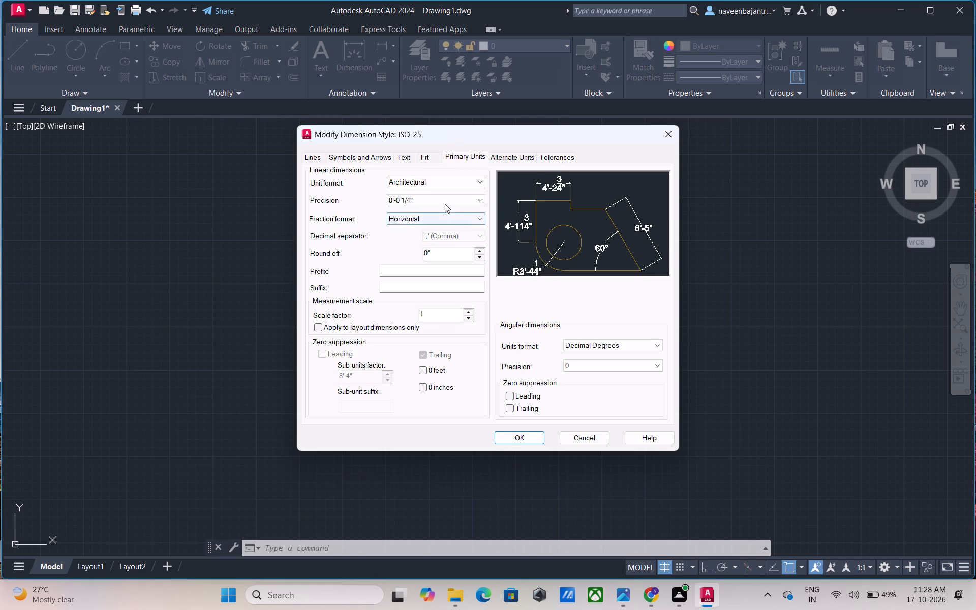
left_click(445, 203)
left_click(436, 220)
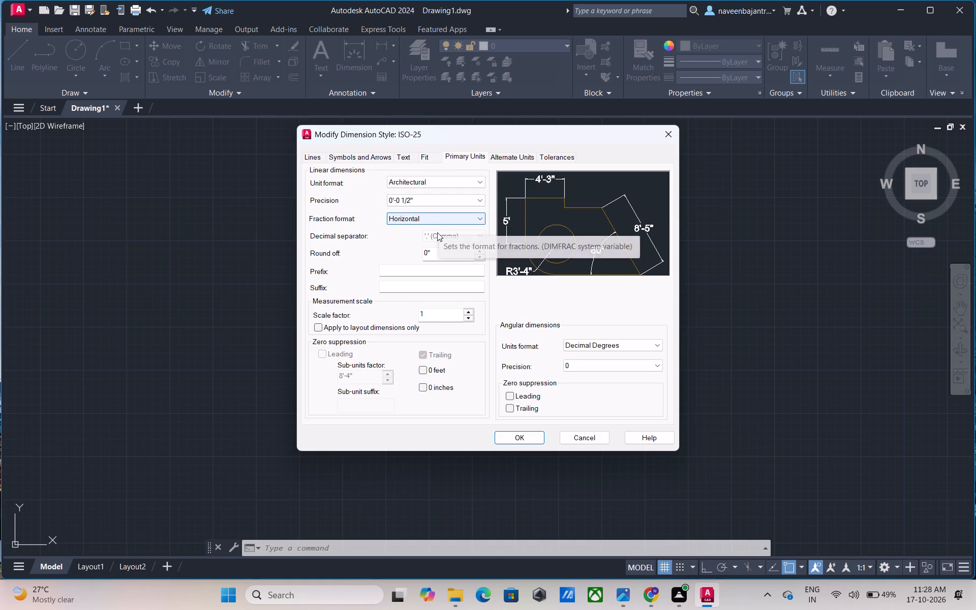
left_click(421, 367)
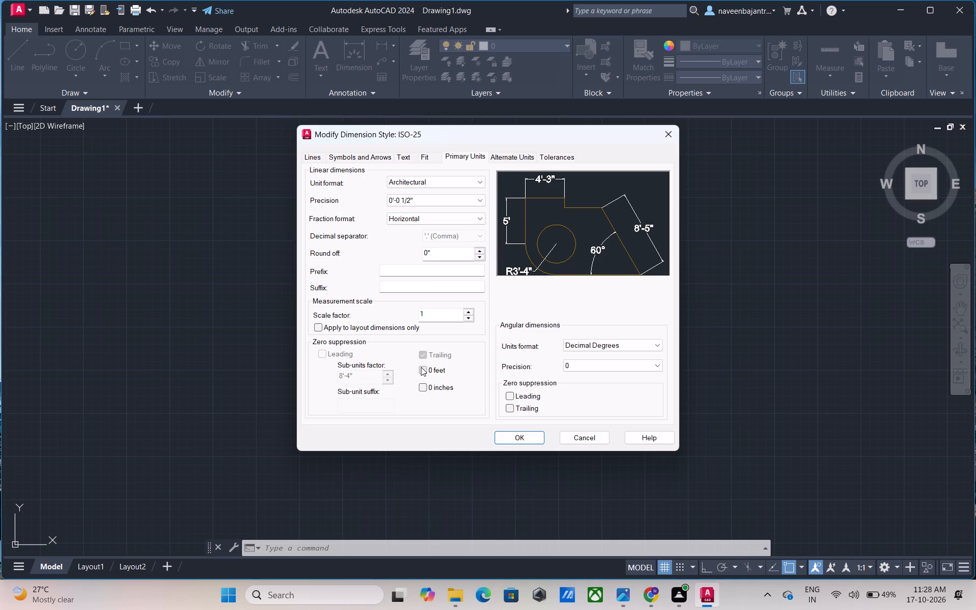
left_click(422, 385)
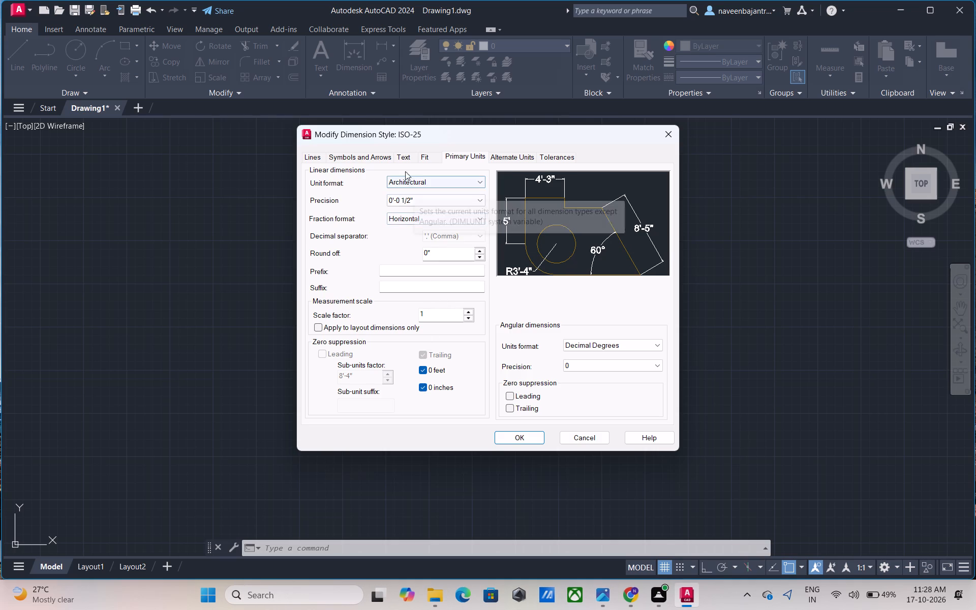
Set the dimension text's fraction height scale to 0.5, save the ISO-25 style and make it current.
left_click(405, 154)
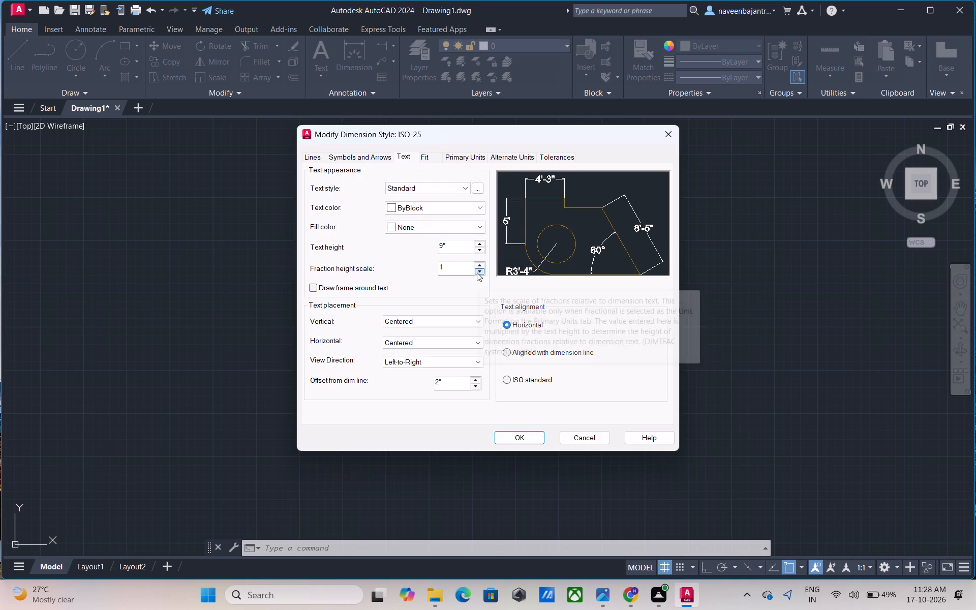
left_click(477, 272)
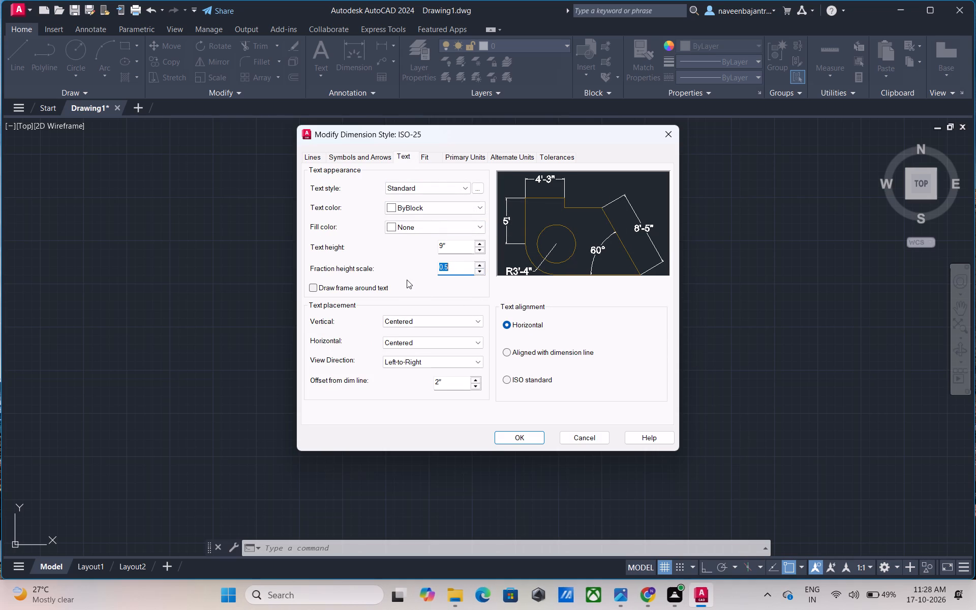
left_click(508, 440)
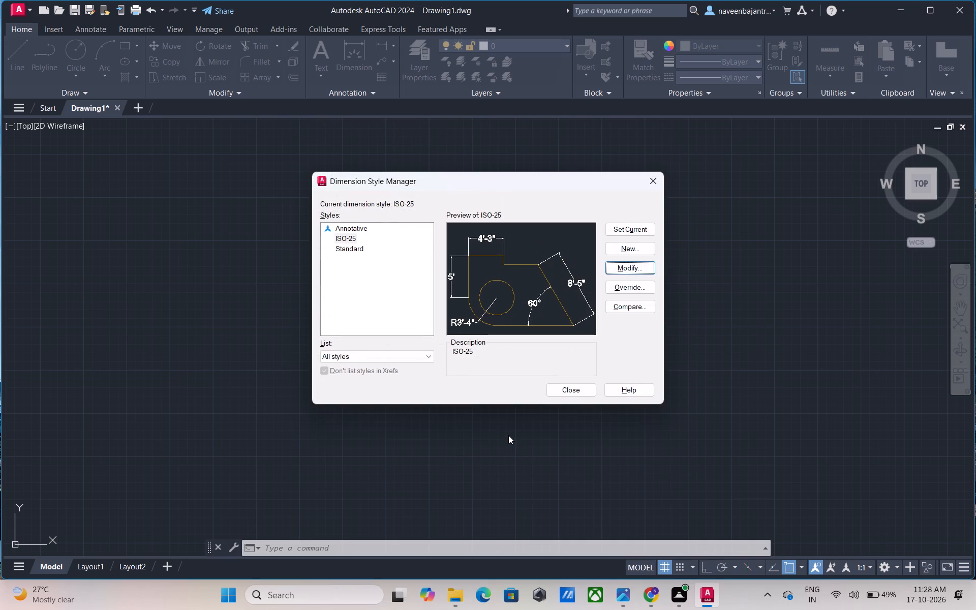
left_click(621, 225)
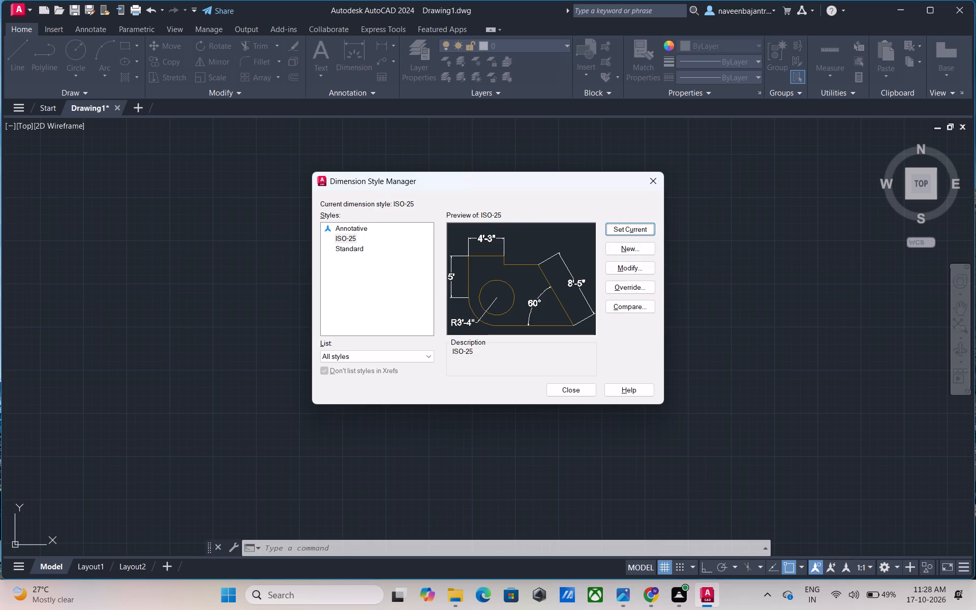
left_click(571, 387)
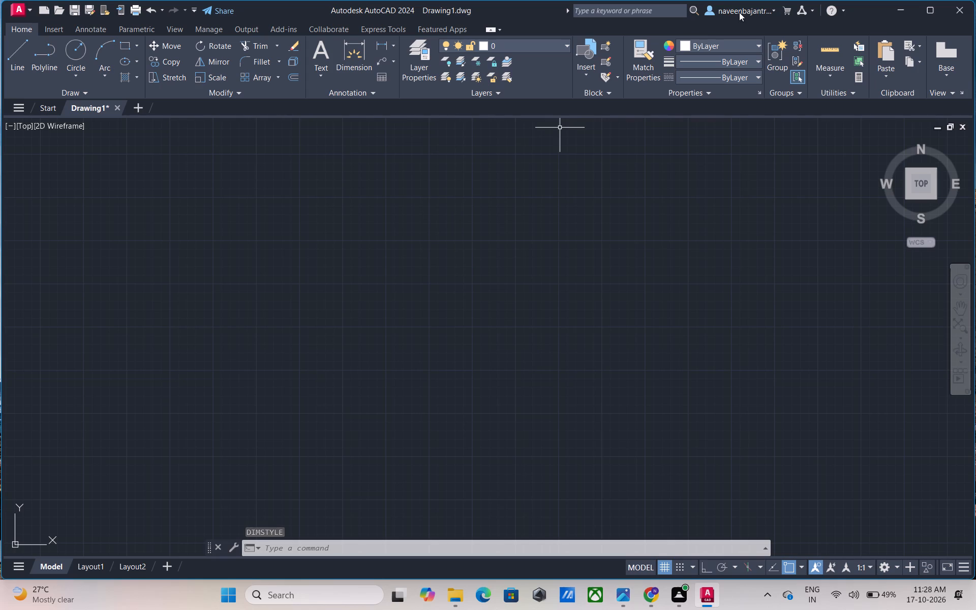
Browse the DIC COLOR GUIDE(R) color book through to its last swatches and back, looking for an object color.
left_click(684, 46)
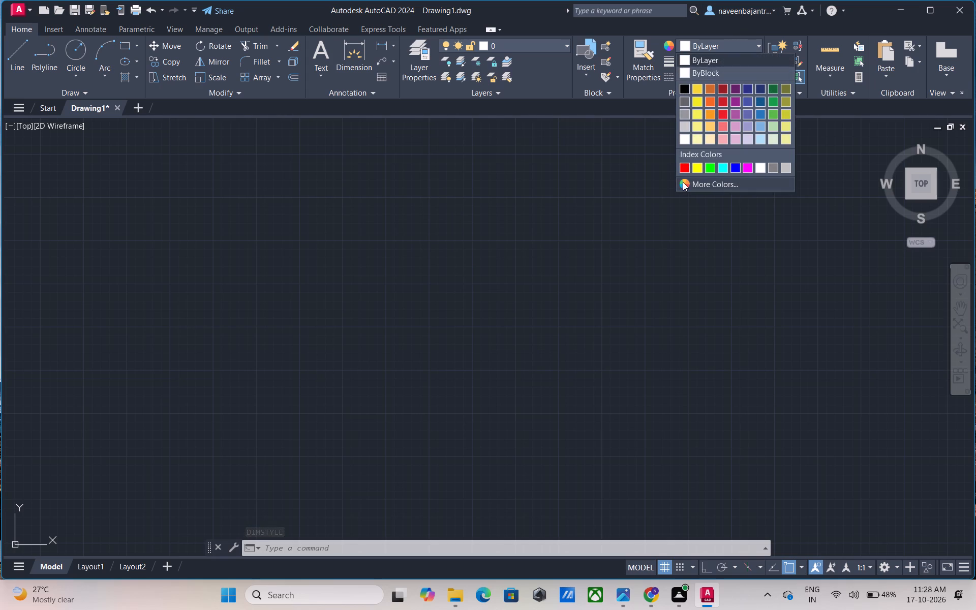
left_click(684, 183)
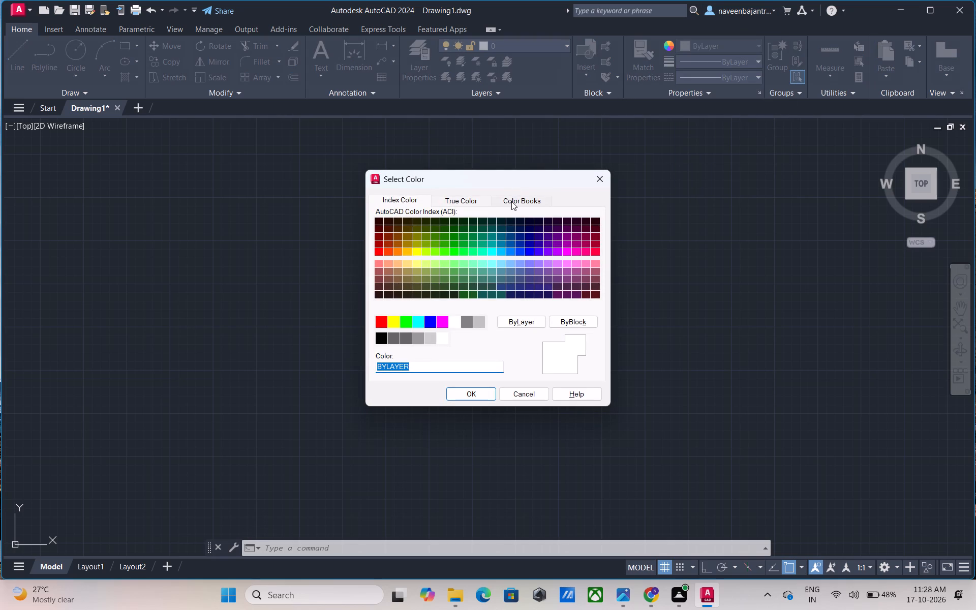
left_click(511, 201)
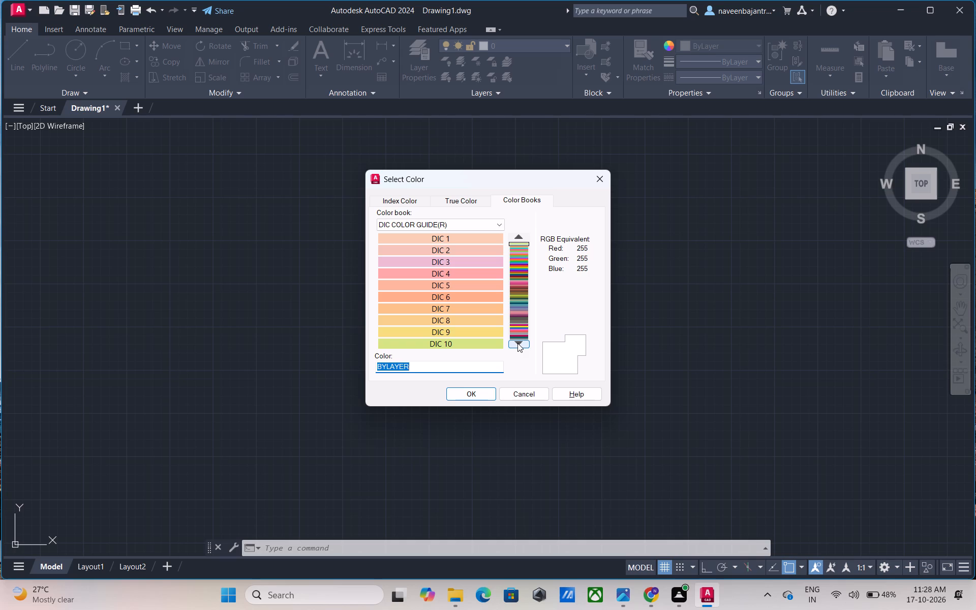
left_click(517, 343)
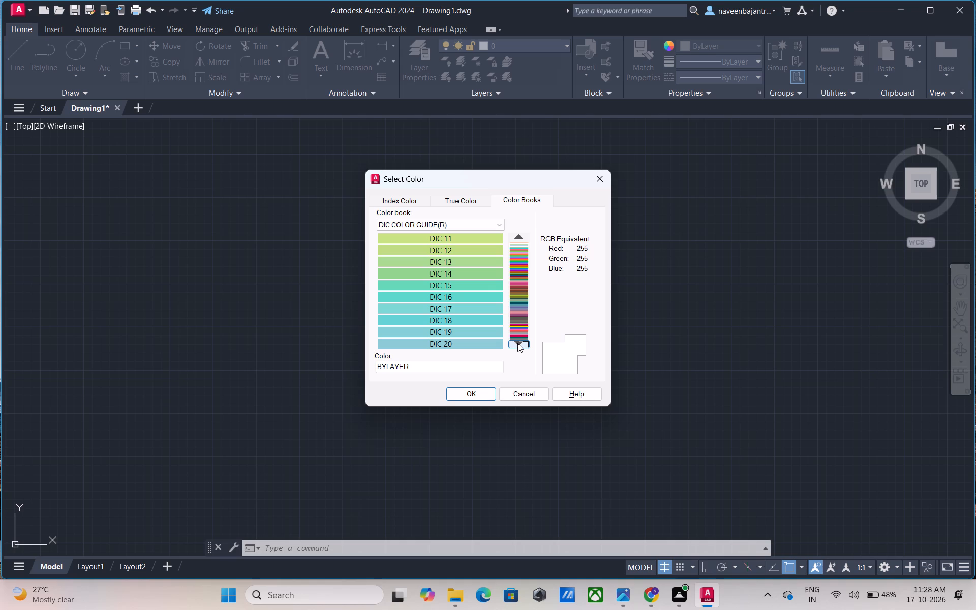
left_click(517, 343)
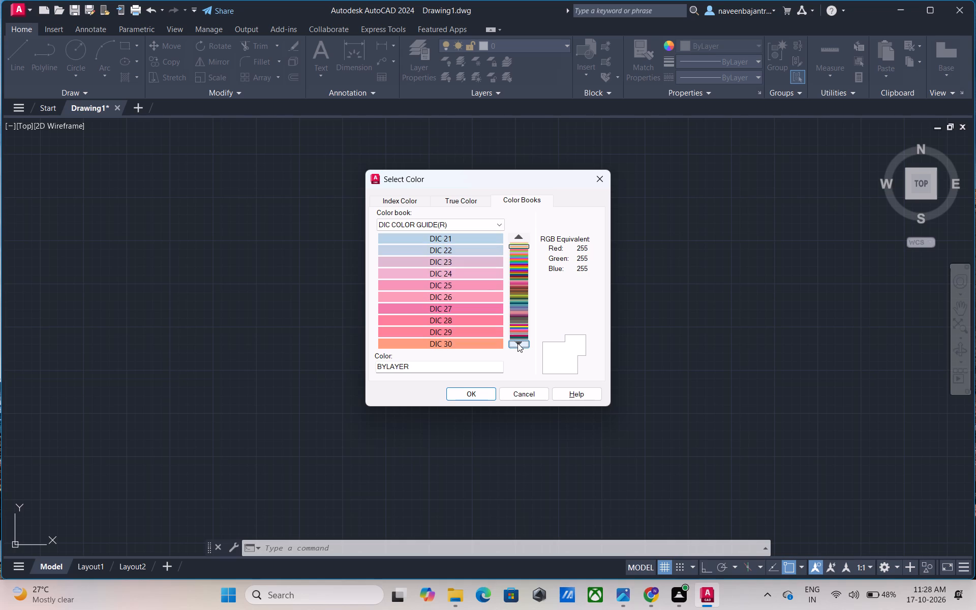
left_click(517, 343)
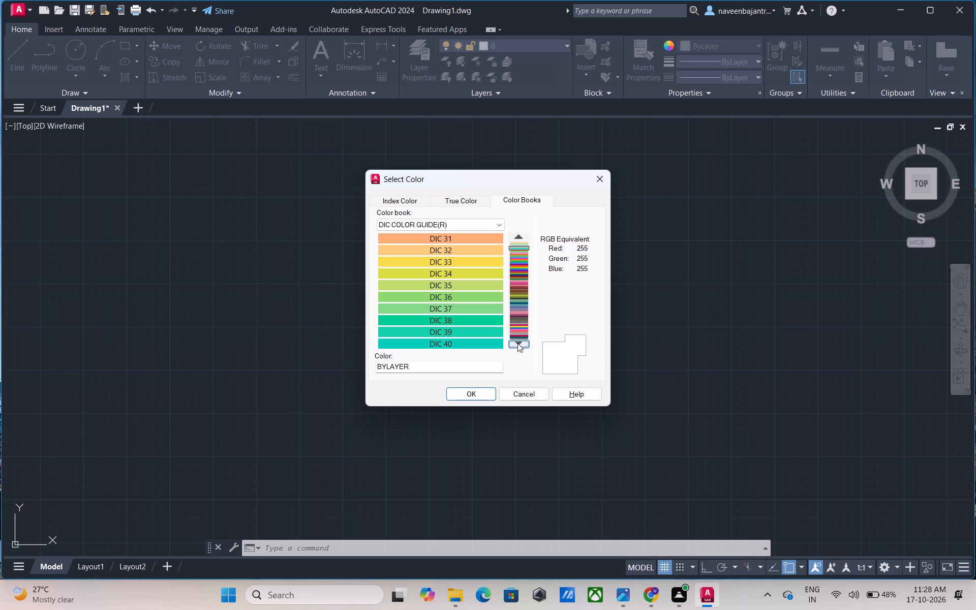
left_click(517, 343)
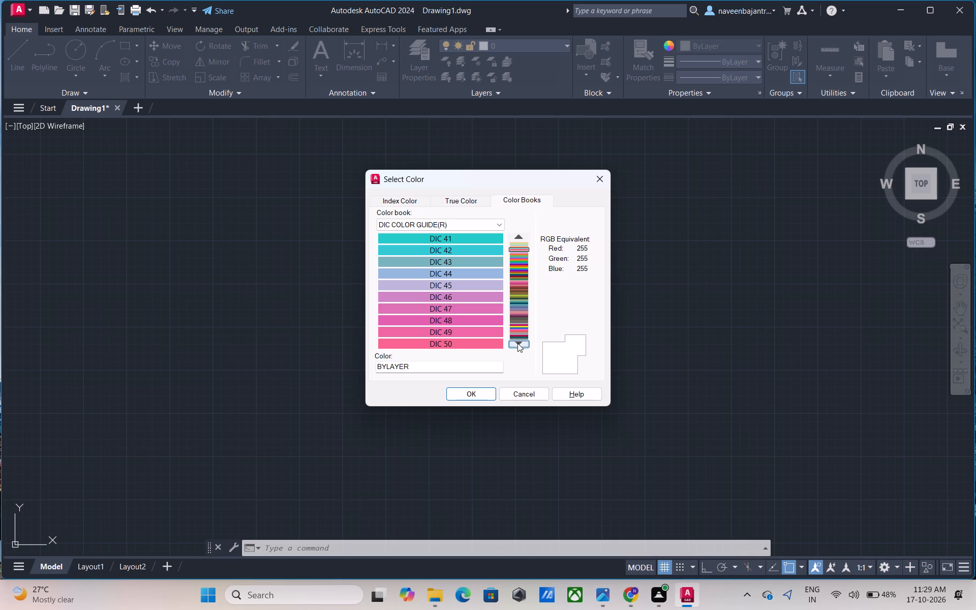
left_click(517, 343)
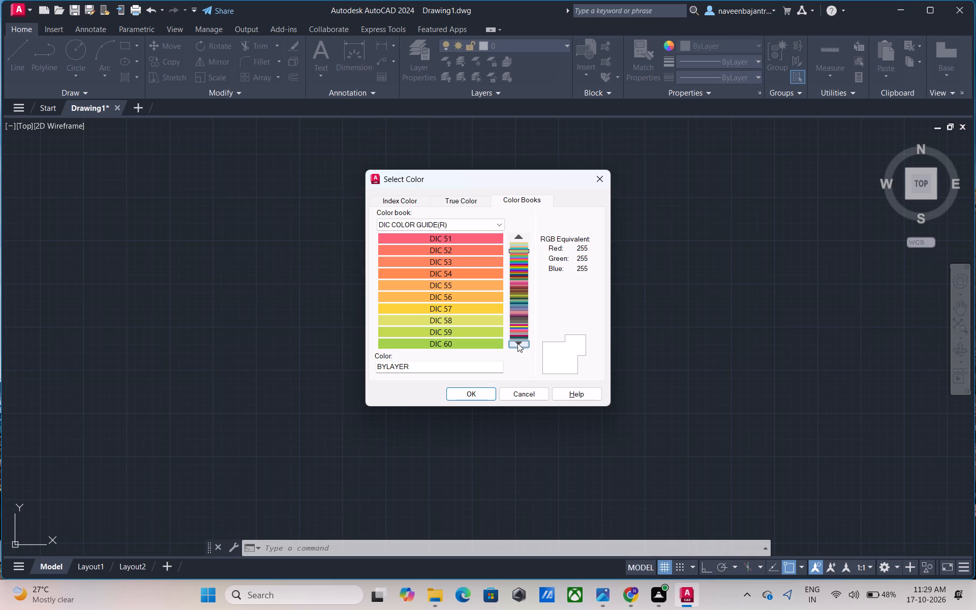
left_click(517, 343)
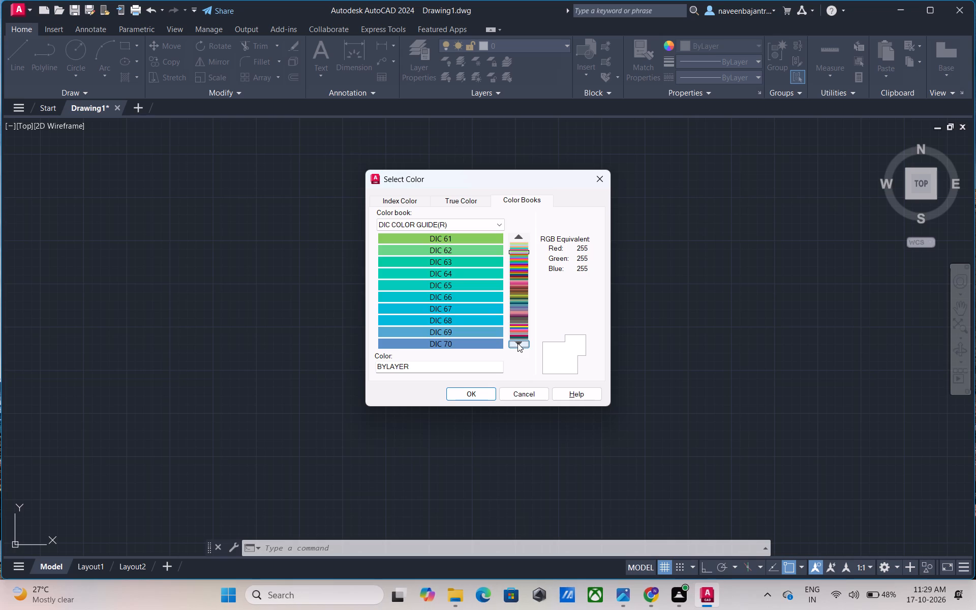
left_click(517, 343)
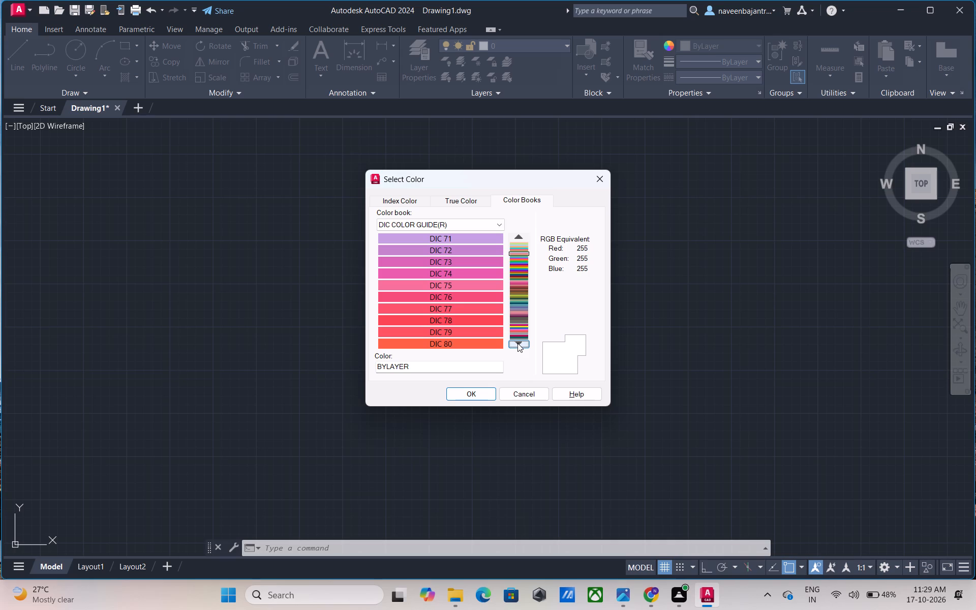
left_click(517, 343)
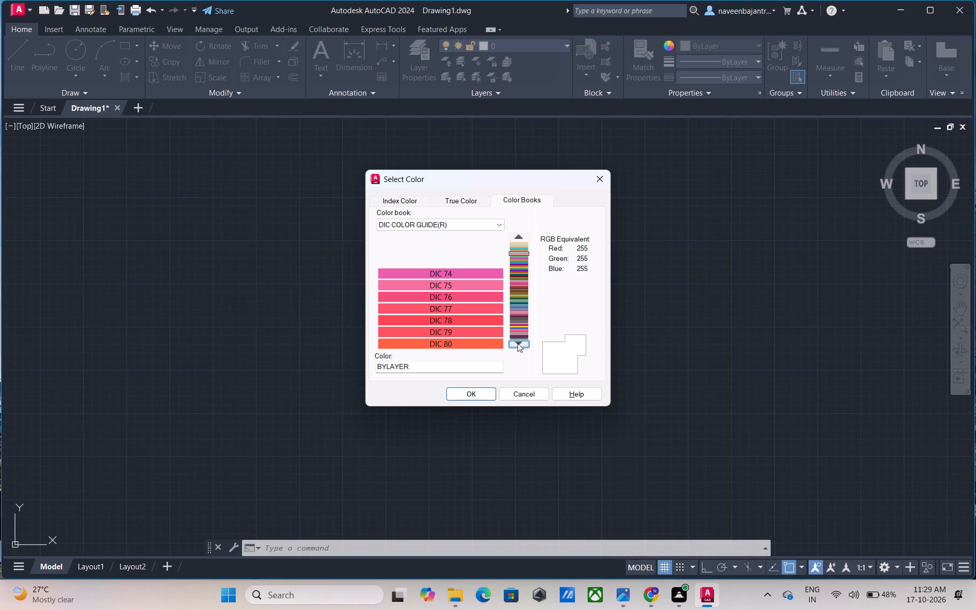
left_click(517, 343)
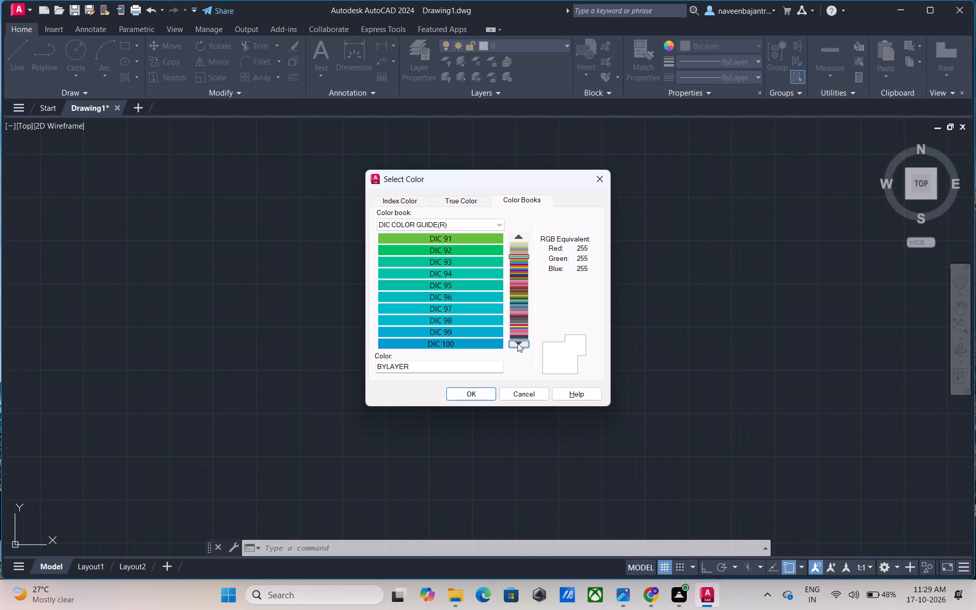
left_click(517, 343)
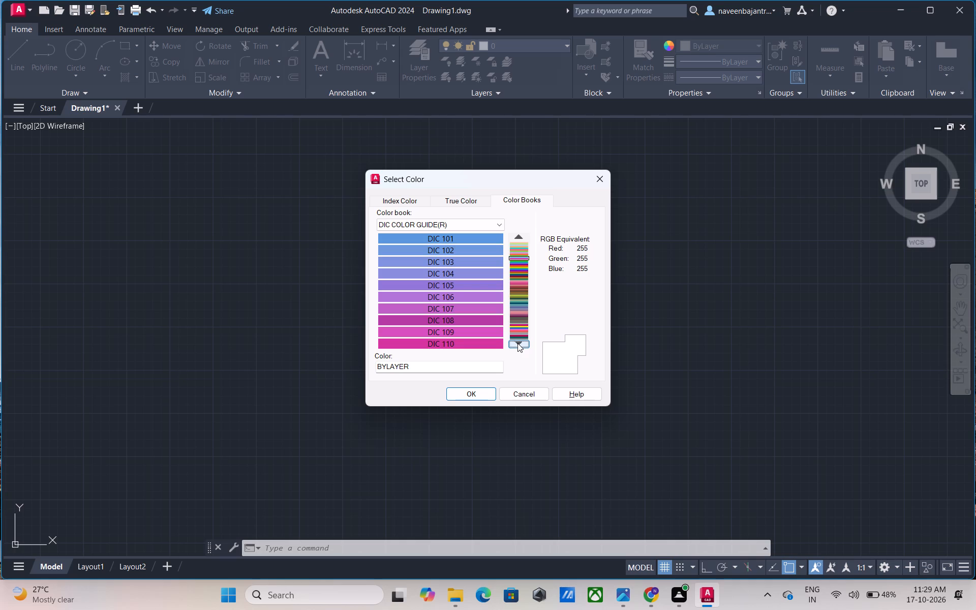
left_click(517, 343)
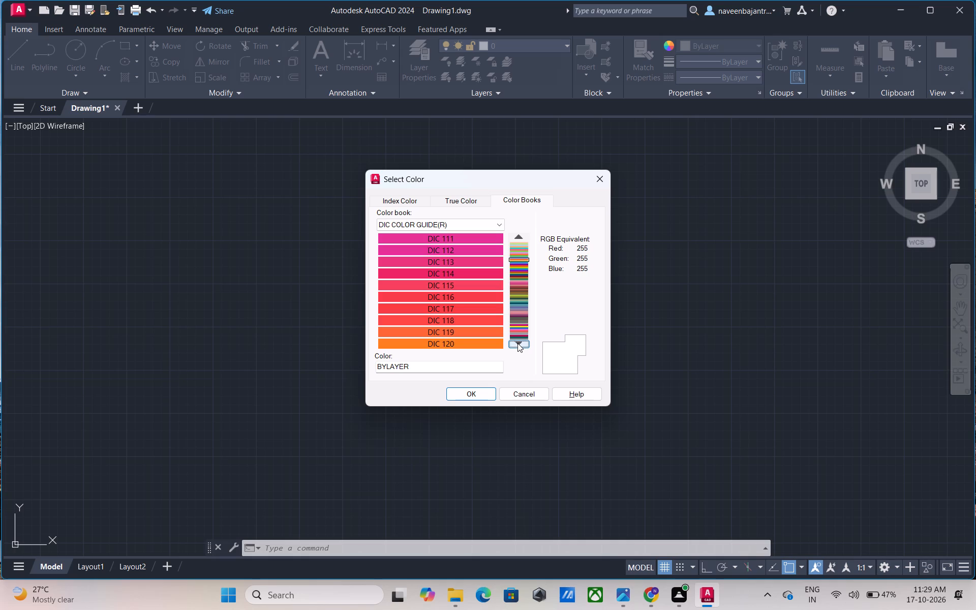
left_click(517, 343)
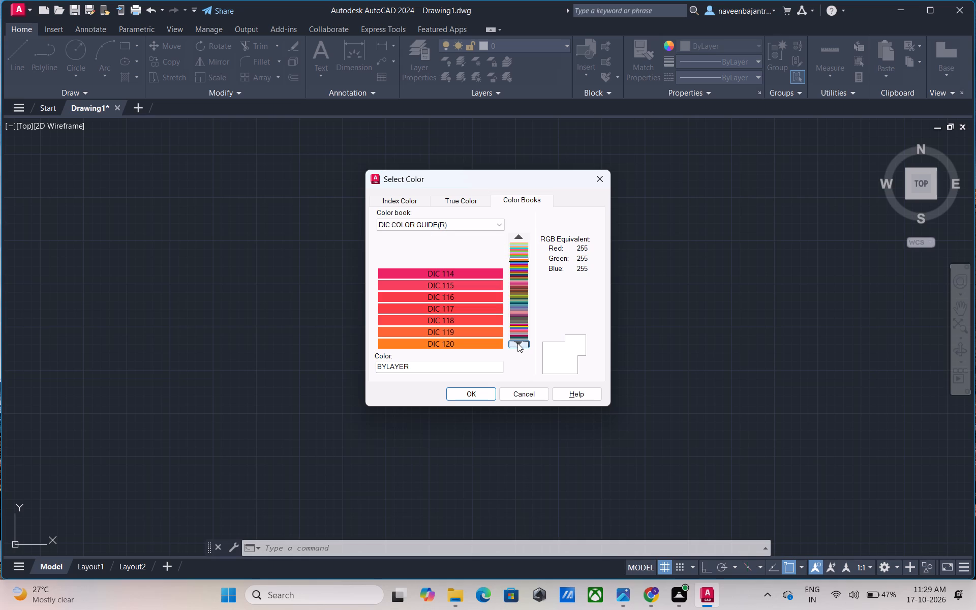
left_click(517, 343)
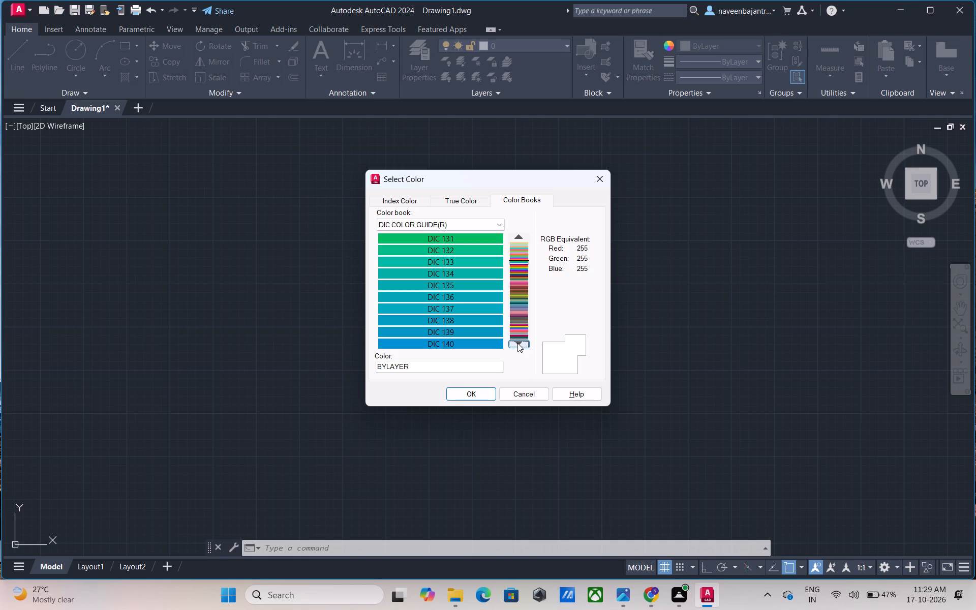
left_click(517, 343)
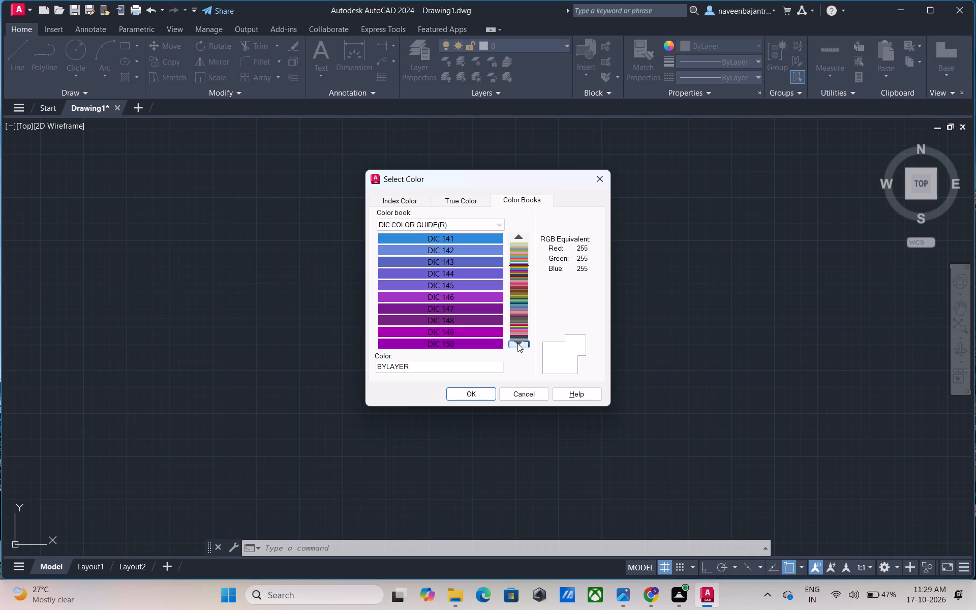
left_click(517, 343)
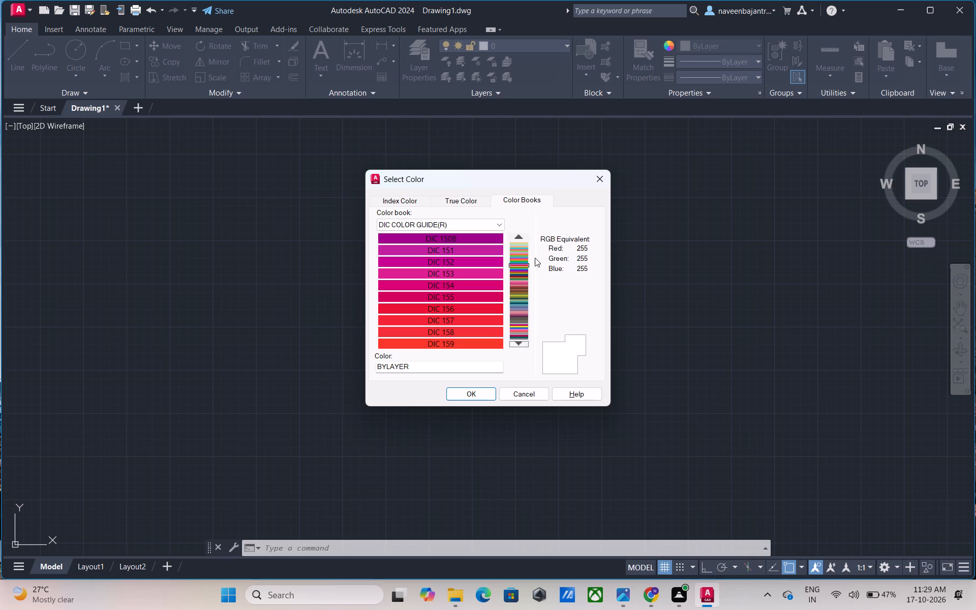
left_click(519, 342)
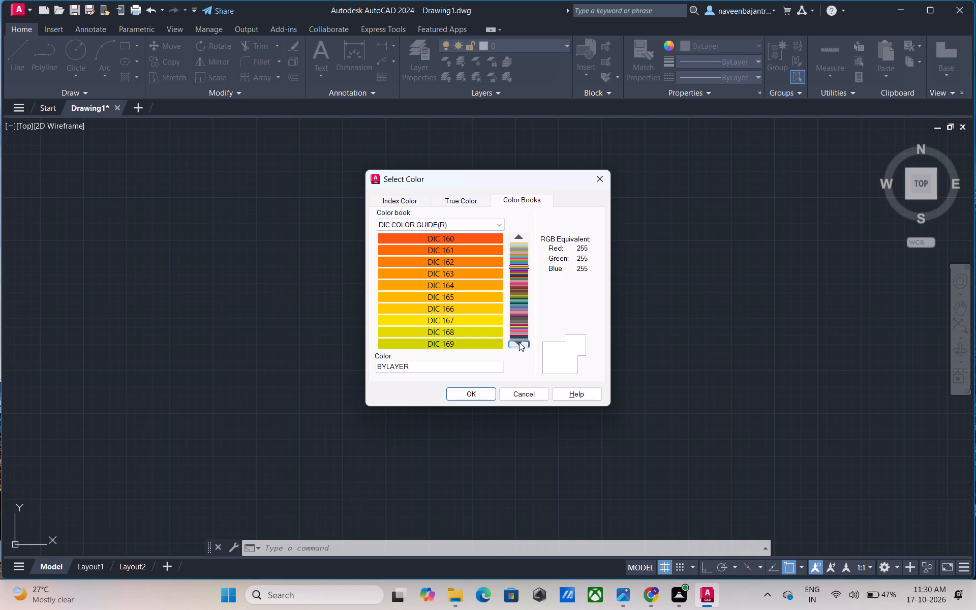
left_click(519, 342)
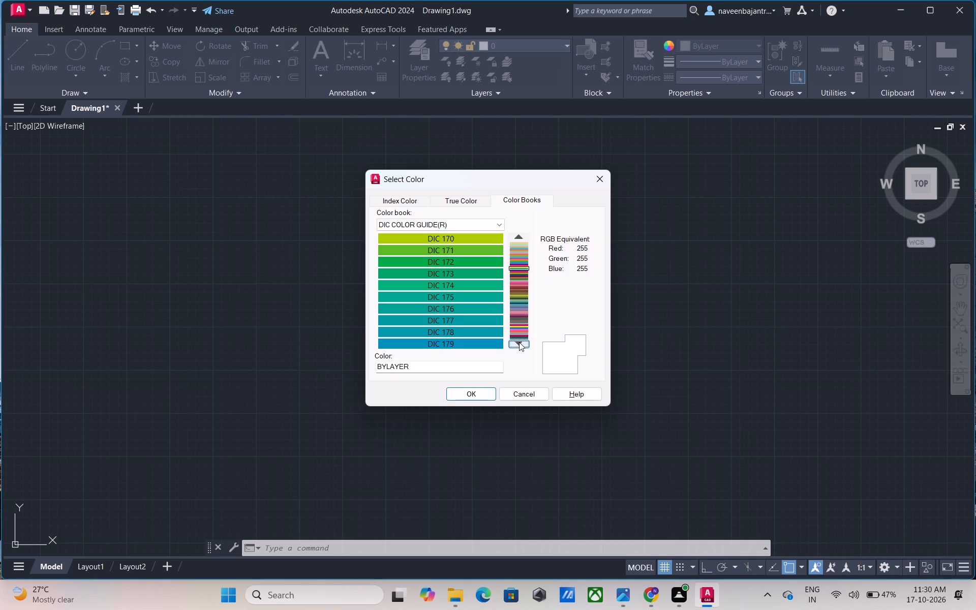
left_click(519, 342)
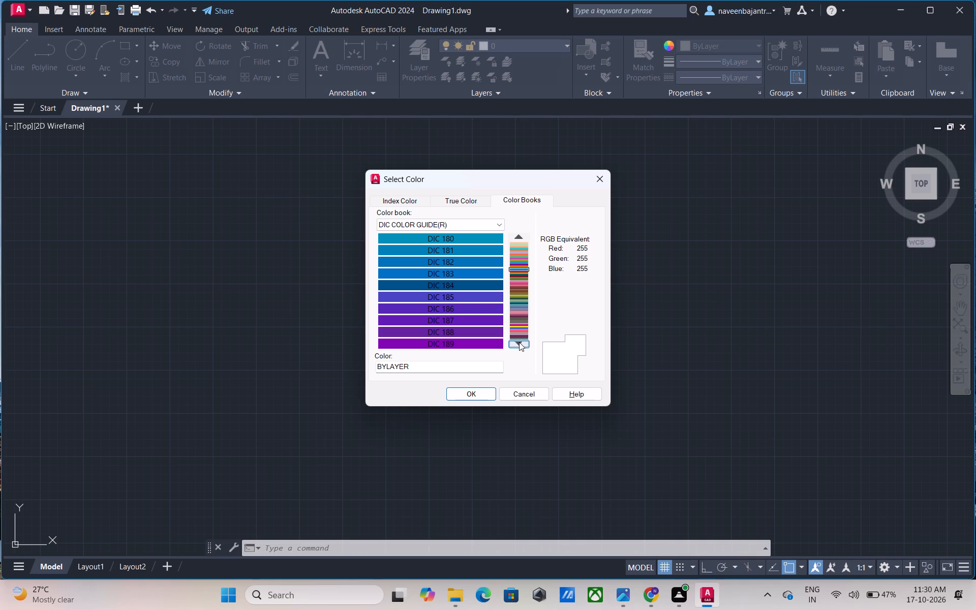
left_click(519, 342)
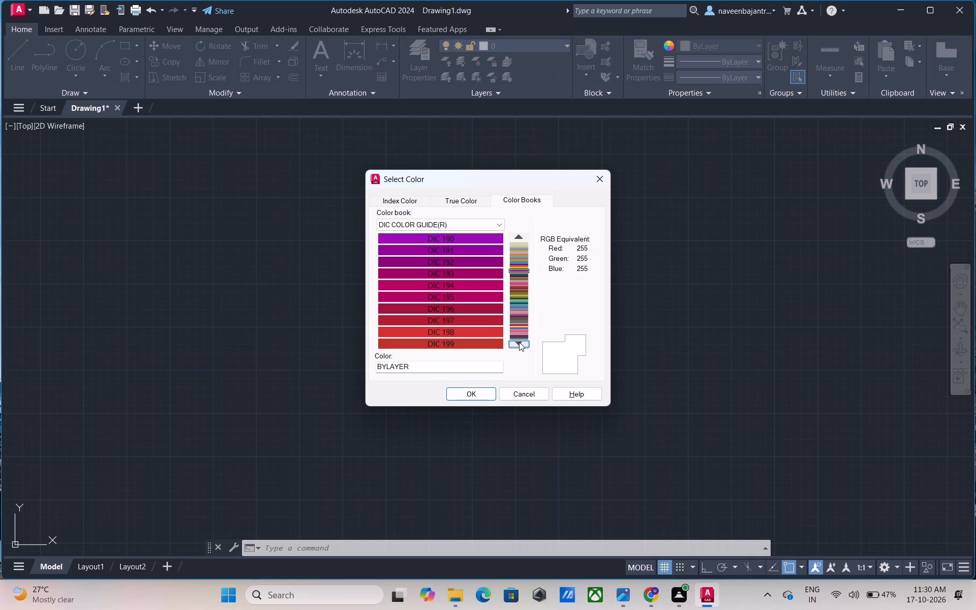
left_click(519, 342)
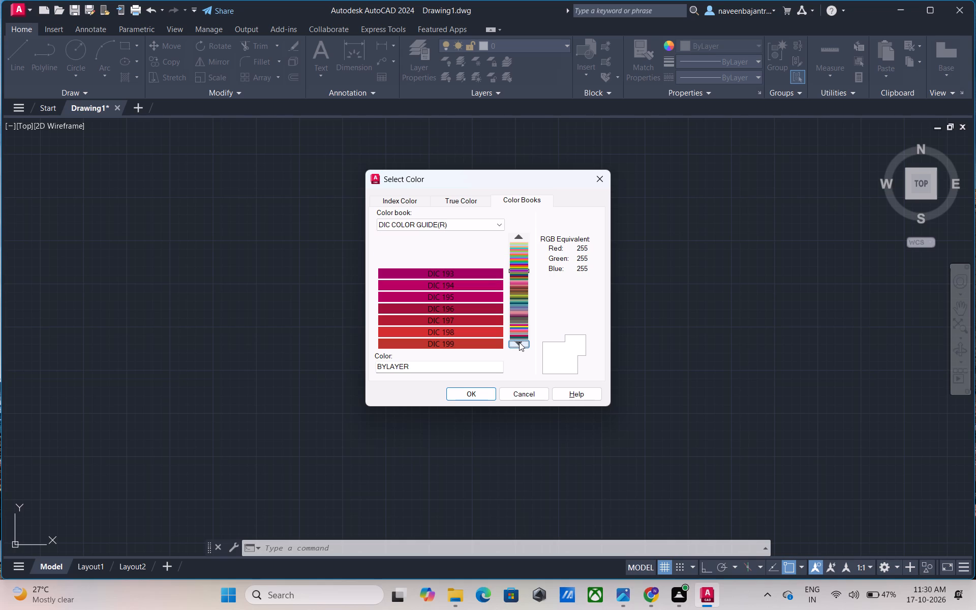
left_click(519, 342)
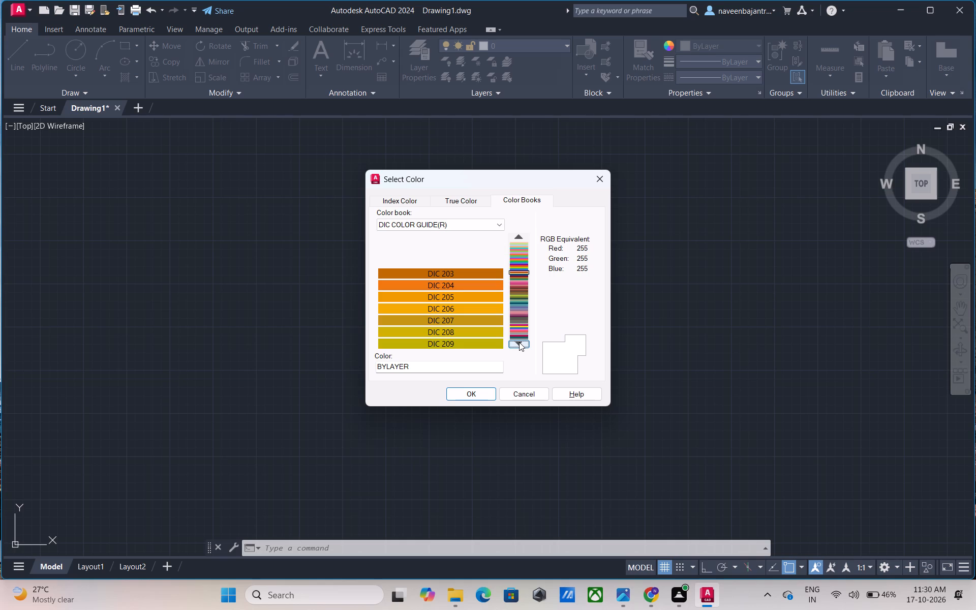
left_click(519, 342)
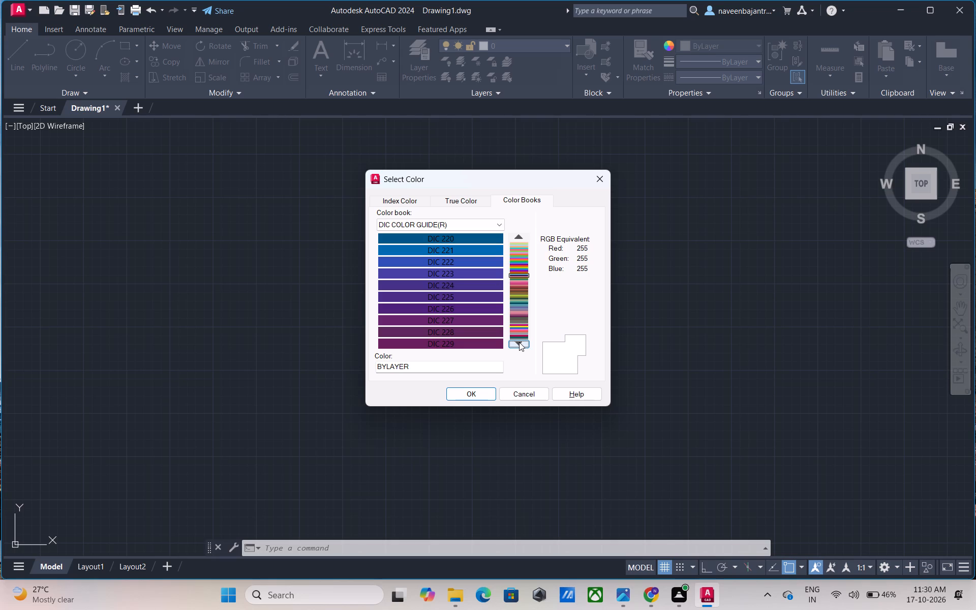
left_click(519, 342)
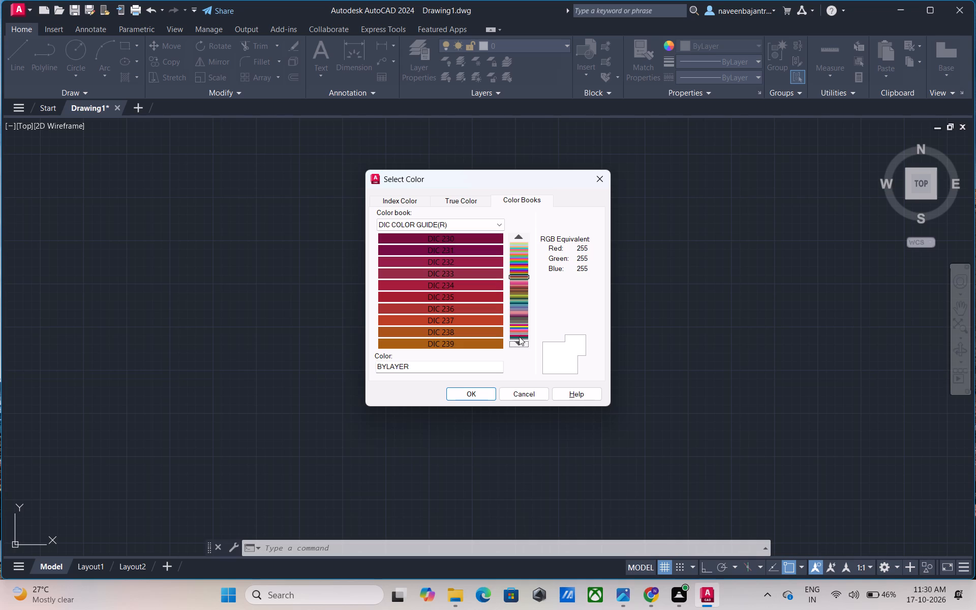
left_click(519, 337)
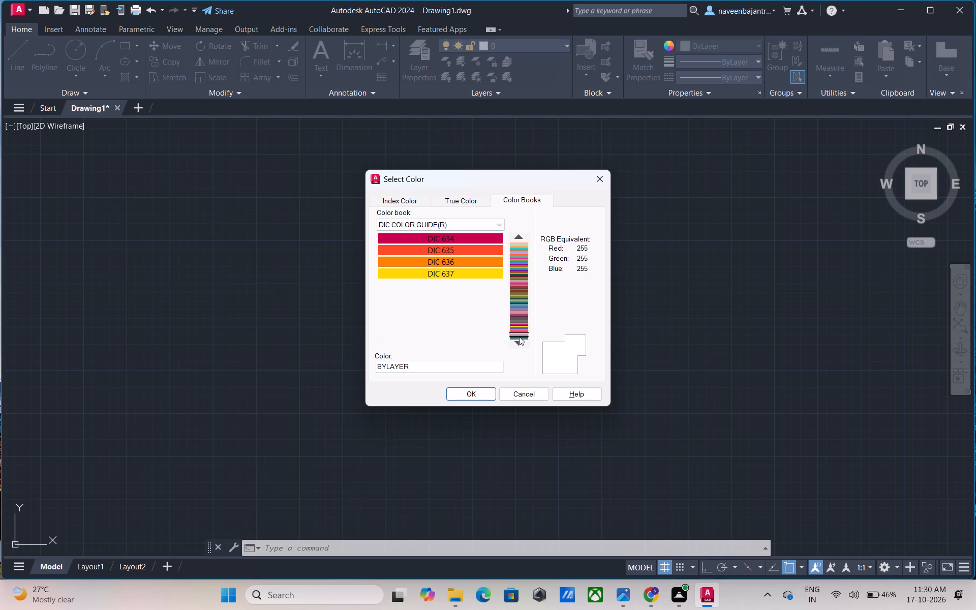
left_click(519, 337)
left_click(519, 339)
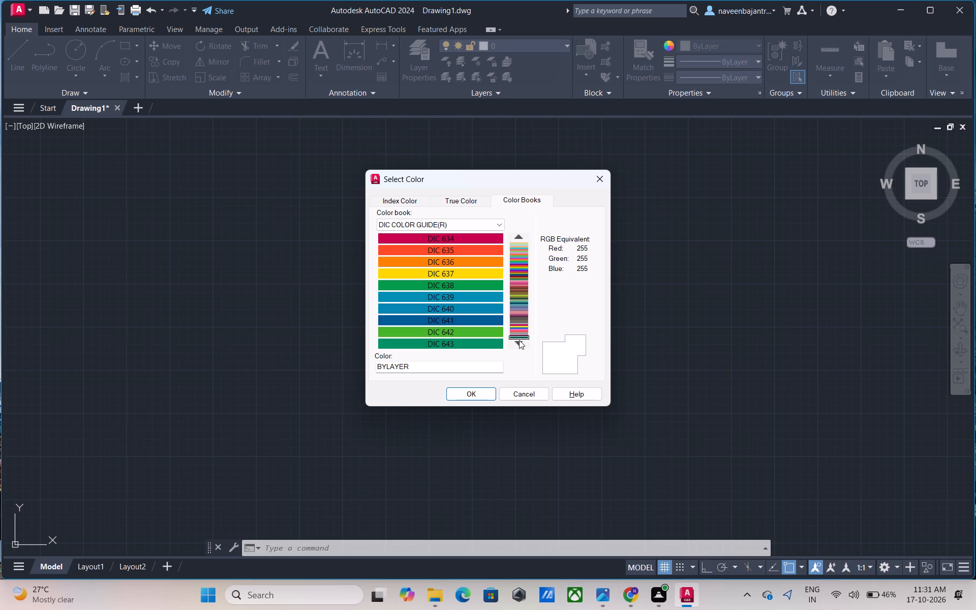
left_click(519, 238)
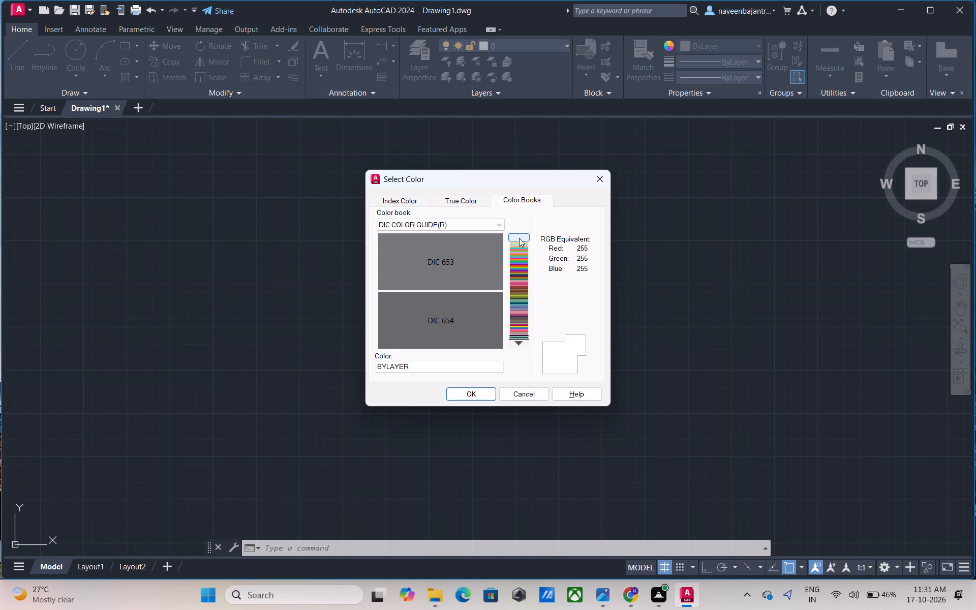
left_click(519, 238)
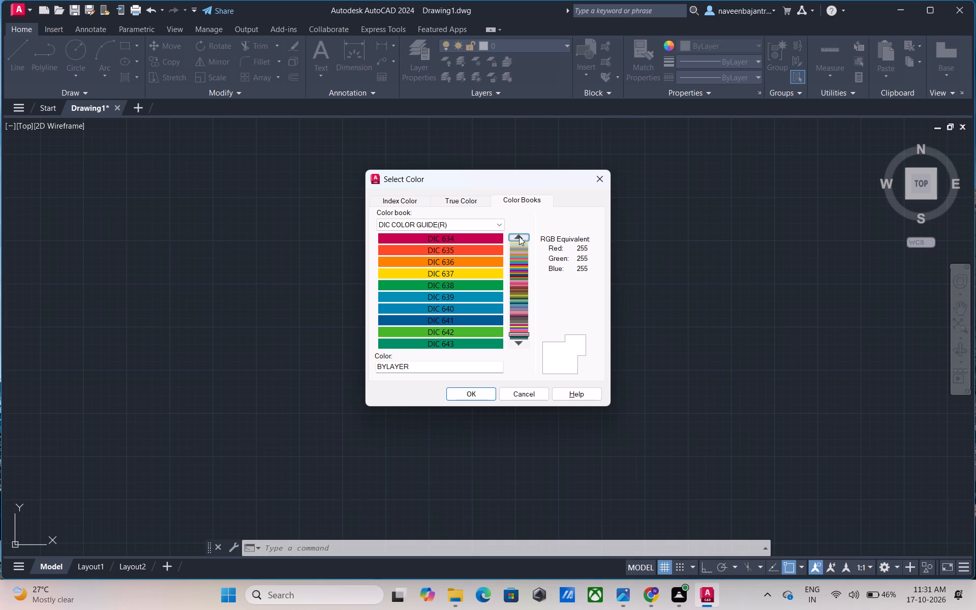
left_click(519, 236)
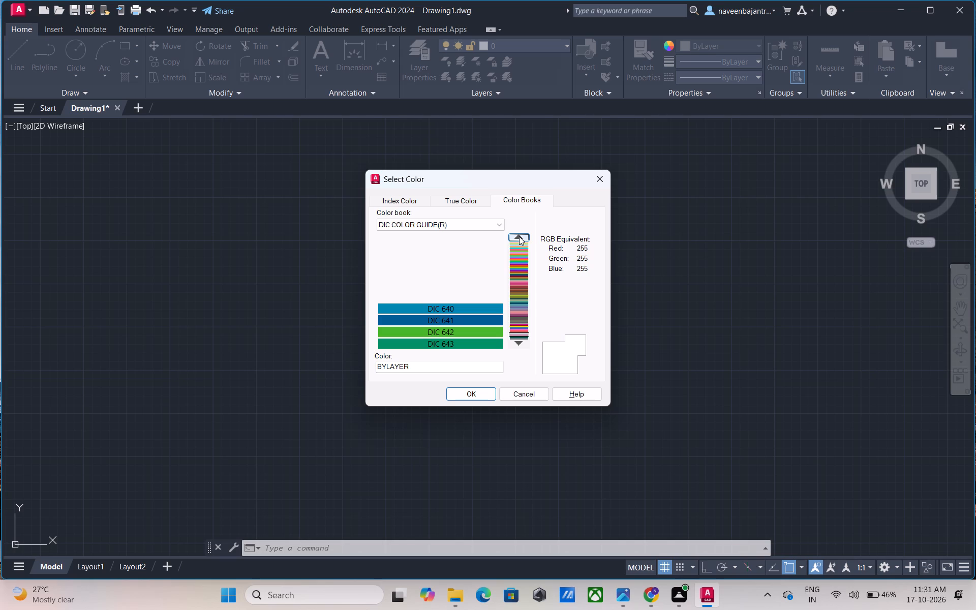
left_click(519, 236)
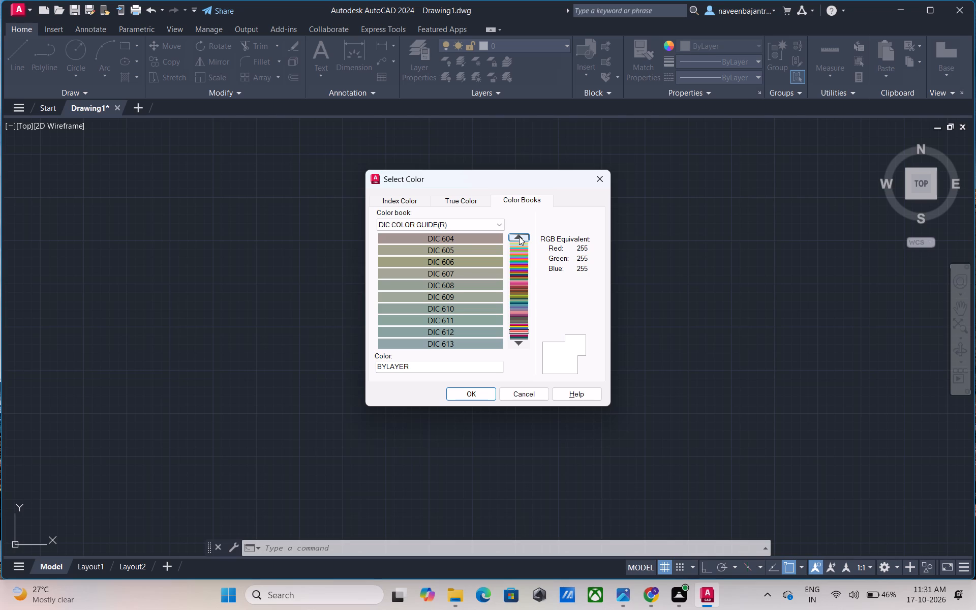
left_click(519, 236)
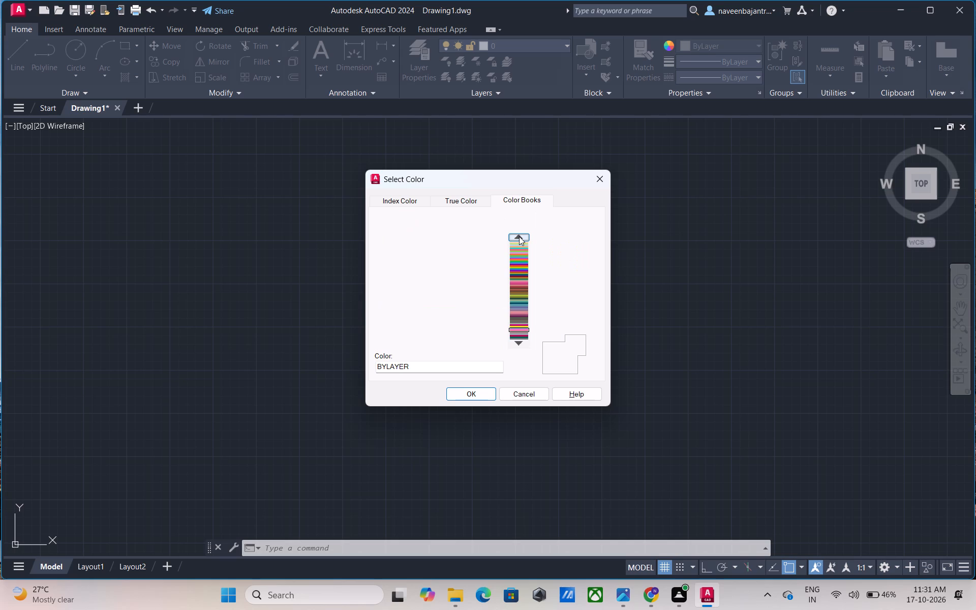
left_click(519, 236)
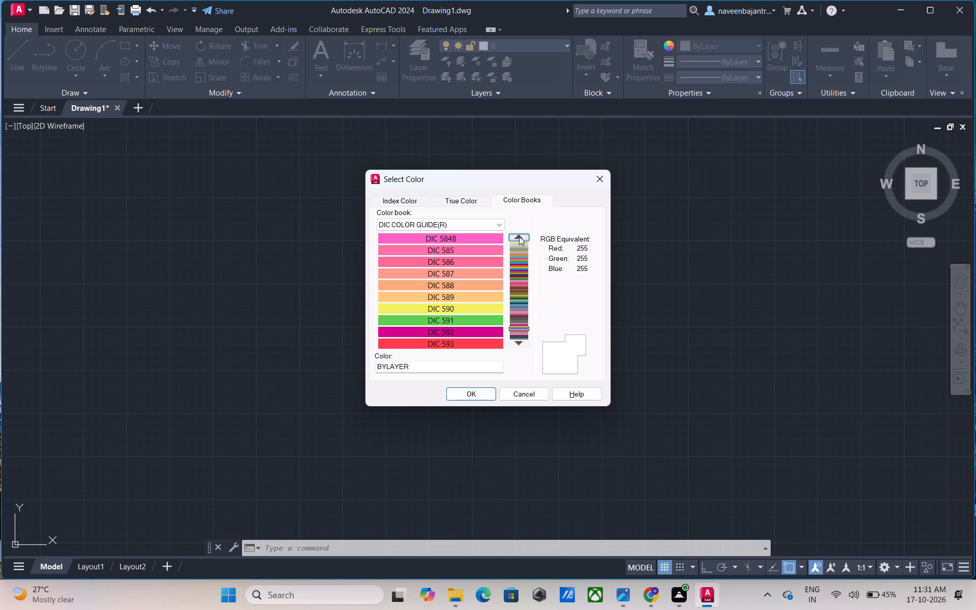
left_click(519, 236)
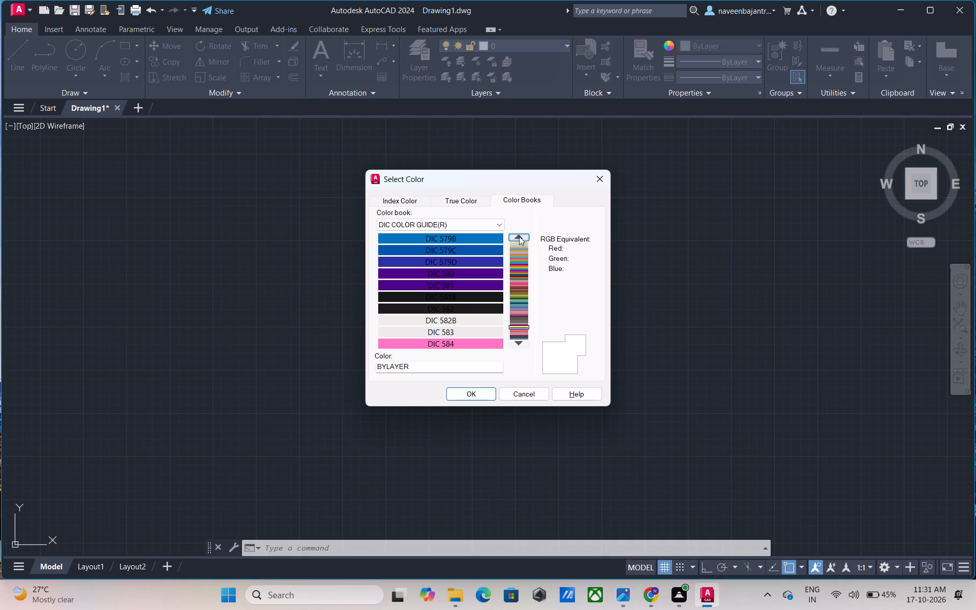
Browse the DIC COLOR GUIDE(R) color book backward from the DIC 579B swatches to the DIC 230 swatches, examining candidates for the object color.
left_click(519, 236)
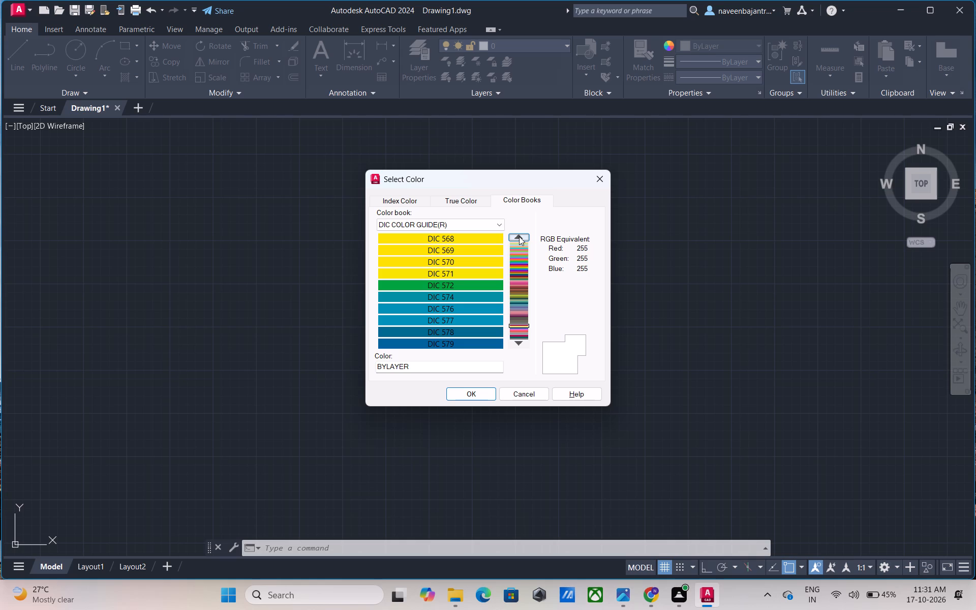
left_click(519, 236)
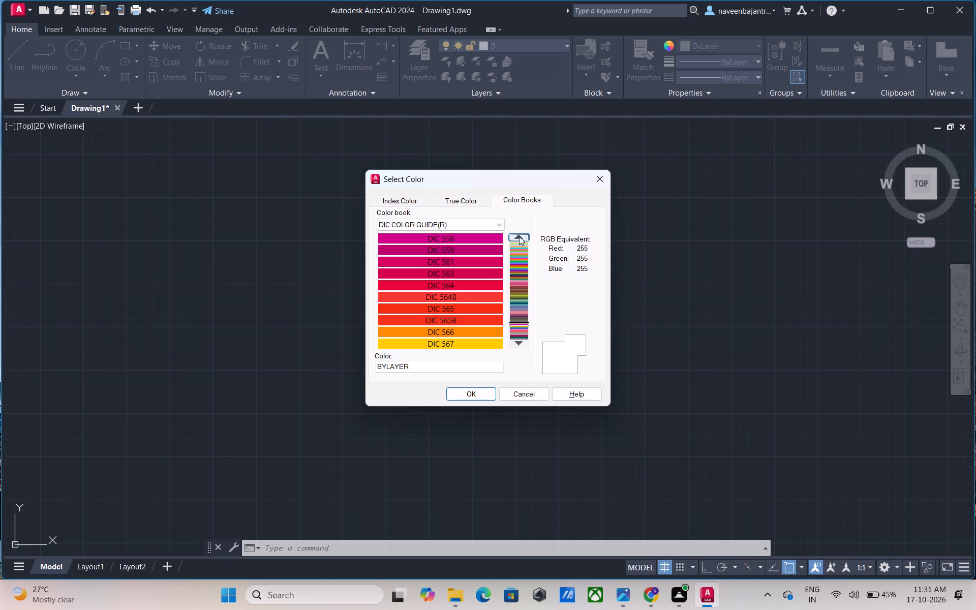
left_click(519, 236)
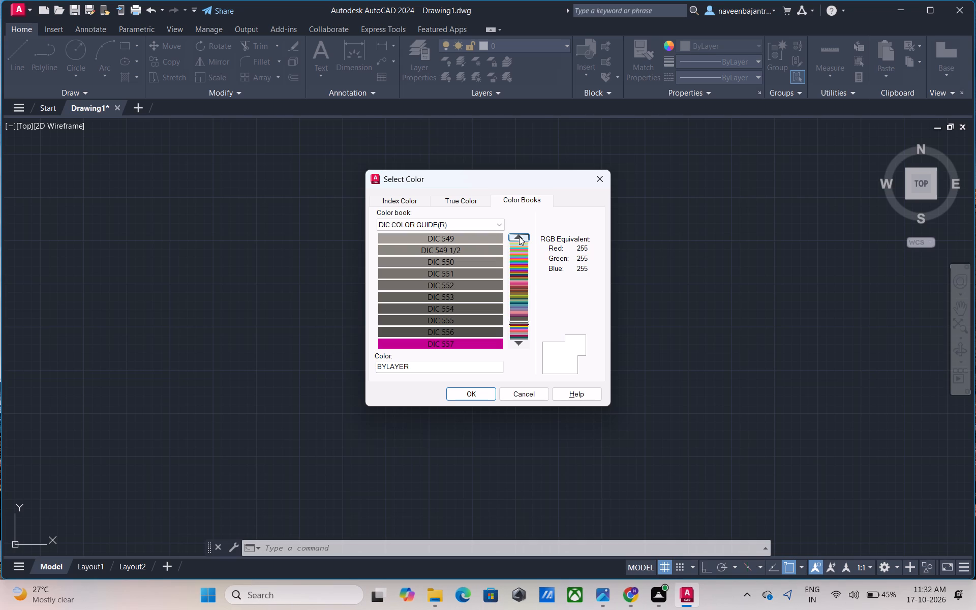
left_click(519, 236)
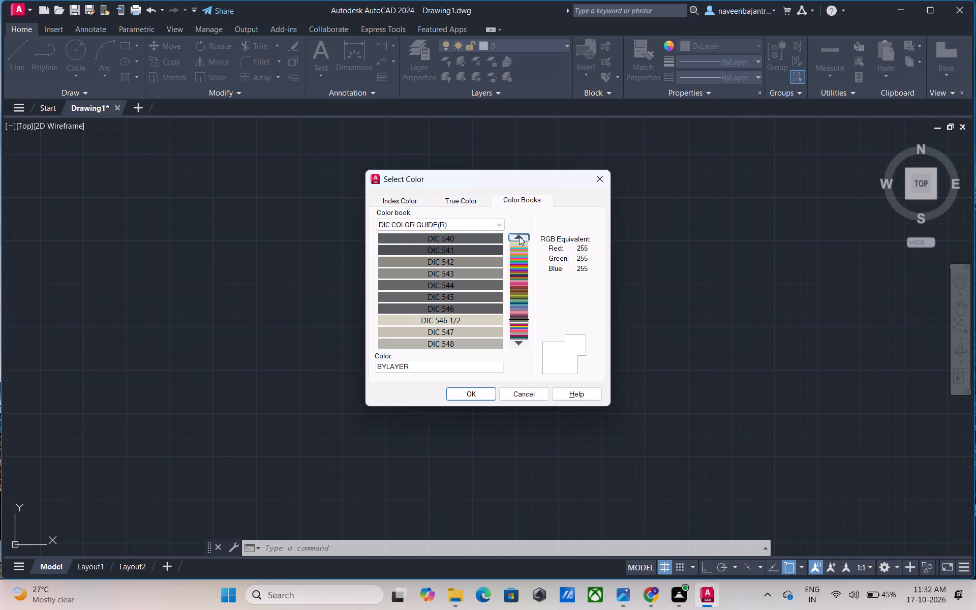
left_click(519, 236)
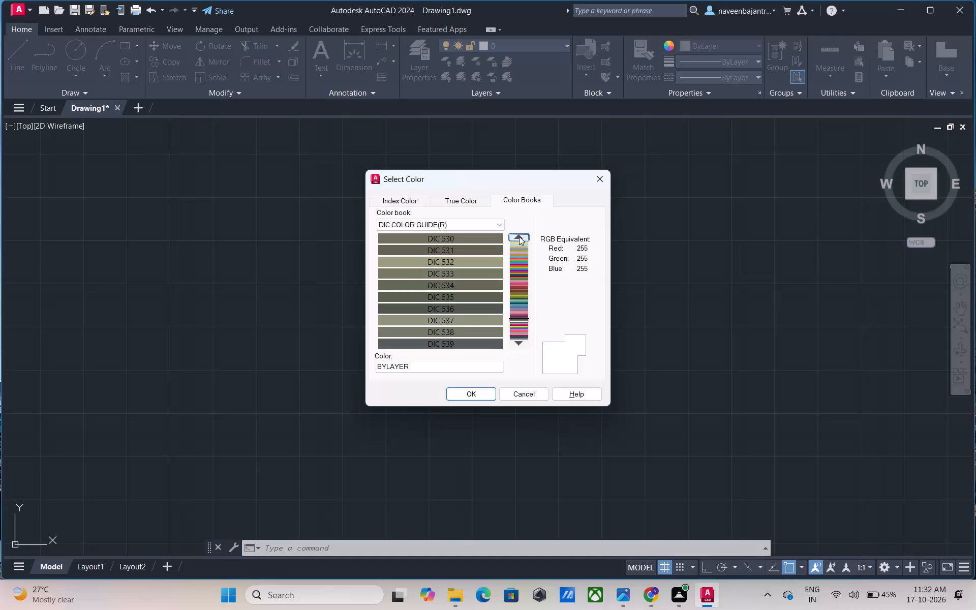
left_click(519, 236)
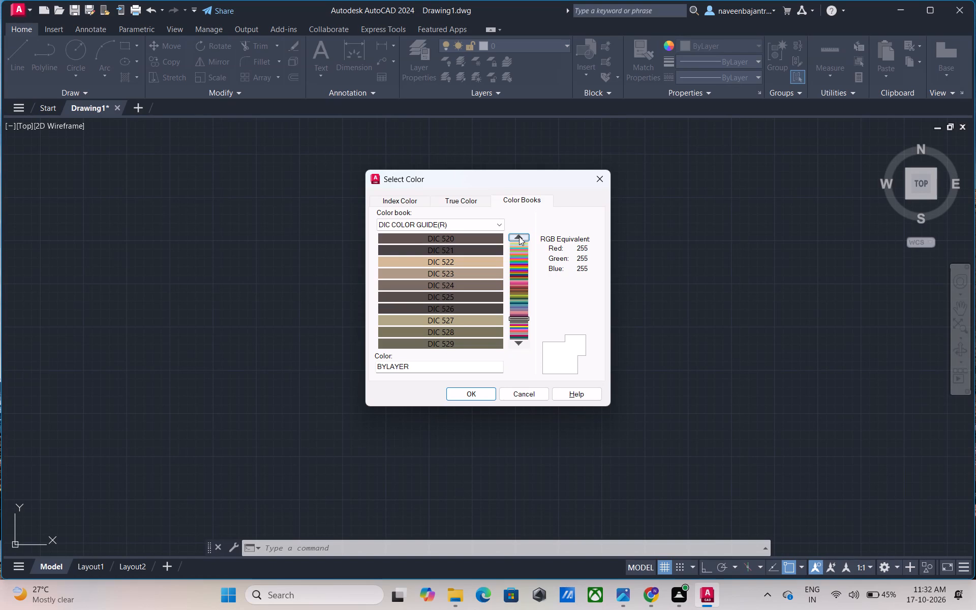
left_click(519, 236)
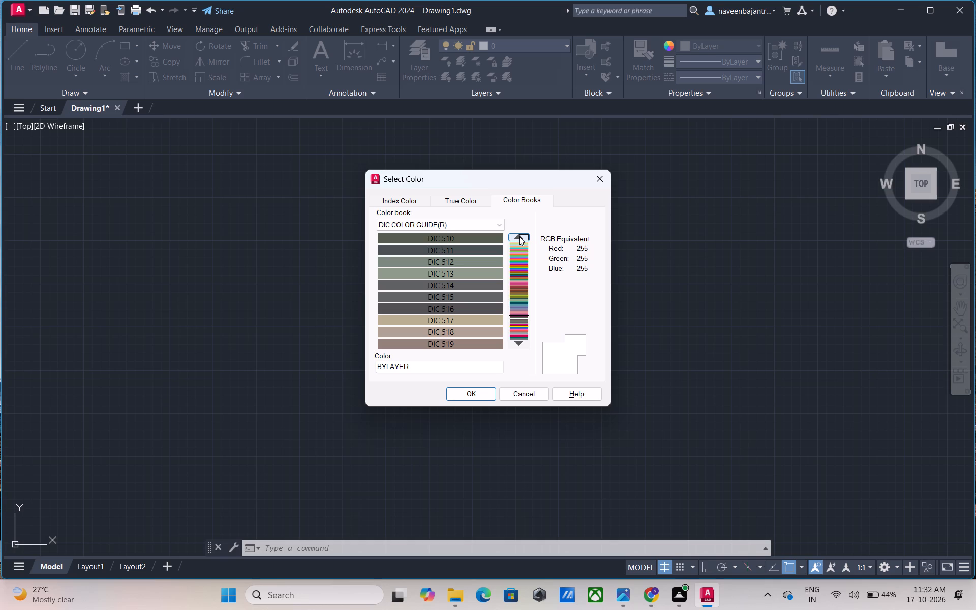
left_click(519, 236)
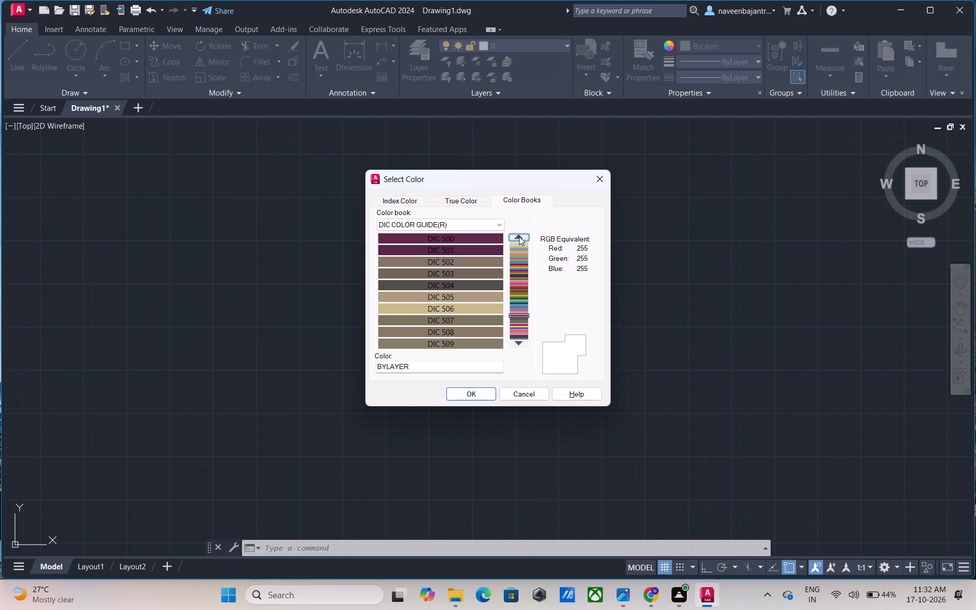
left_click(519, 236)
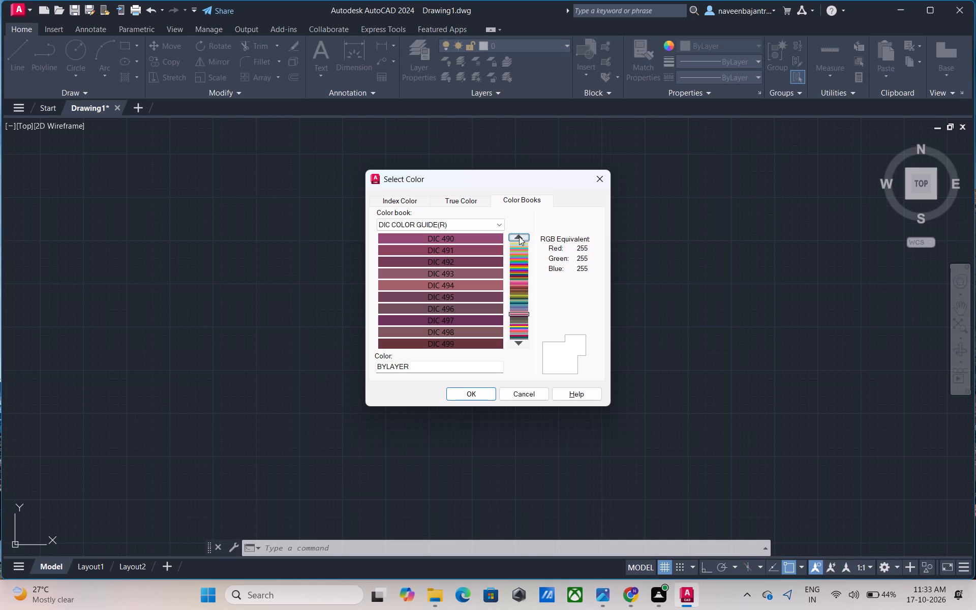
left_click(519, 236)
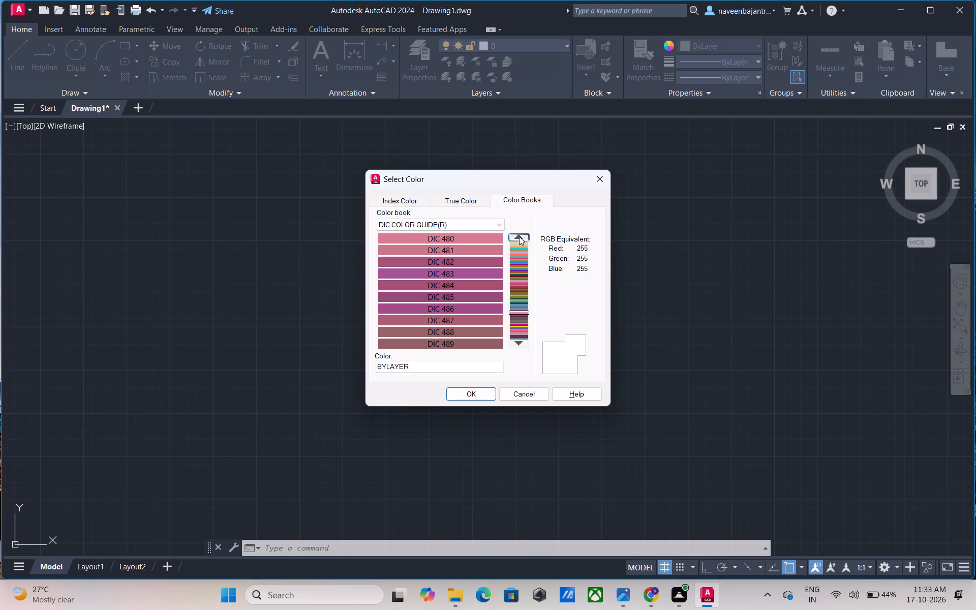
left_click(519, 236)
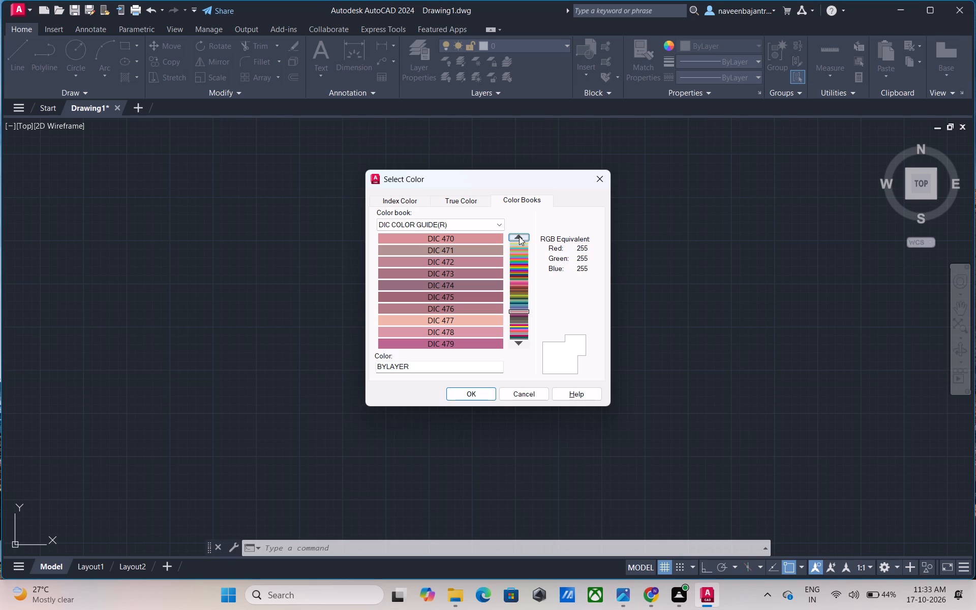
left_click(519, 236)
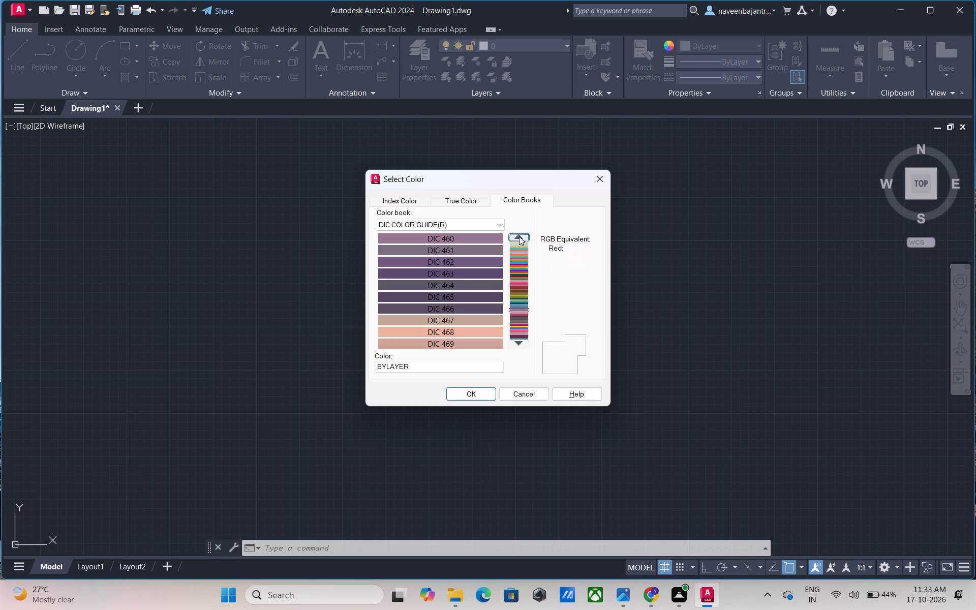
left_click(519, 236)
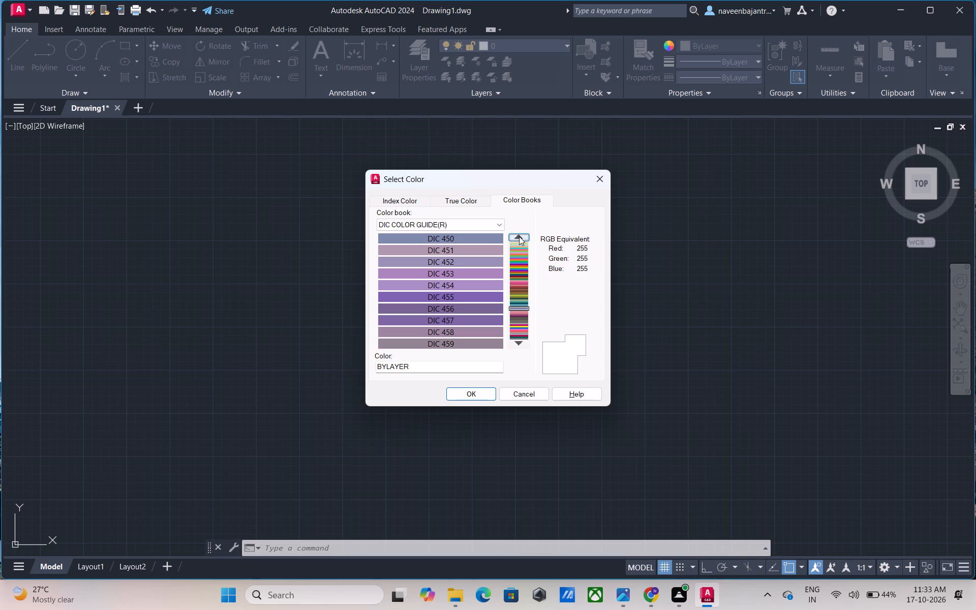
left_click(519, 236)
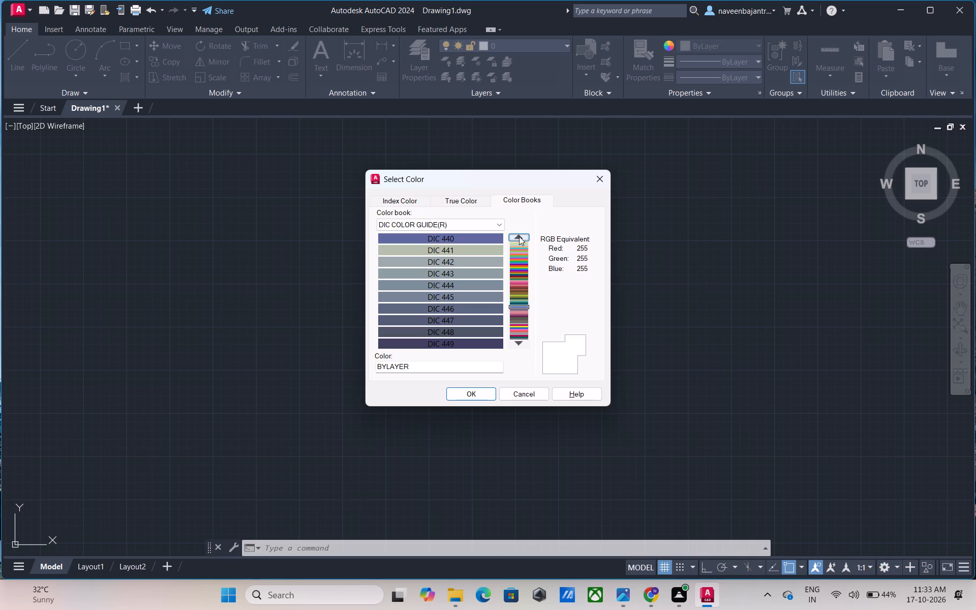
left_click(519, 236)
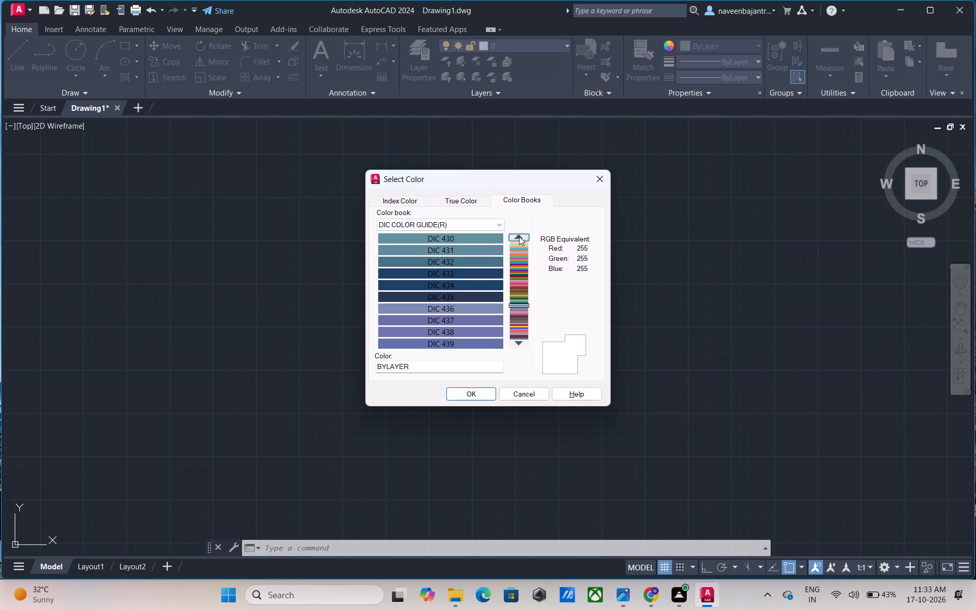
left_click(519, 236)
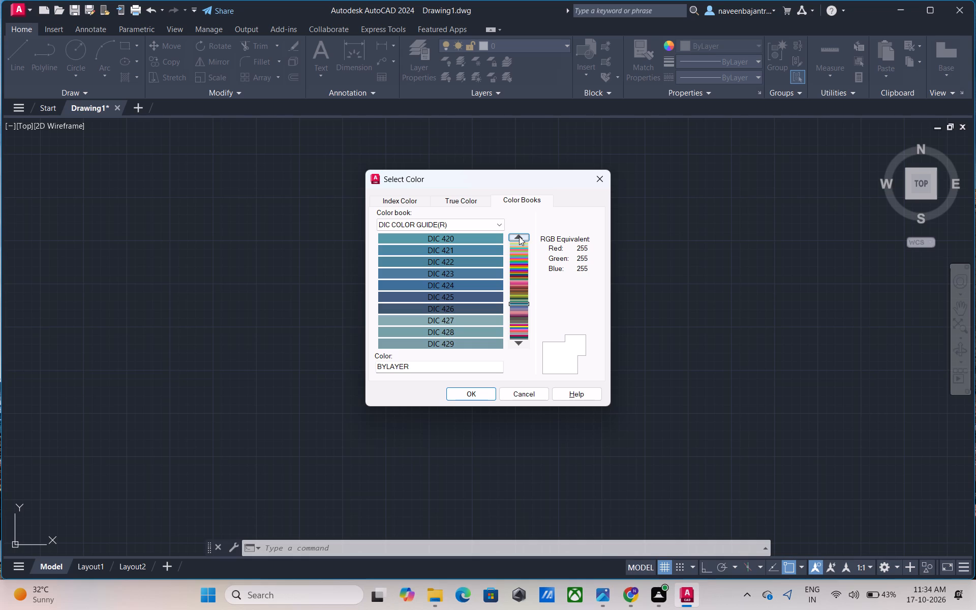
left_click(519, 236)
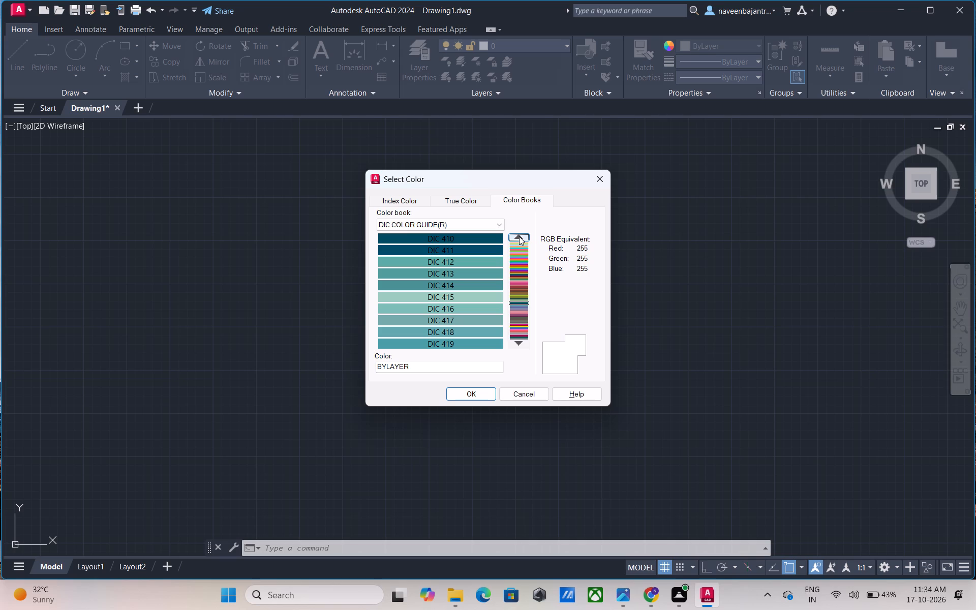
left_click(519, 236)
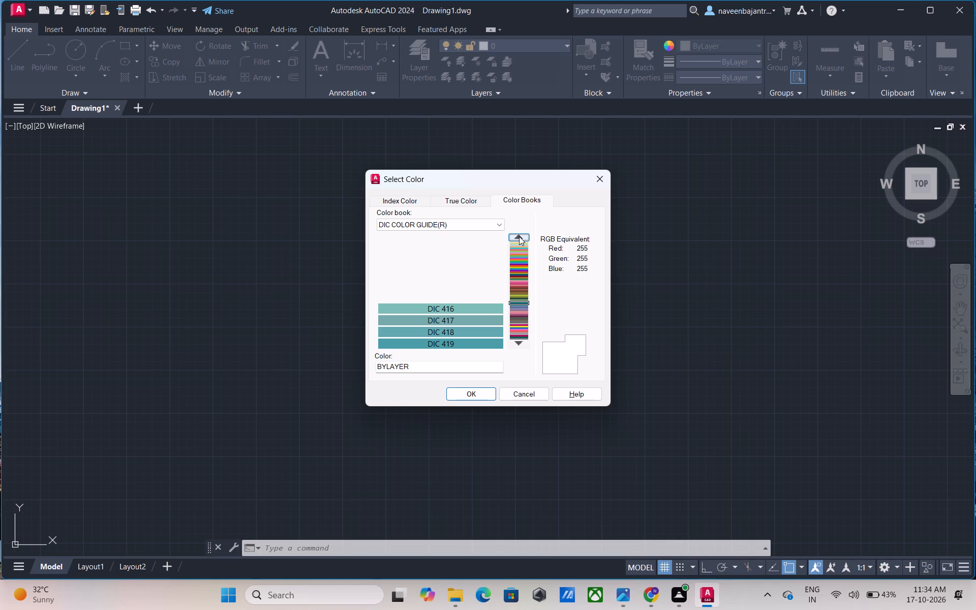
left_click(519, 236)
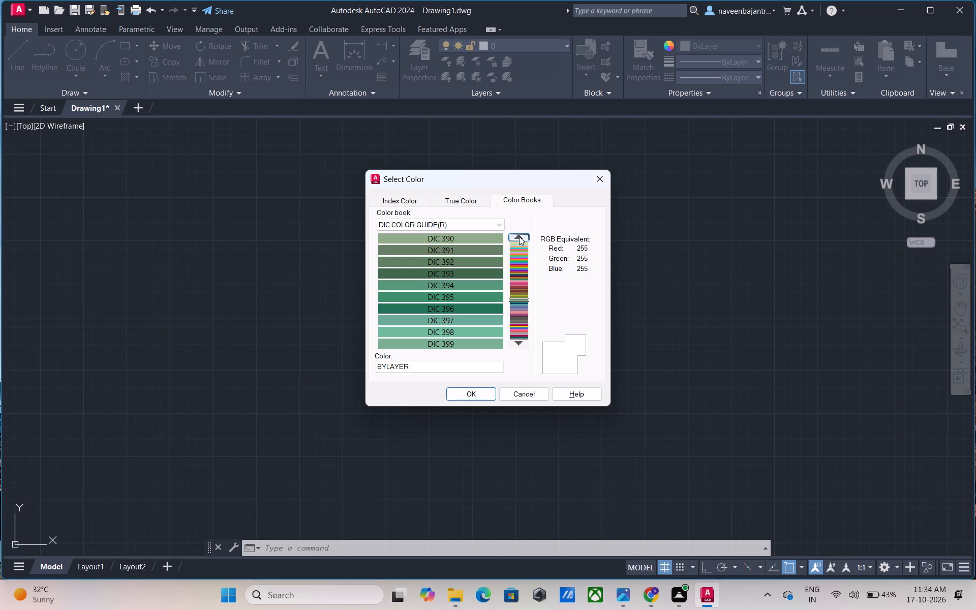
left_click(519, 236)
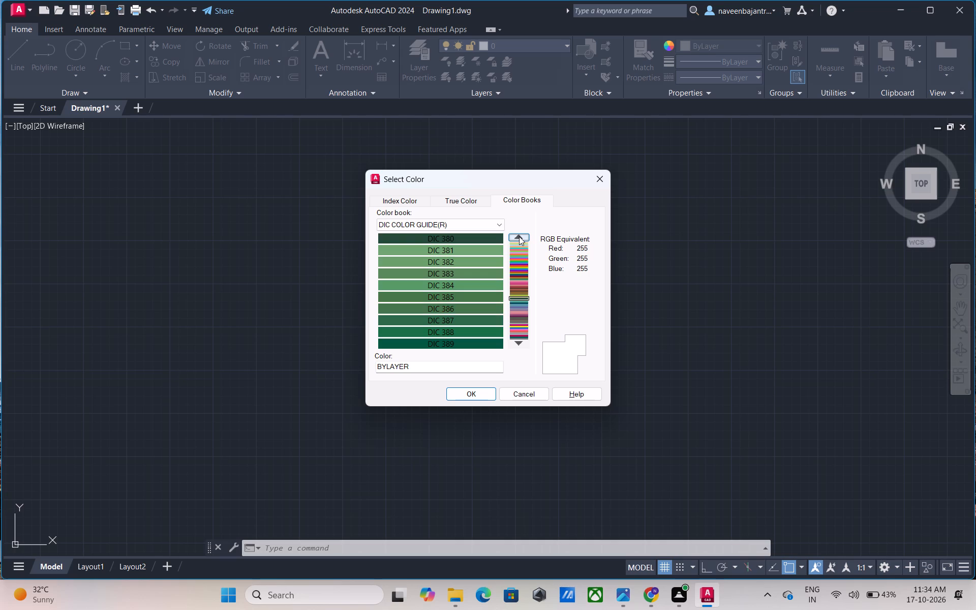
left_click(519, 236)
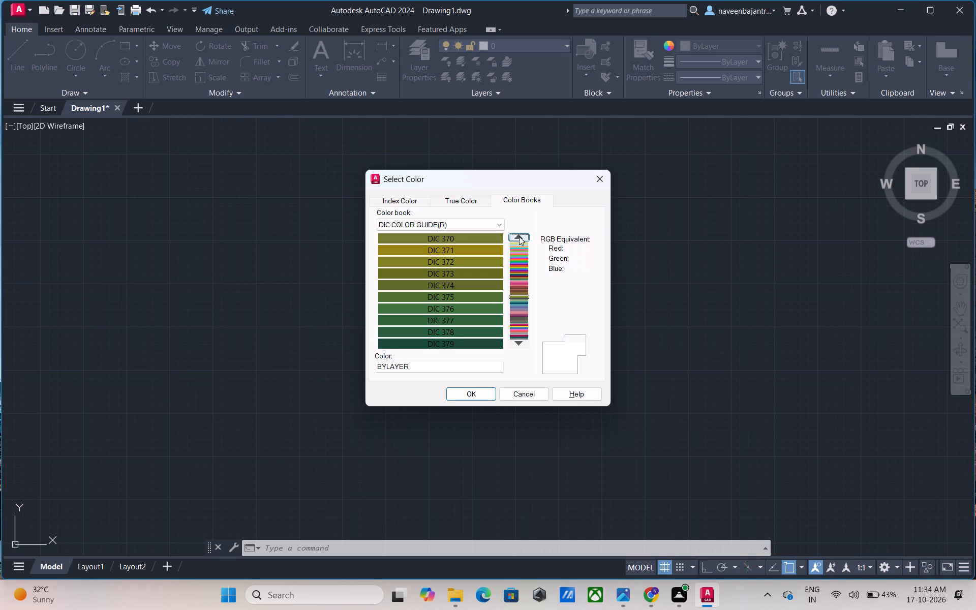
left_click(519, 236)
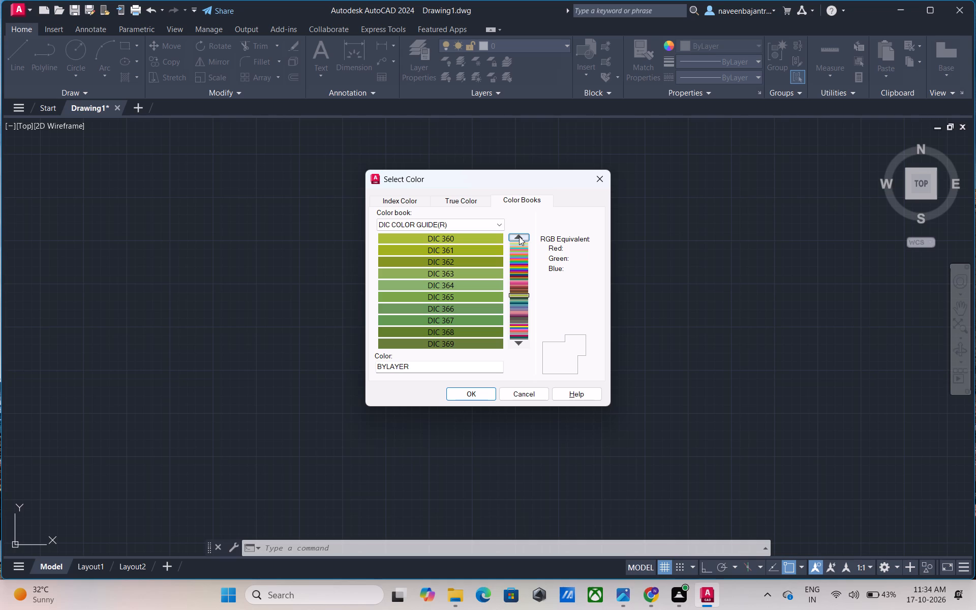
left_click(519, 236)
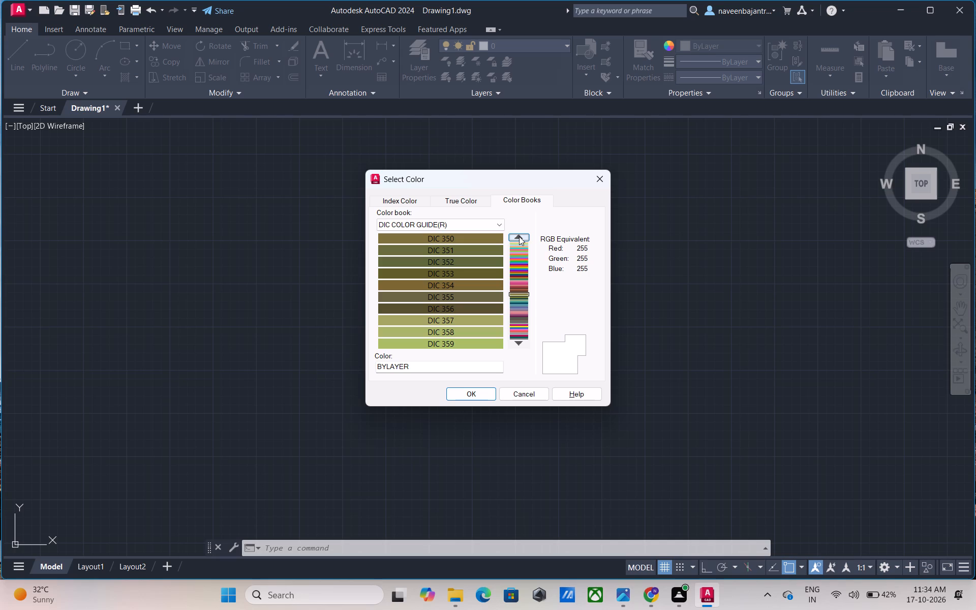
left_click(519, 236)
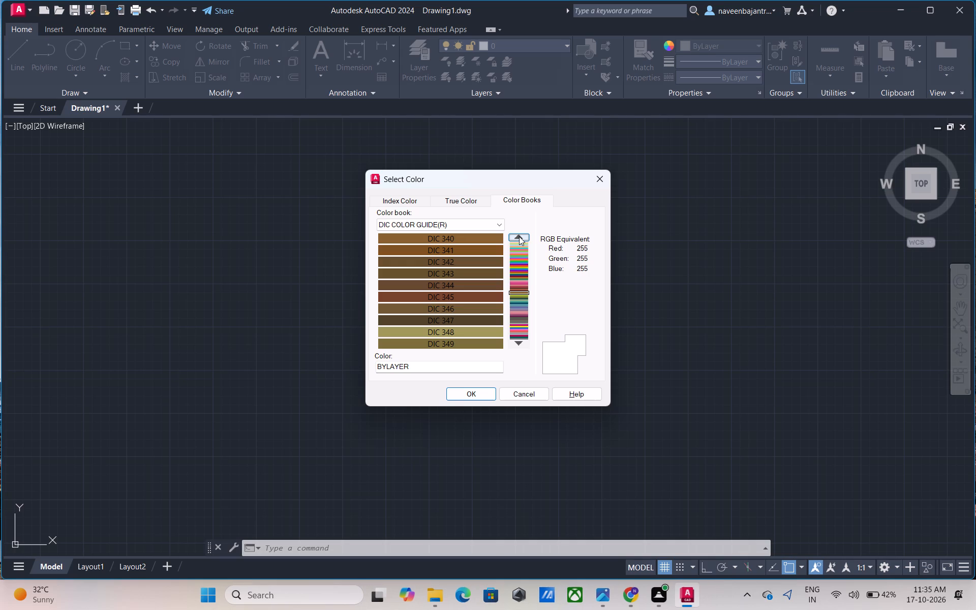
left_click(519, 236)
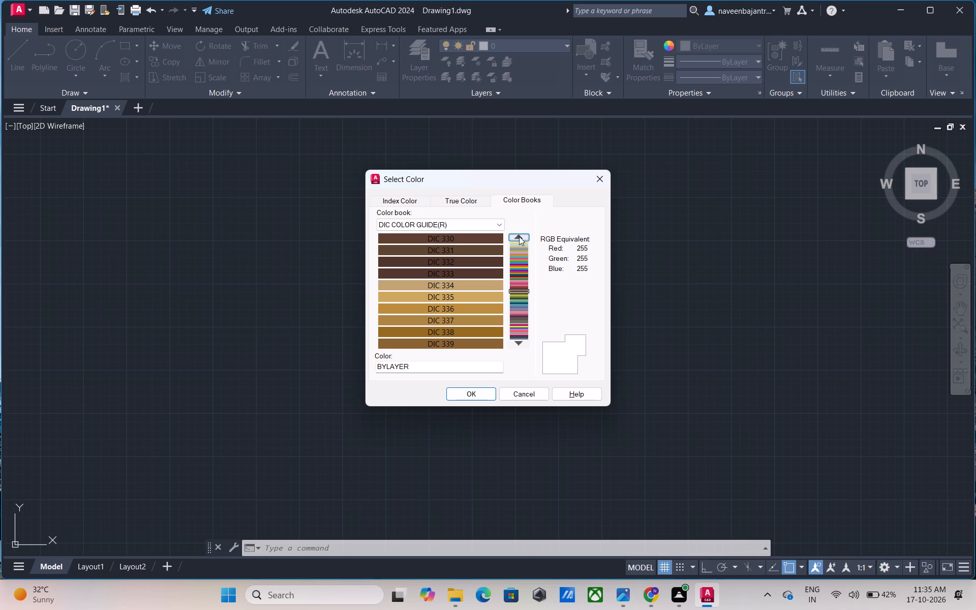
left_click(519, 236)
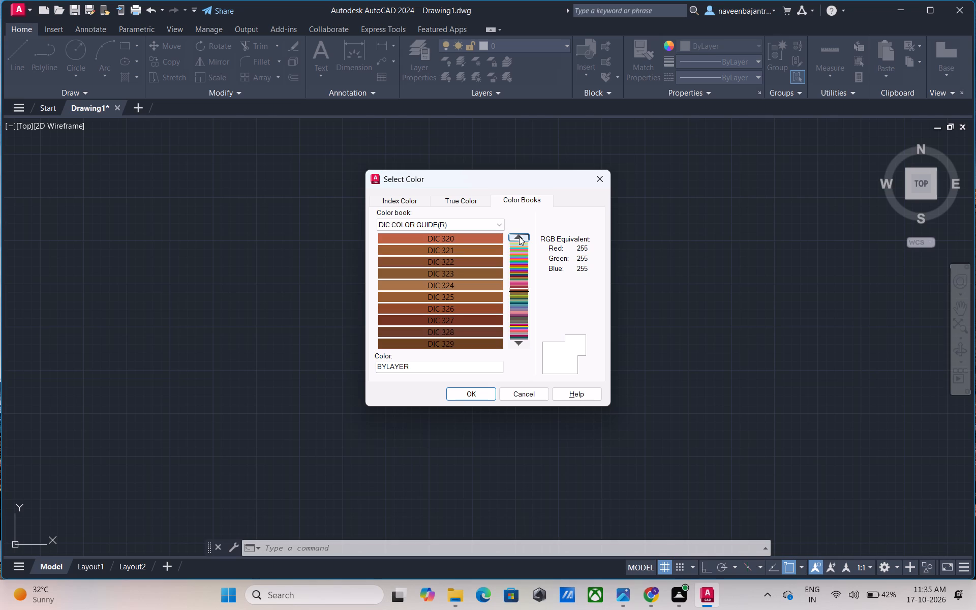
left_click(519, 236)
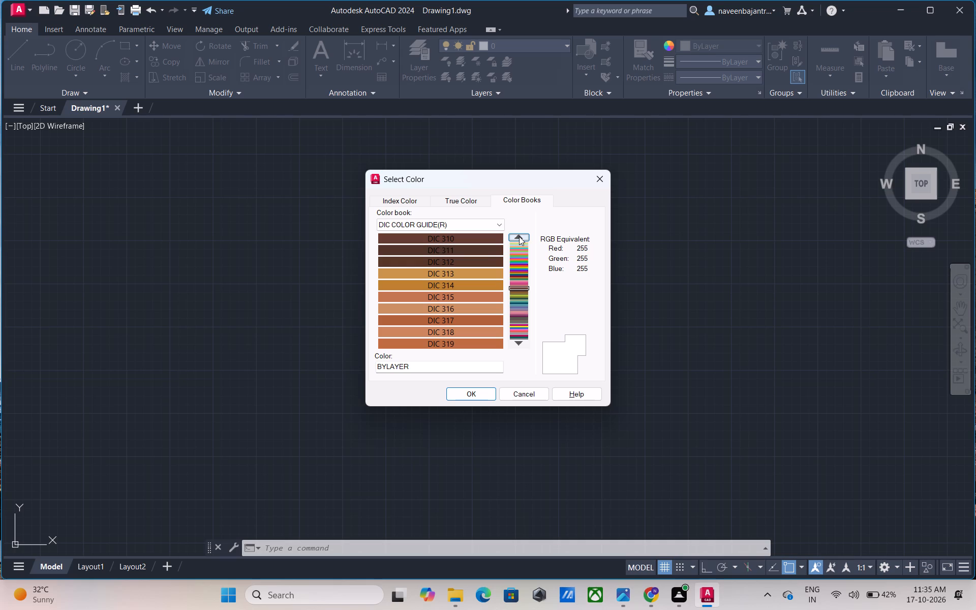
left_click(519, 236)
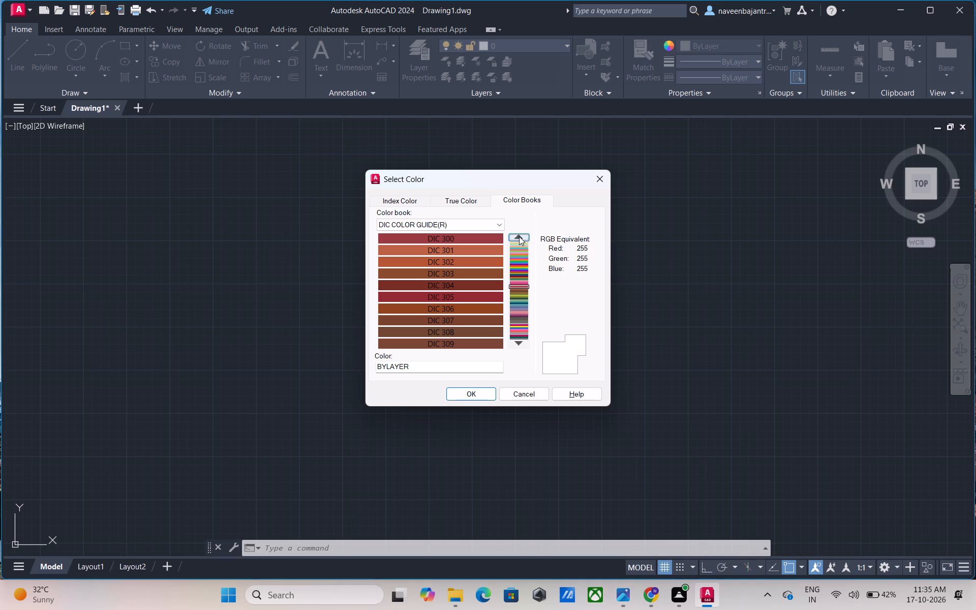
left_click(519, 236)
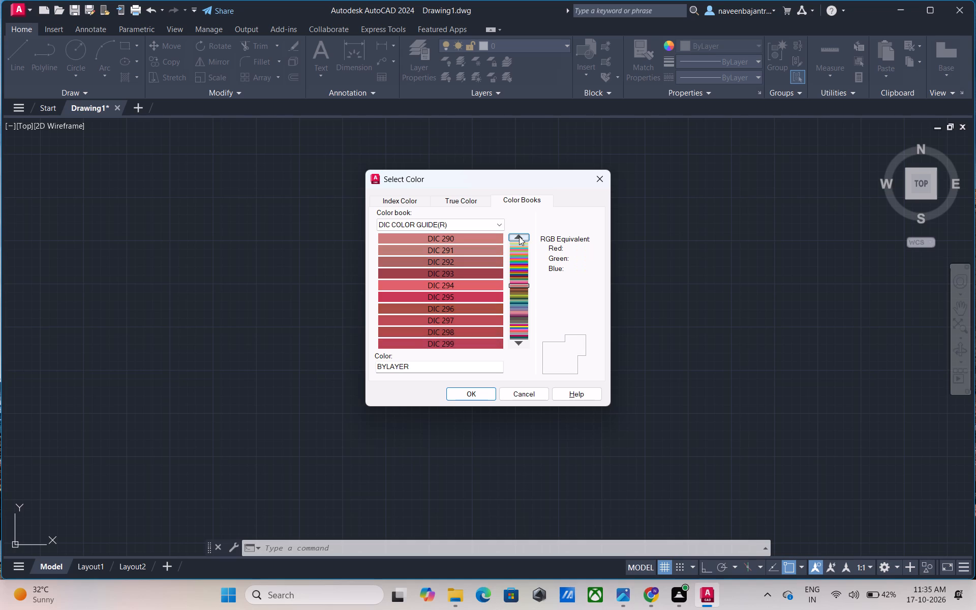
left_click(519, 236)
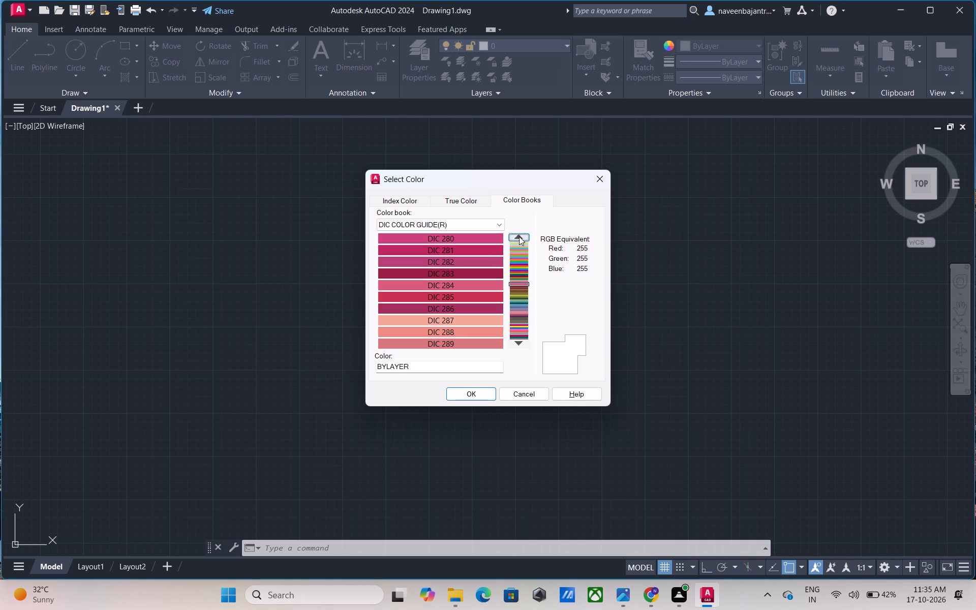
left_click(519, 236)
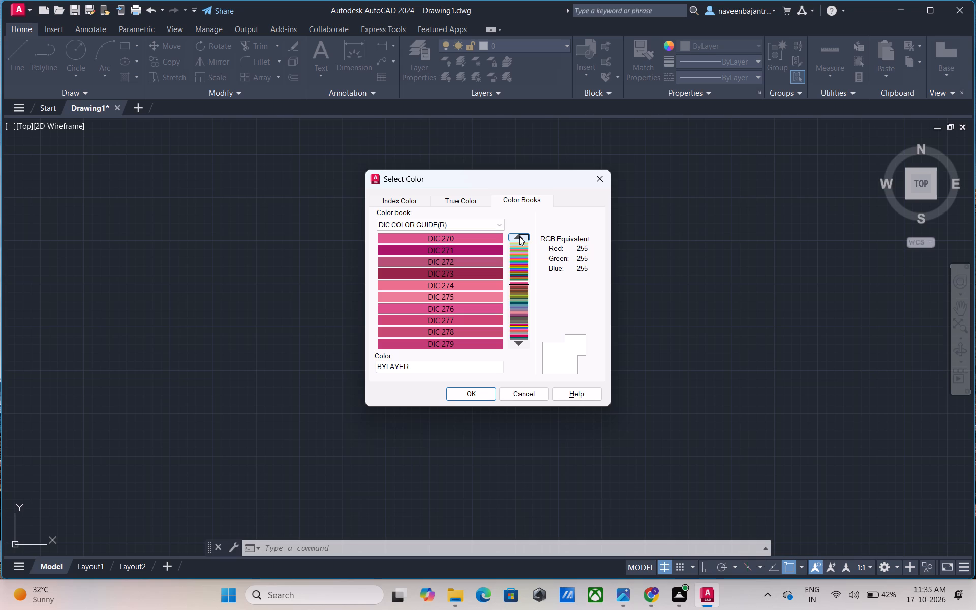
left_click(519, 236)
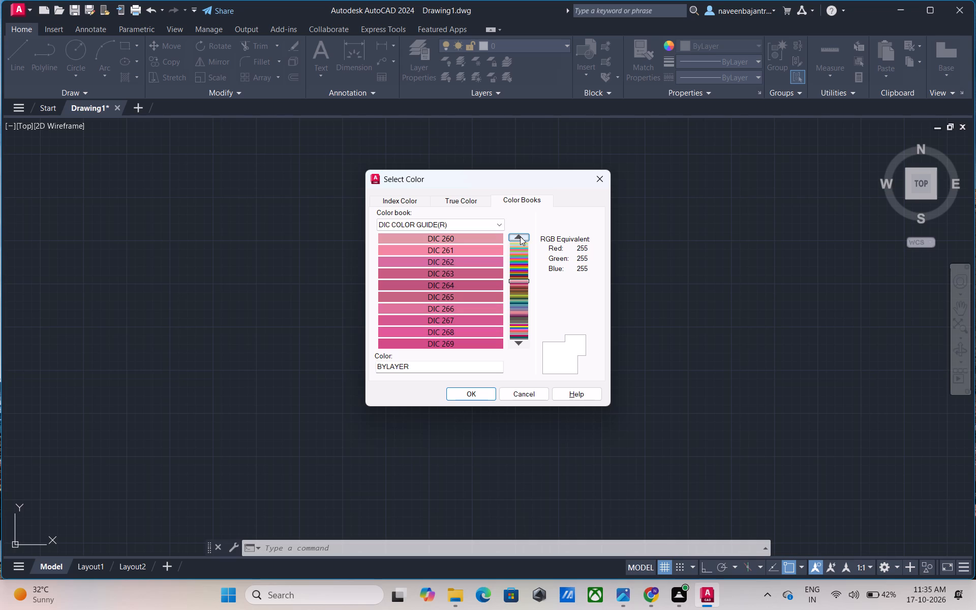
left_click(520, 236)
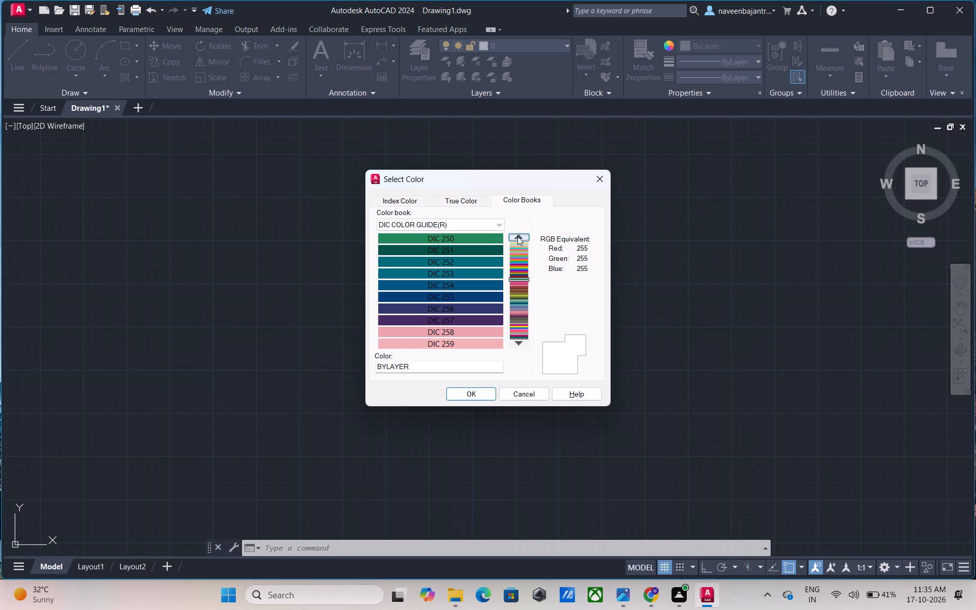
left_click(518, 235)
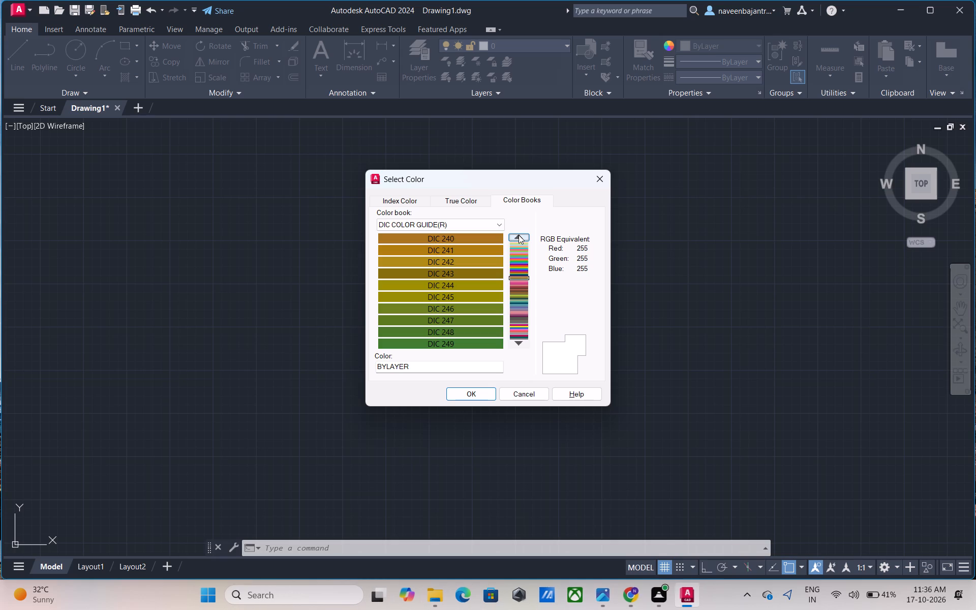
left_click(518, 235)
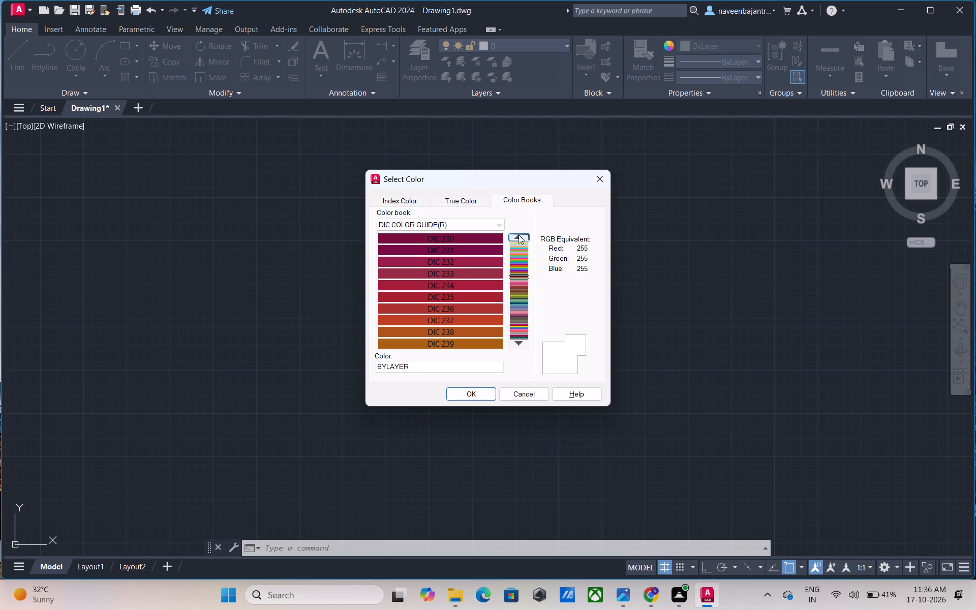
Browse the DIC COLOR GUIDE(R) color book backward from the DIC 230 swatches to the DIC 131 swatches, examining candidates for the object color.
left_click(518, 235)
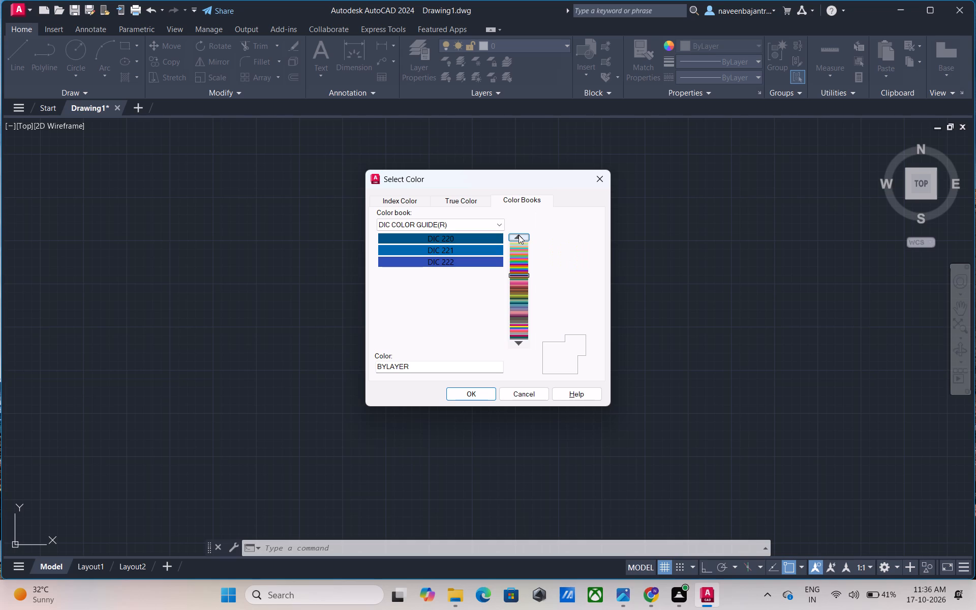
left_click(518, 235)
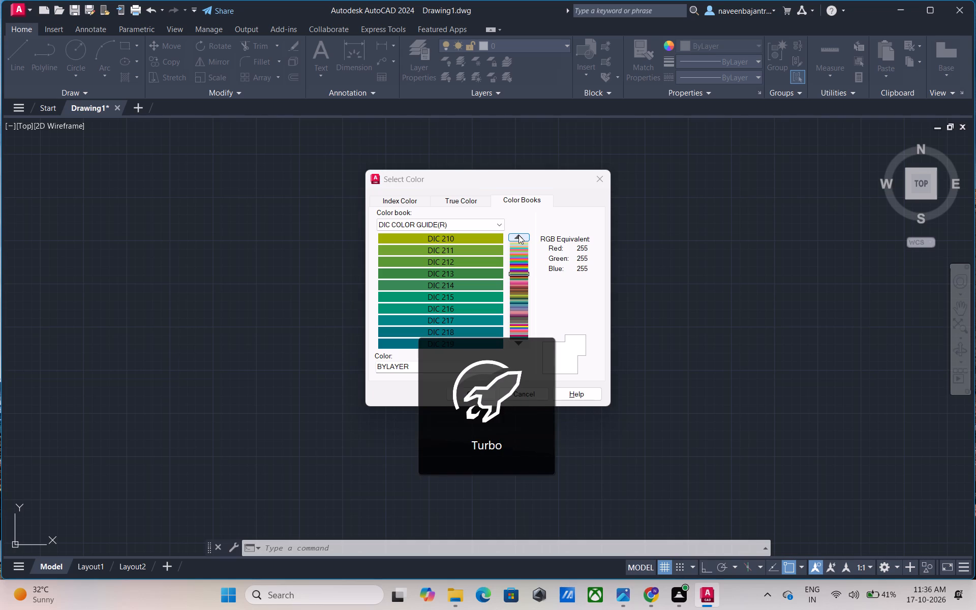
left_click(518, 235)
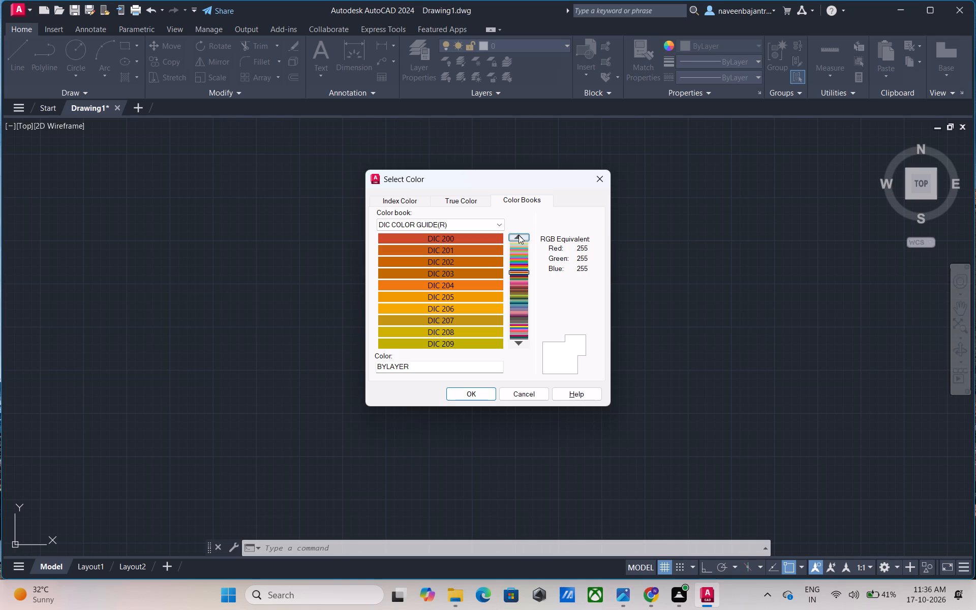
left_click(518, 235)
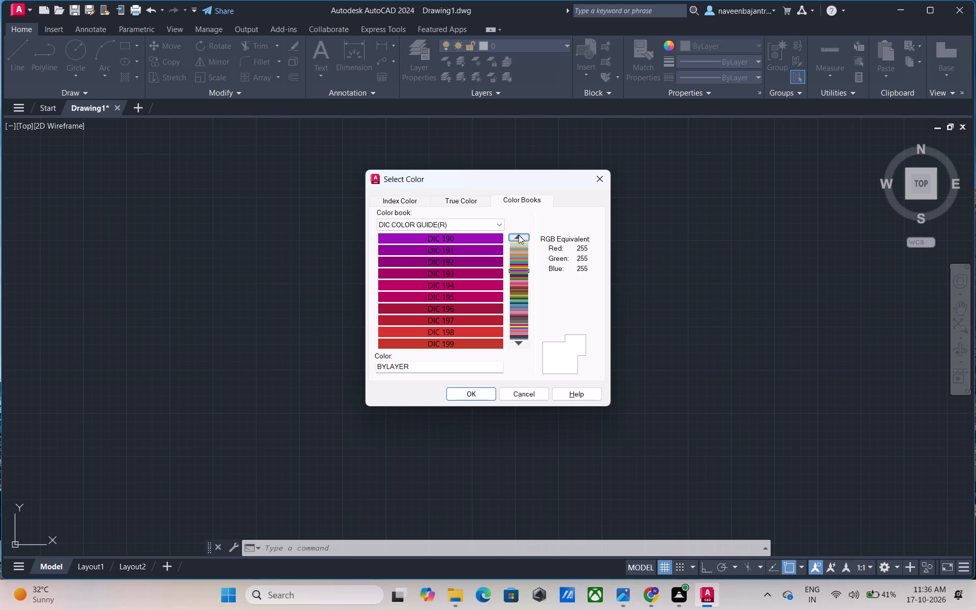
left_click(518, 235)
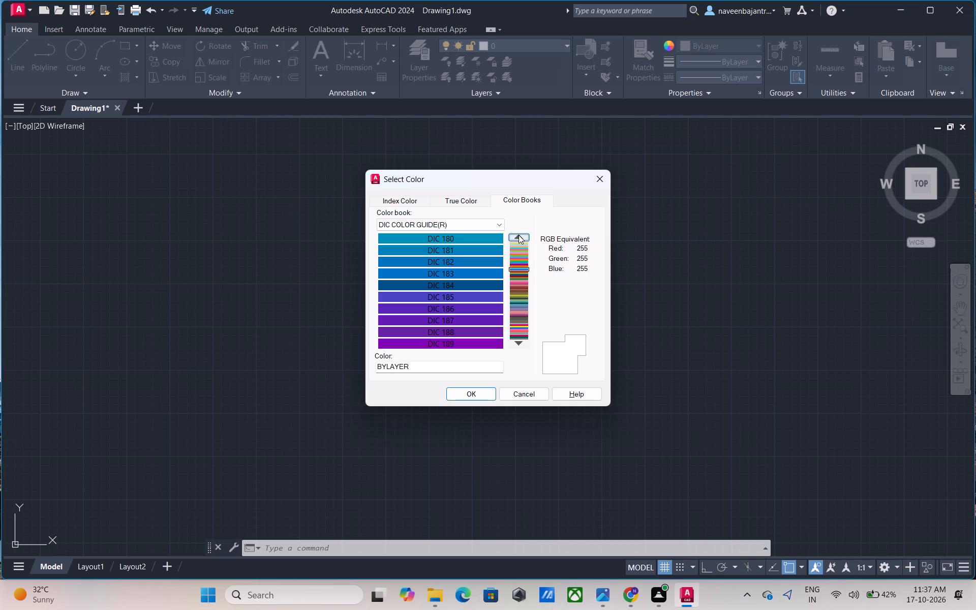
left_click(518, 235)
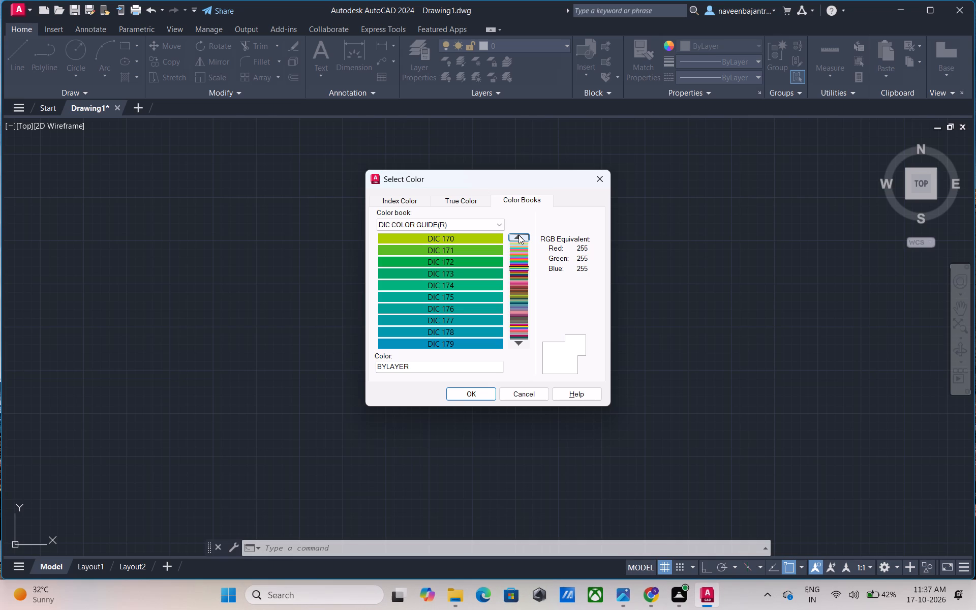
left_click(518, 235)
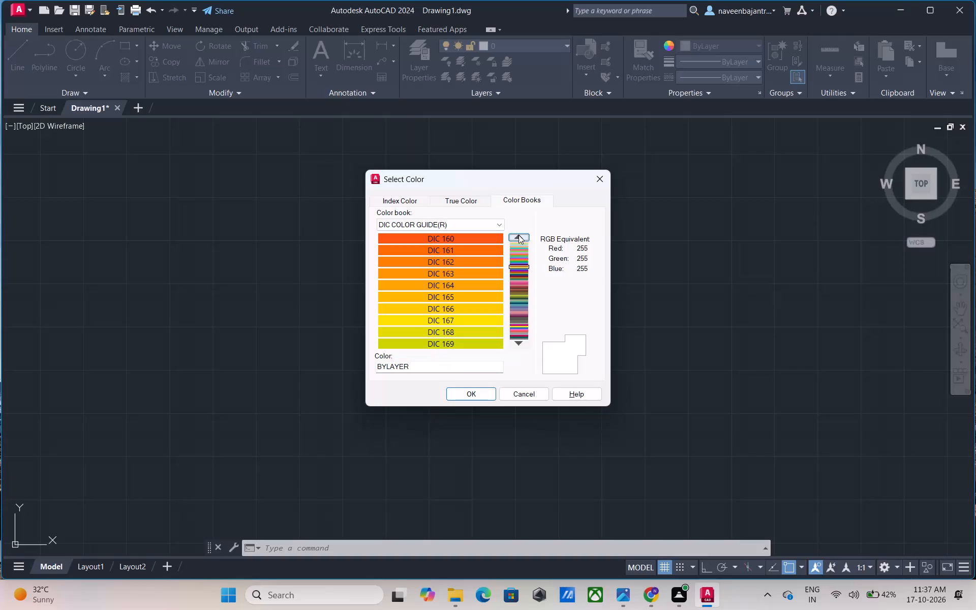
left_click(518, 235)
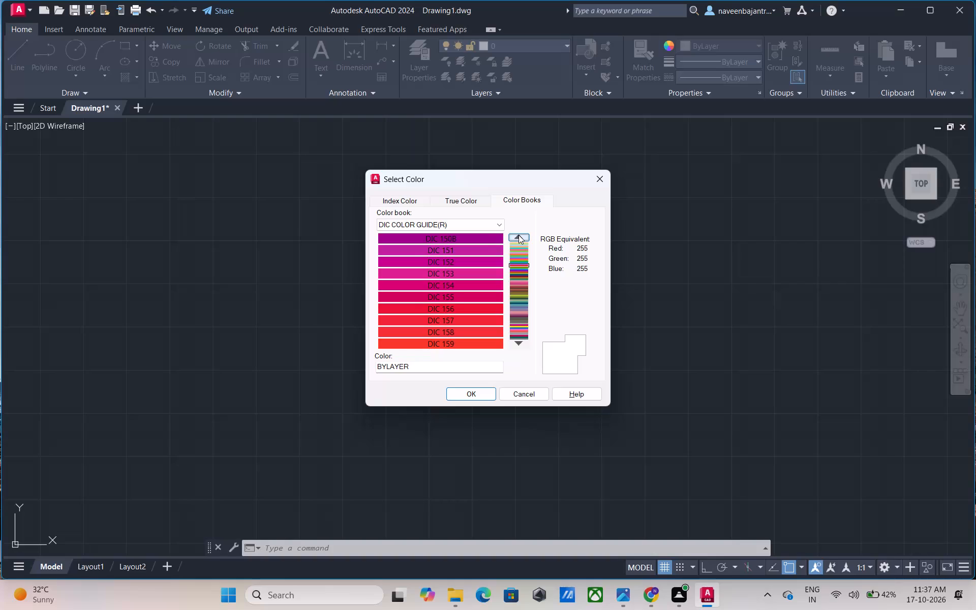
left_click(518, 235)
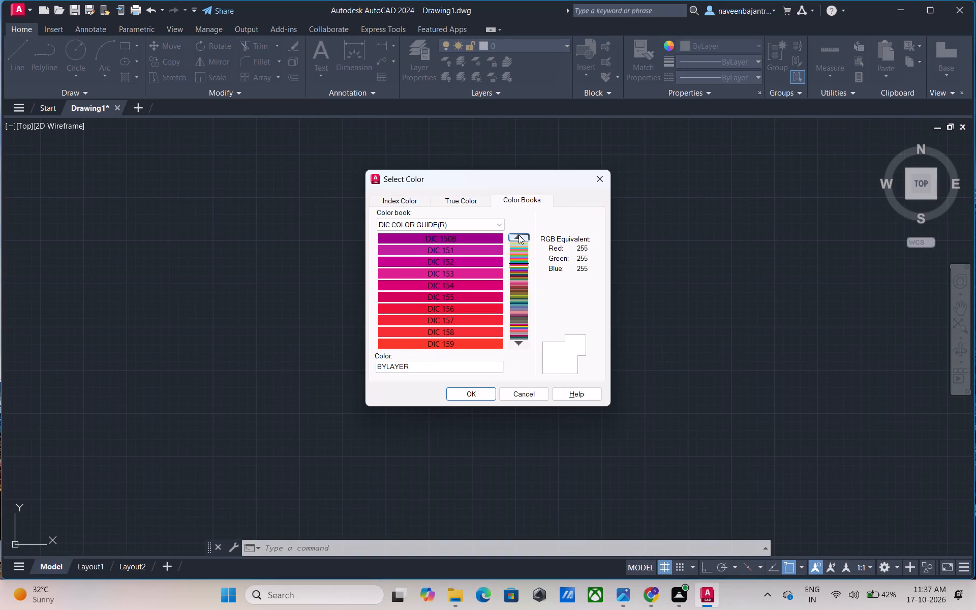
left_click(518, 235)
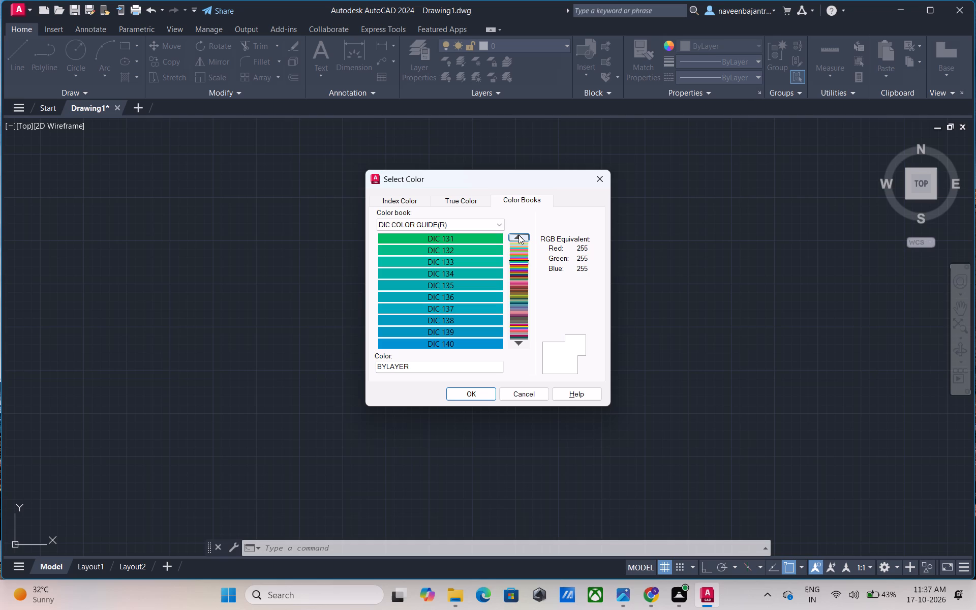
Browse the color book backward from the DIC 131 swatches to the DIC 31 swatches, and leave the color selection without choosing a color.
left_click(518, 235)
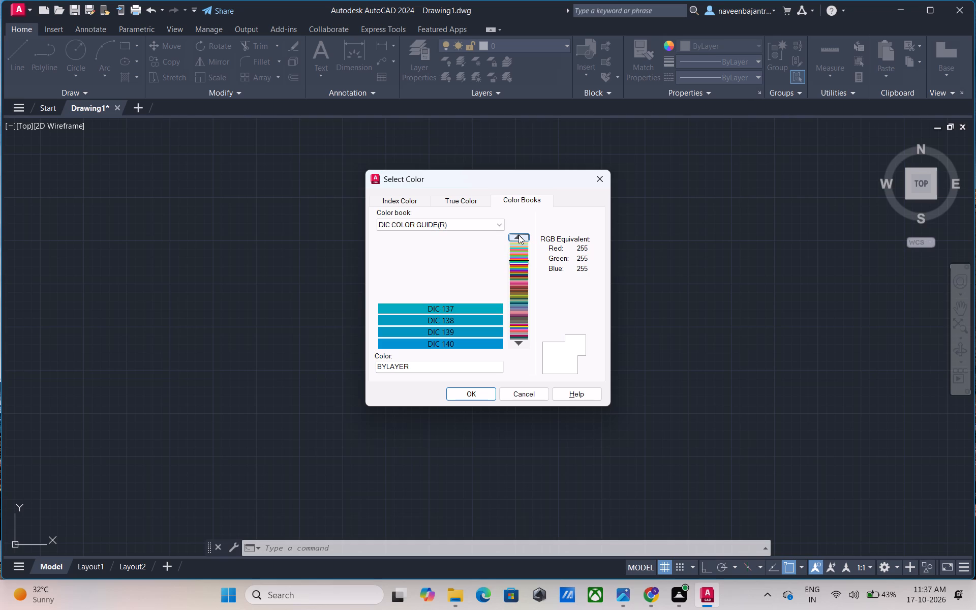
left_click(518, 235)
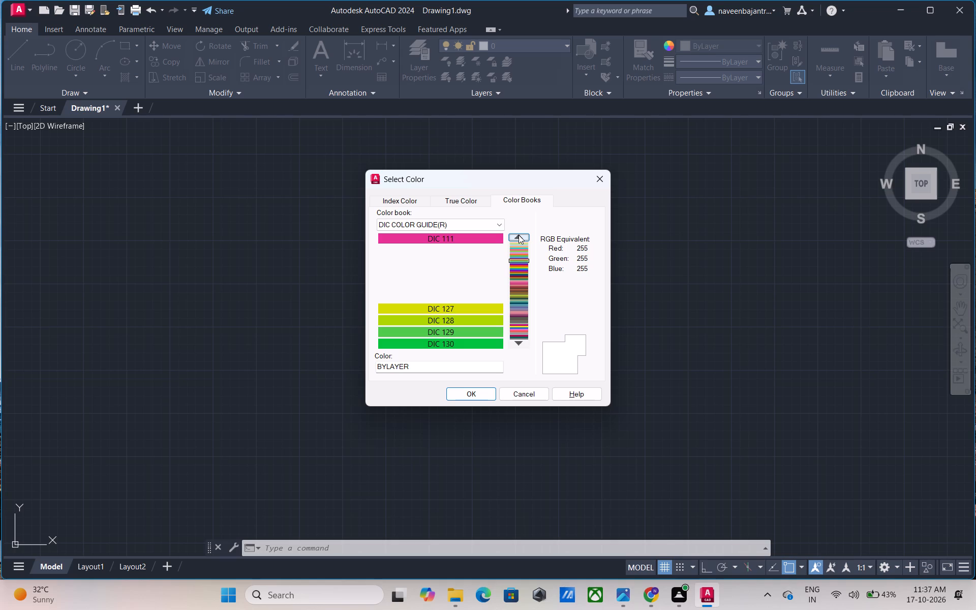
left_click(518, 235)
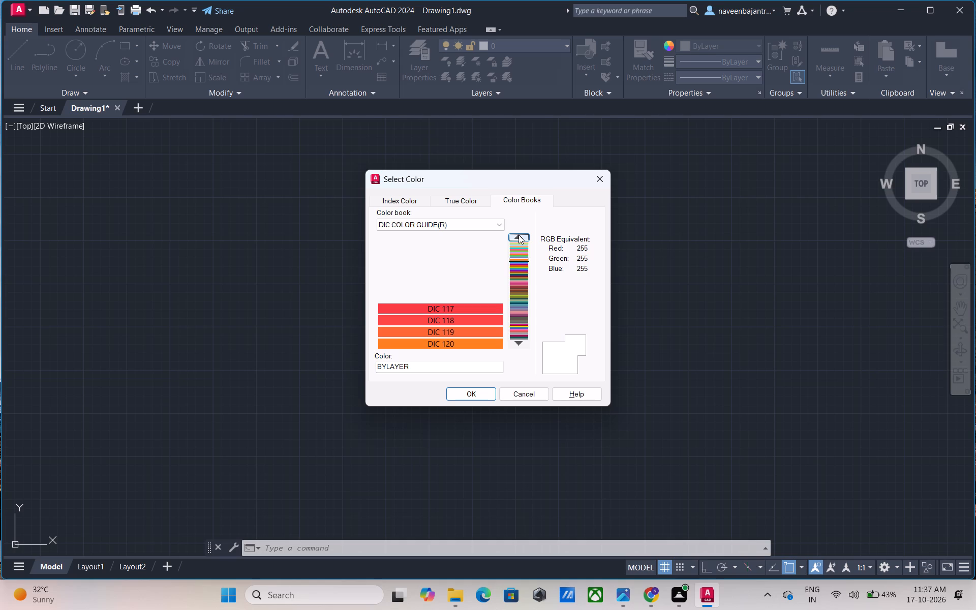
left_click(518, 235)
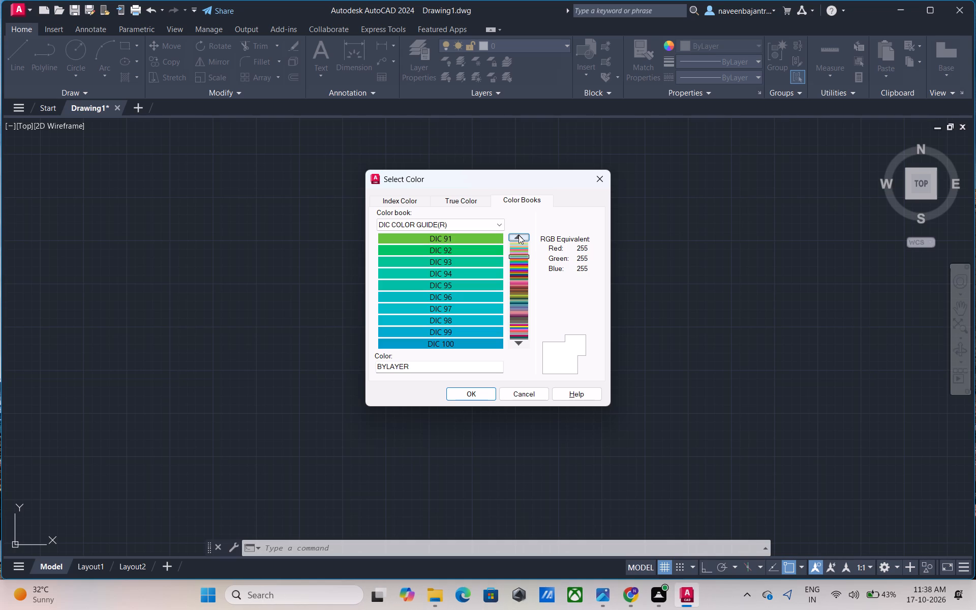
left_click(518, 235)
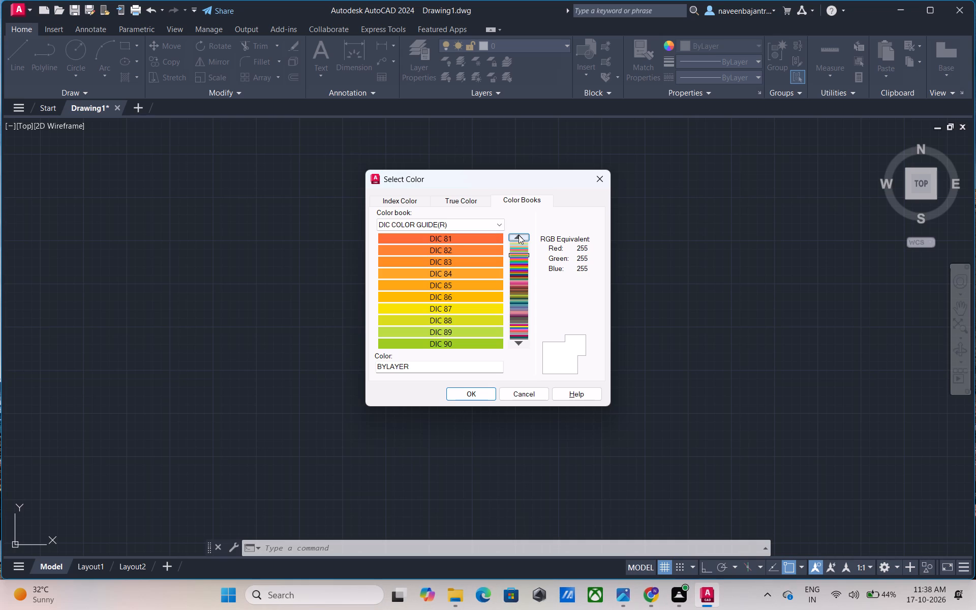
left_click(518, 235)
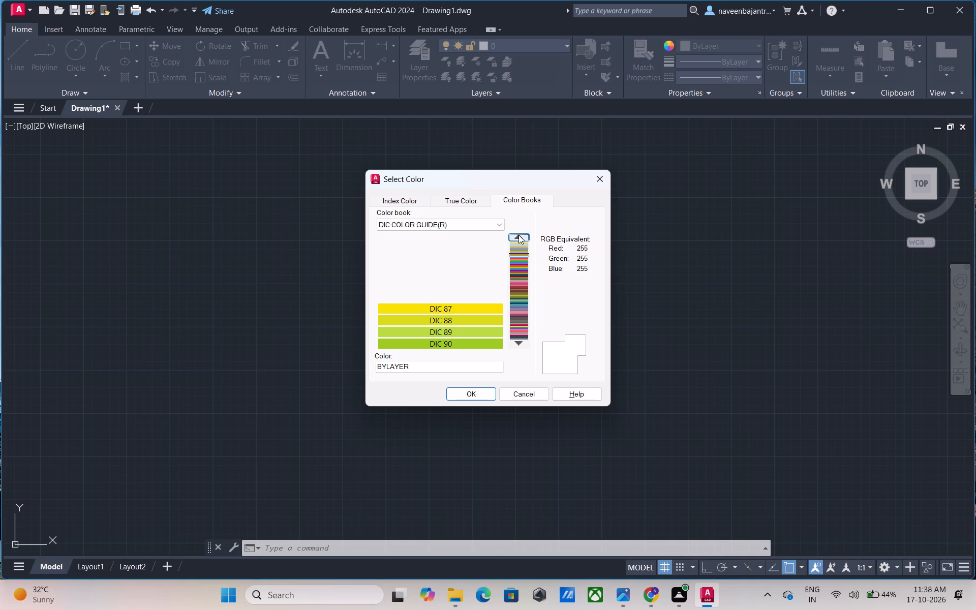
left_click(518, 235)
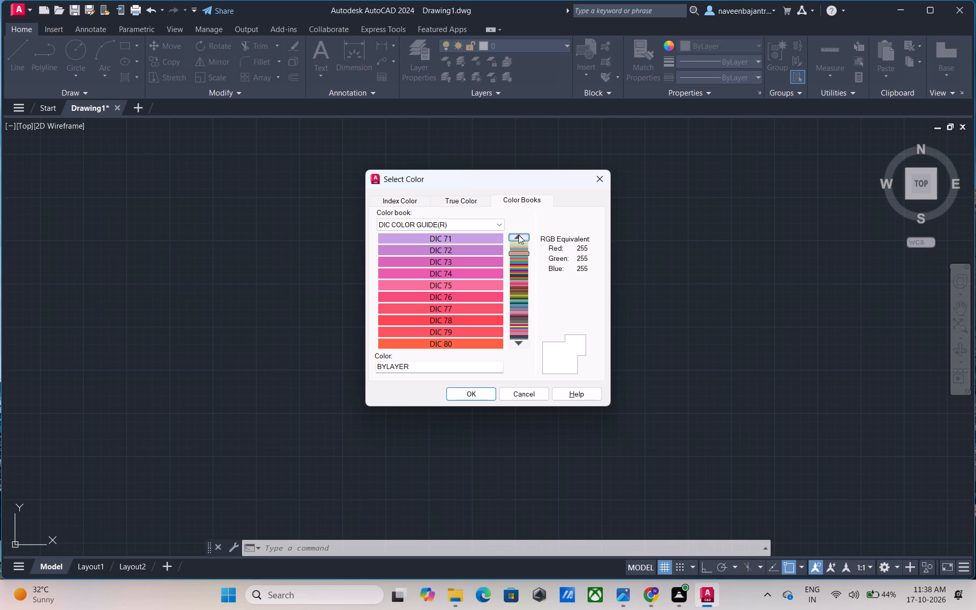
left_click(518, 235)
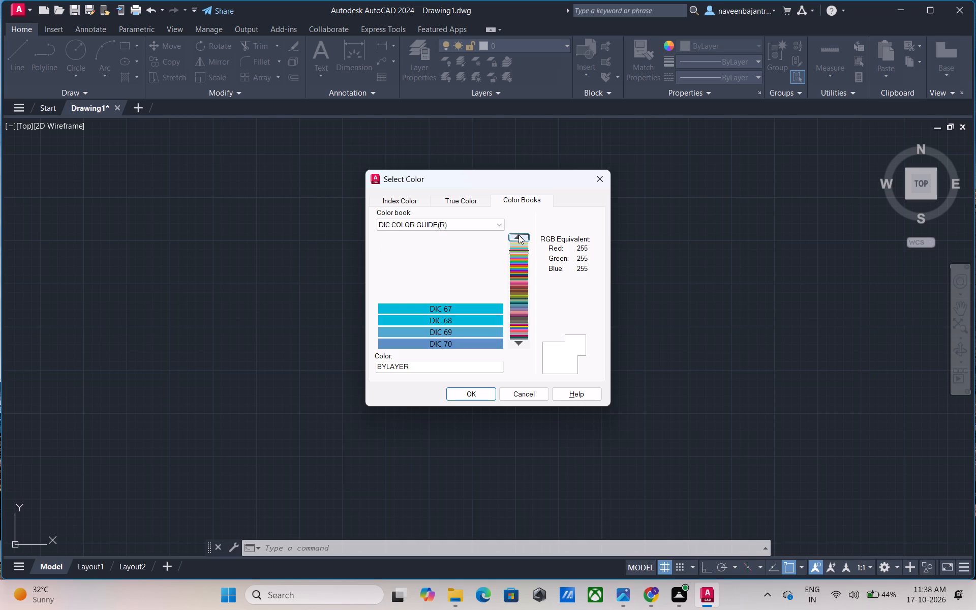
left_click(518, 235)
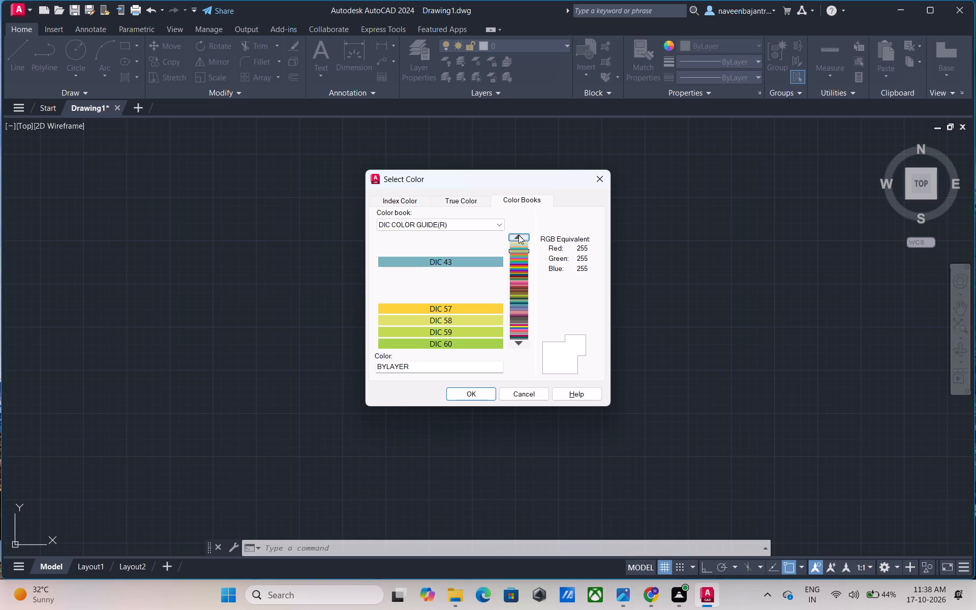
left_click(518, 235)
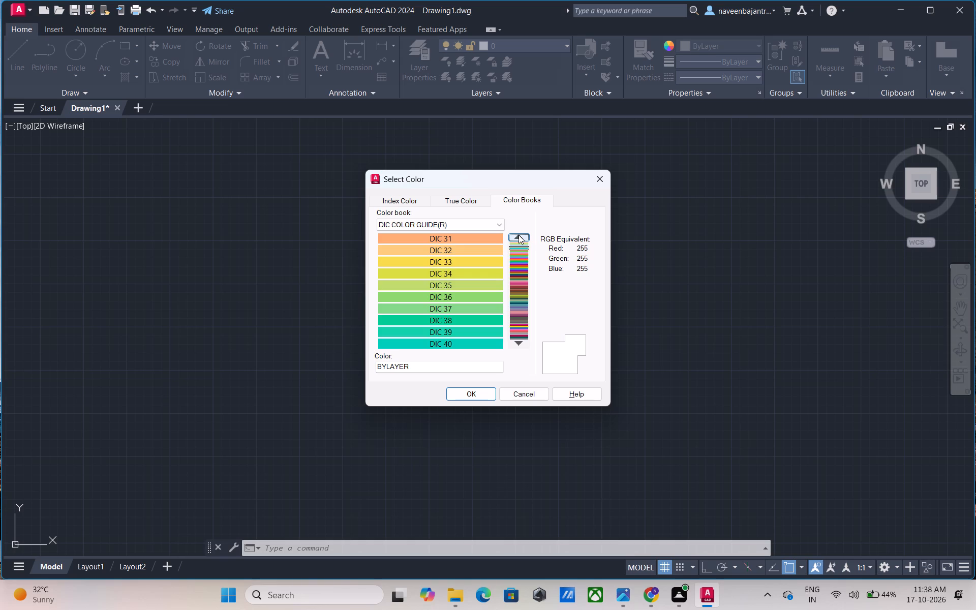
left_click(518, 235)
left_click(524, 395)
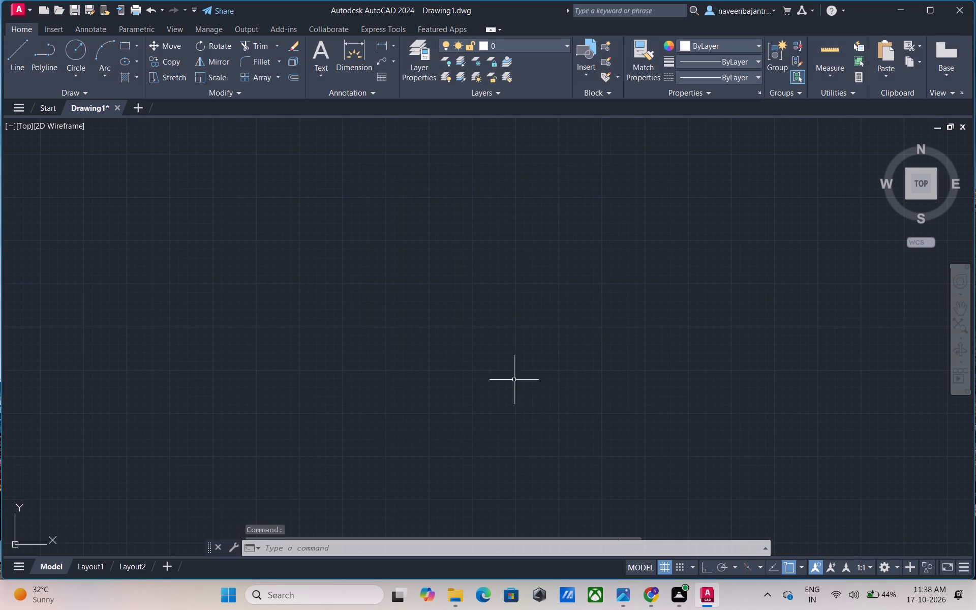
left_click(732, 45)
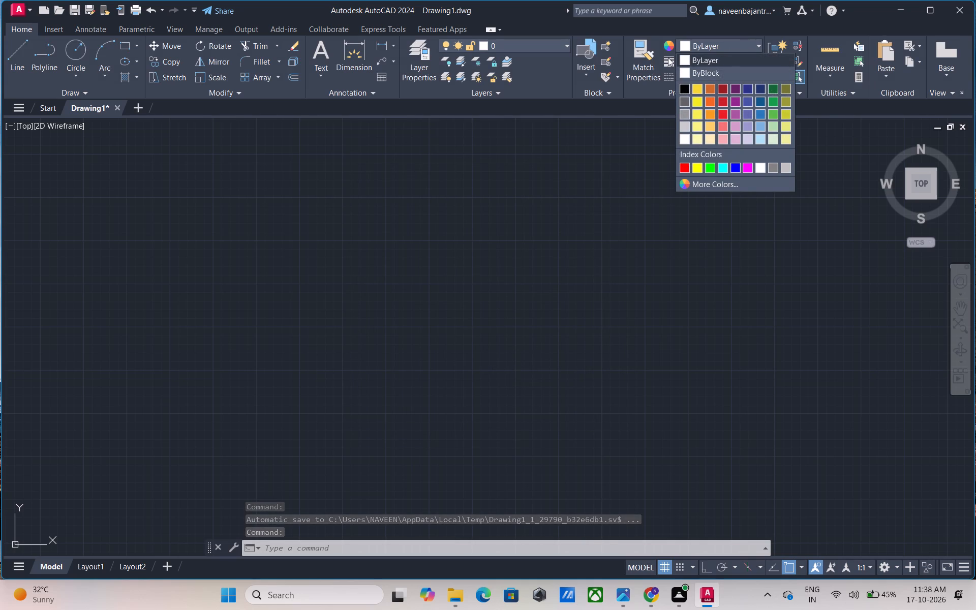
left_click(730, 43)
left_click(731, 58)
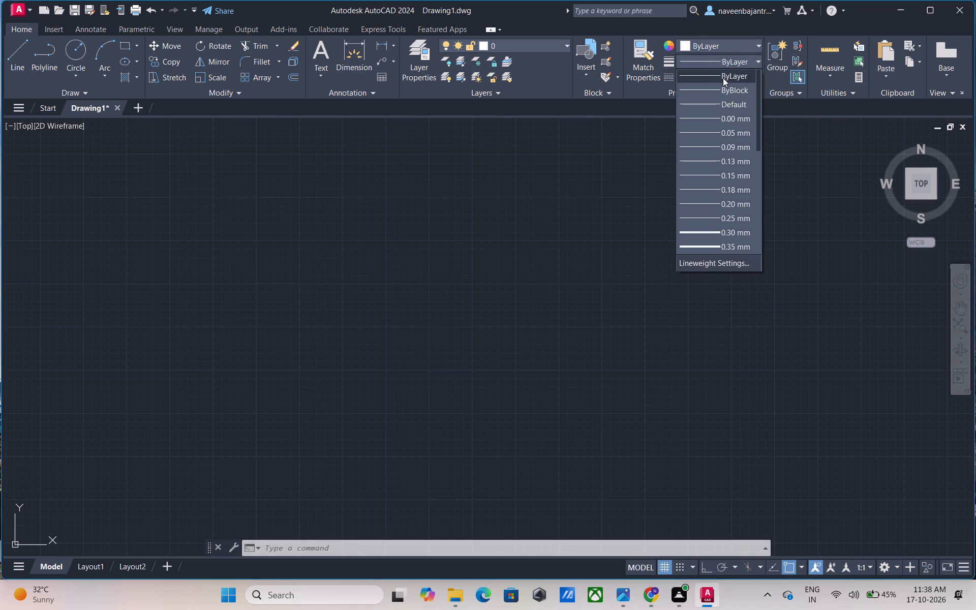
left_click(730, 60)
Open the loadable linetypes of acadiso.lin and examine the entries from ACAD_ISO02W100 through the DOT patterns.
left_click(730, 77)
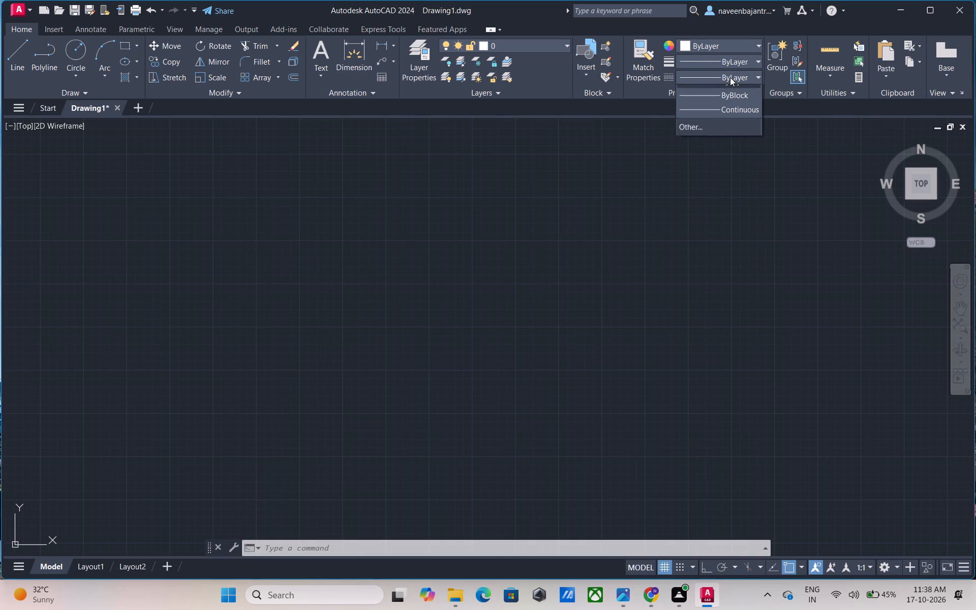
left_click(692, 138)
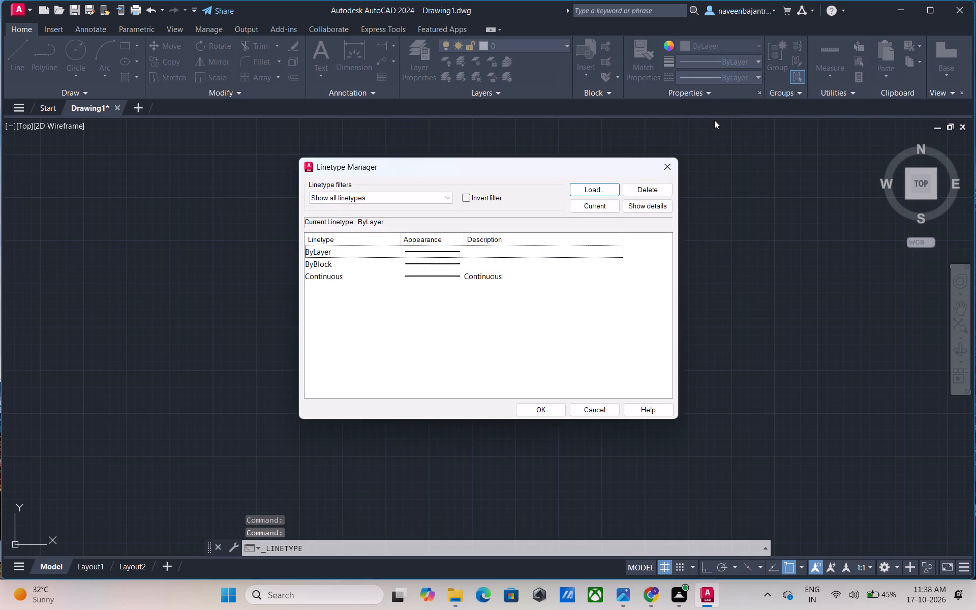
left_click(608, 185)
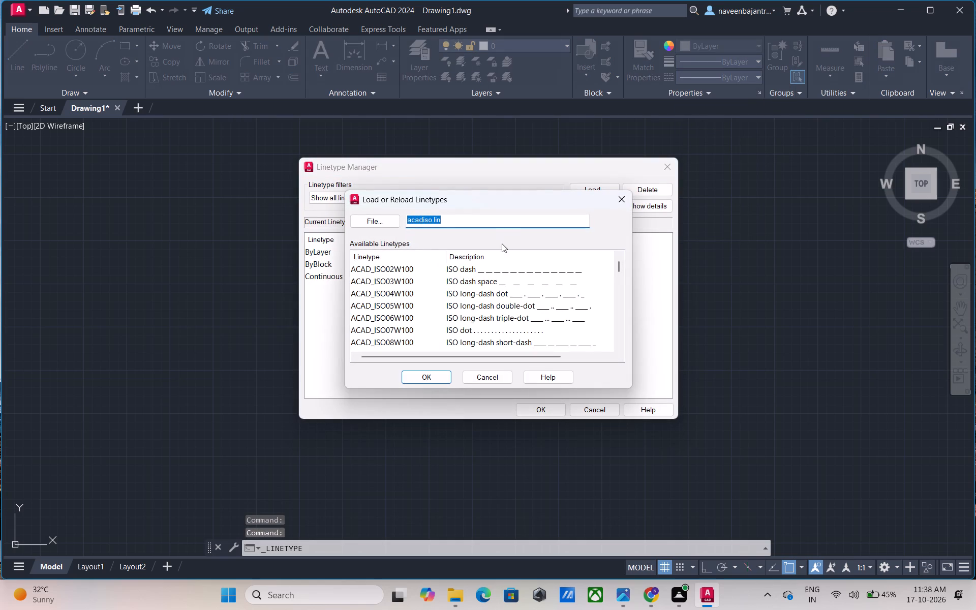
scroll(500, 283, "down", 1)
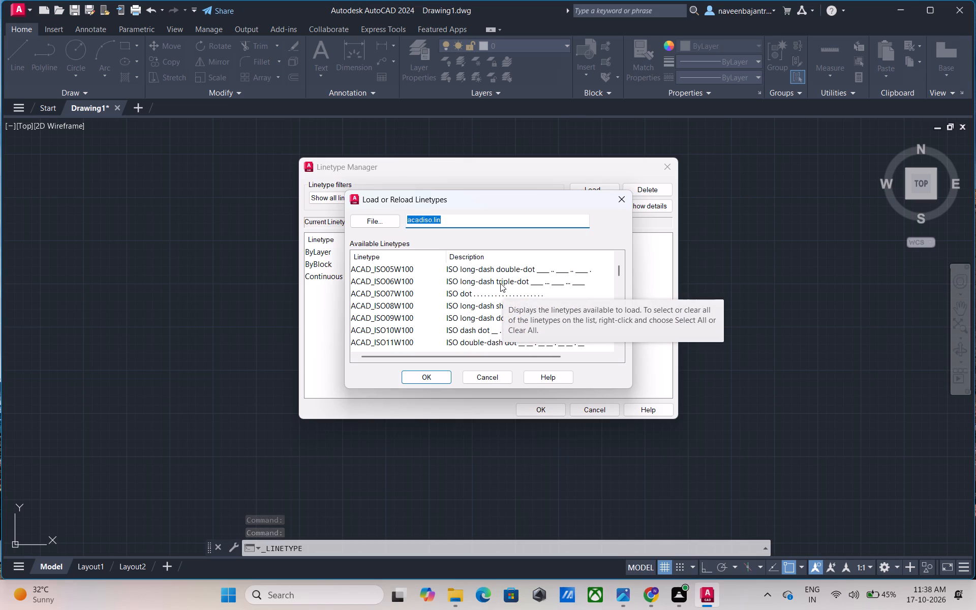
scroll(500, 283, "down", 1)
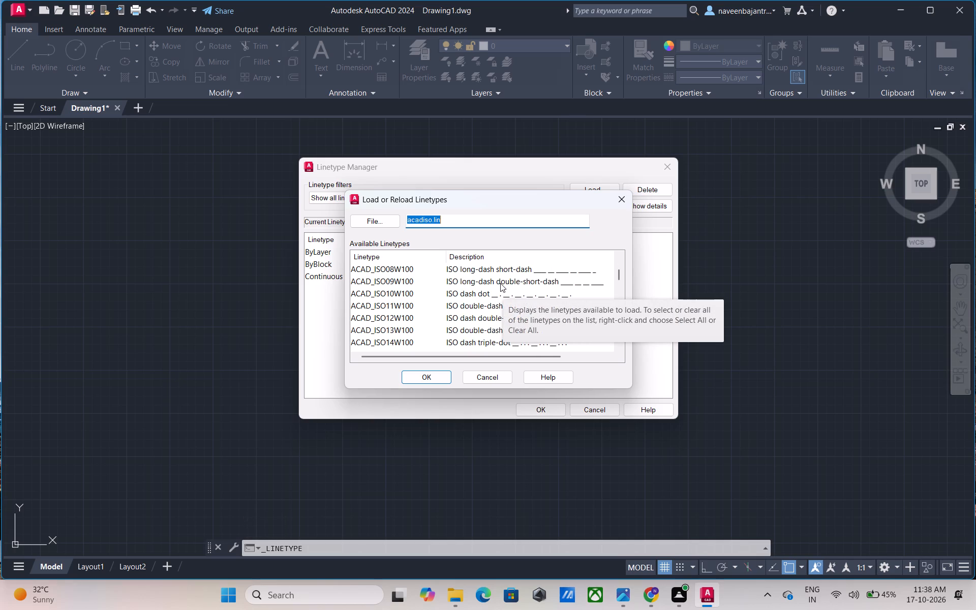
scroll(500, 283, "down", 1)
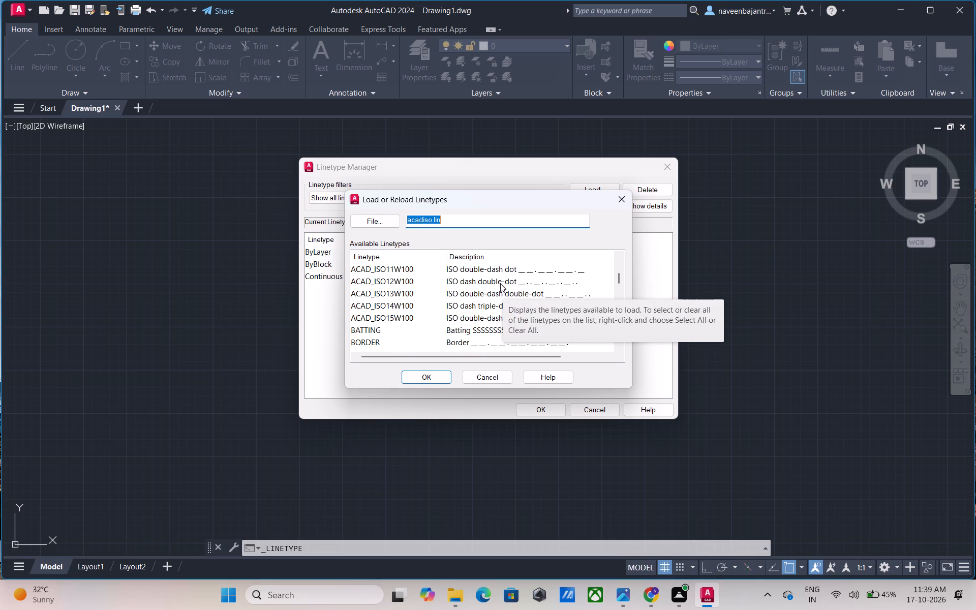
scroll(500, 283, "down", 2)
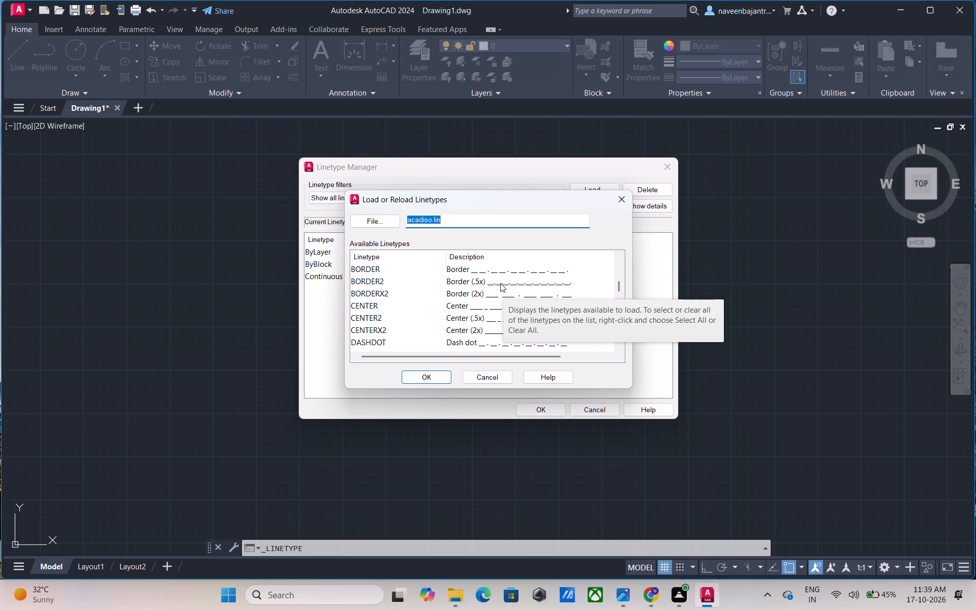
scroll(500, 283, "down", 1)
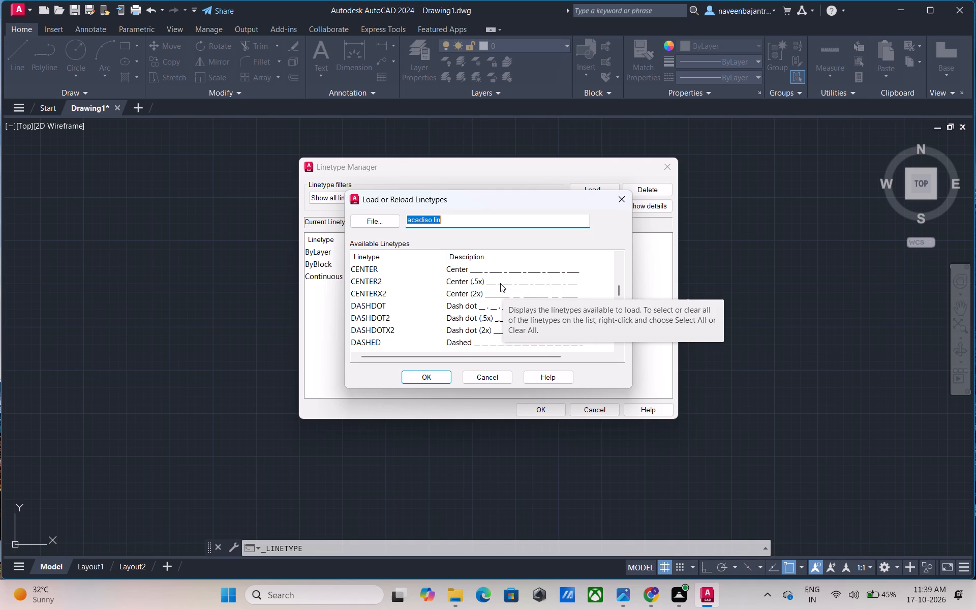
scroll(500, 283, "down", 1)
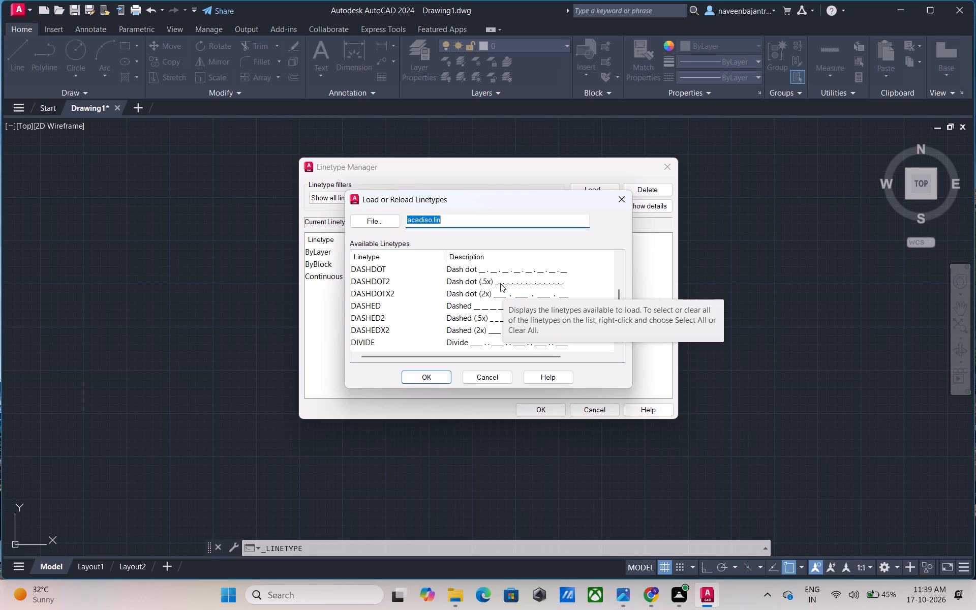
scroll(500, 283, "down", 1)
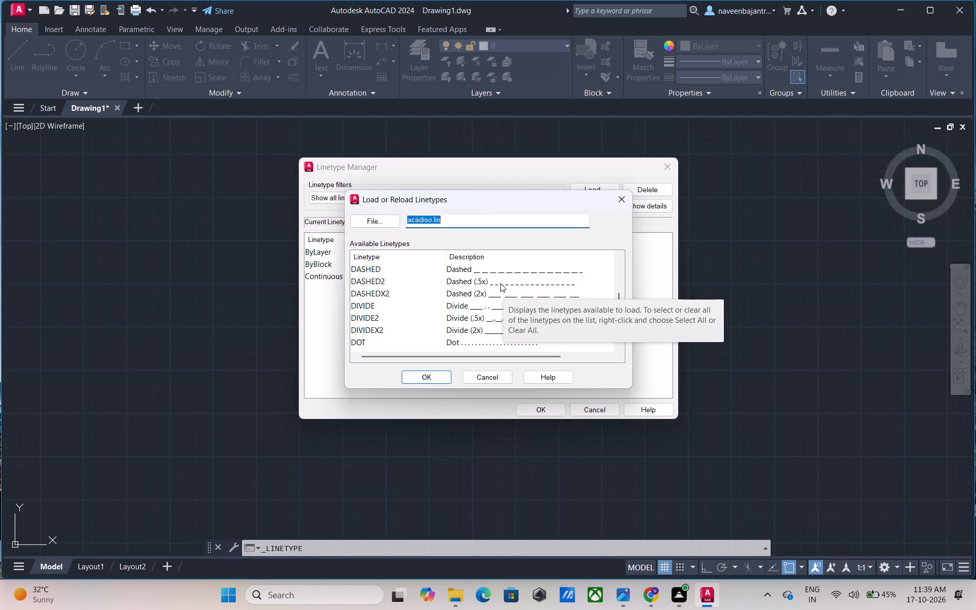
scroll(500, 283, "down", 1)
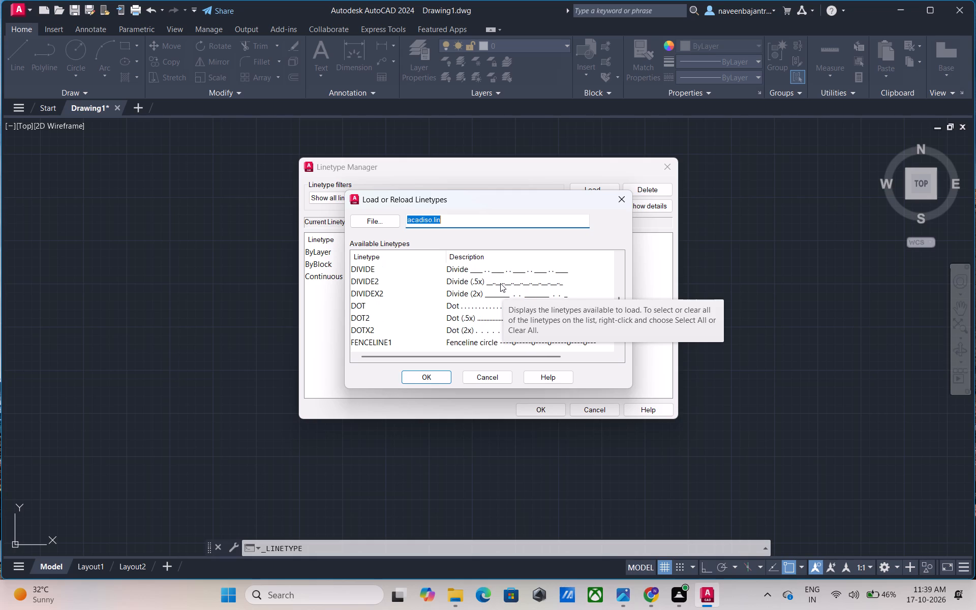
scroll(500, 283, "down", 1)
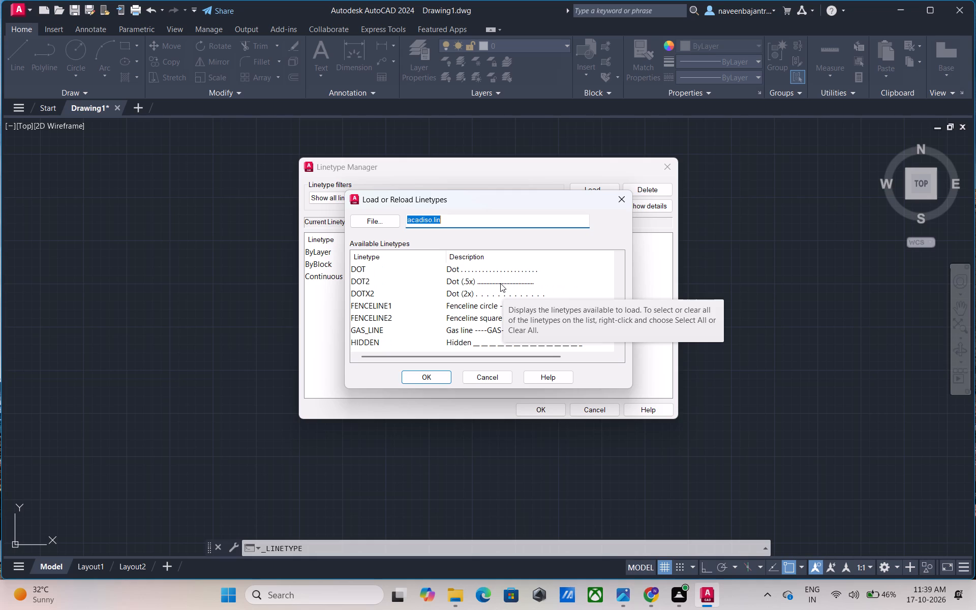
Examine the remaining acadiso.lin linetypes from FENCELINE1 through ZIGZAG, and leave the Linetype Manager without loading any.
scroll(500, 283, "down", 1)
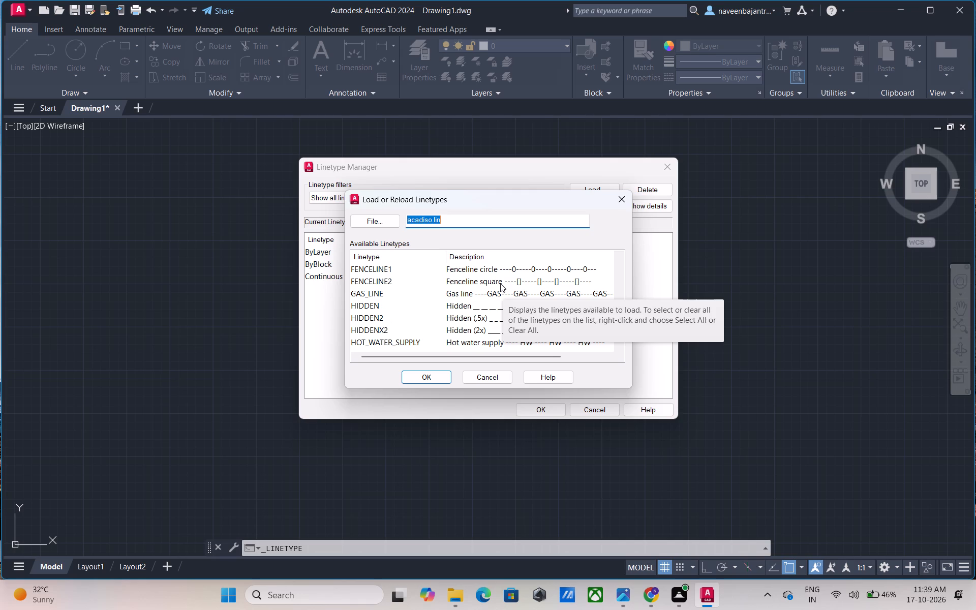
scroll(500, 283, "down", 1)
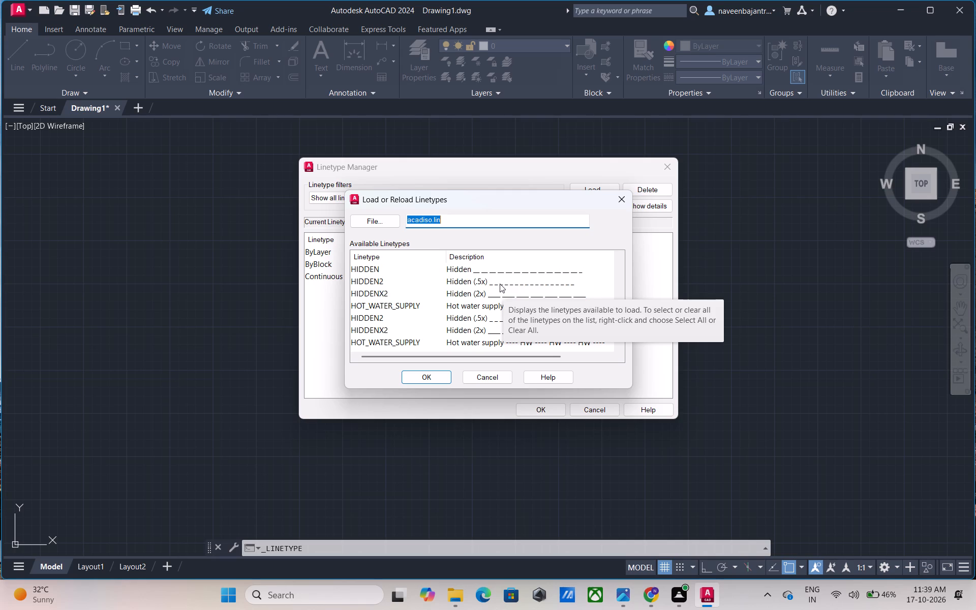
scroll(502, 284, "down", 1)
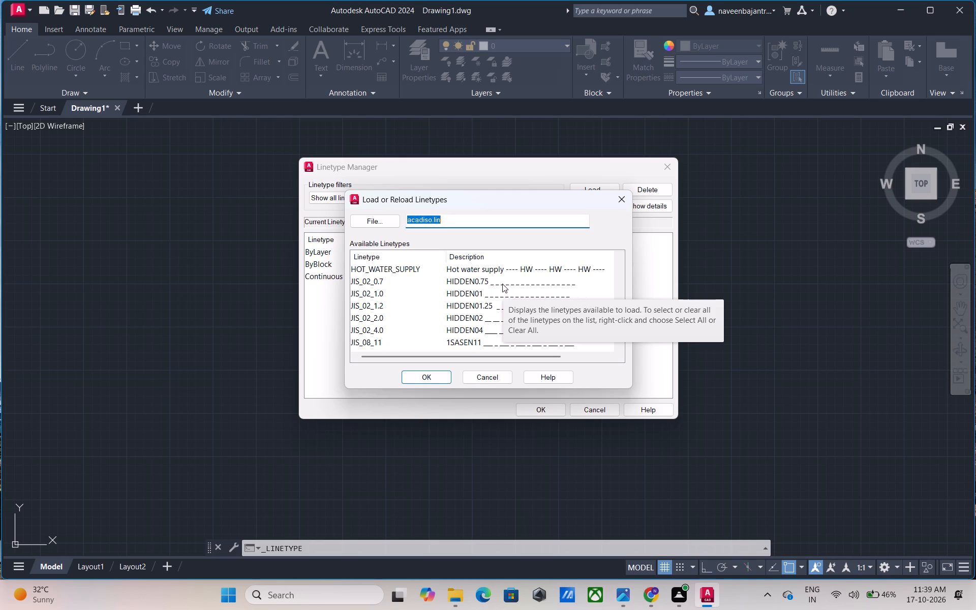
scroll(502, 284, "down", 2)
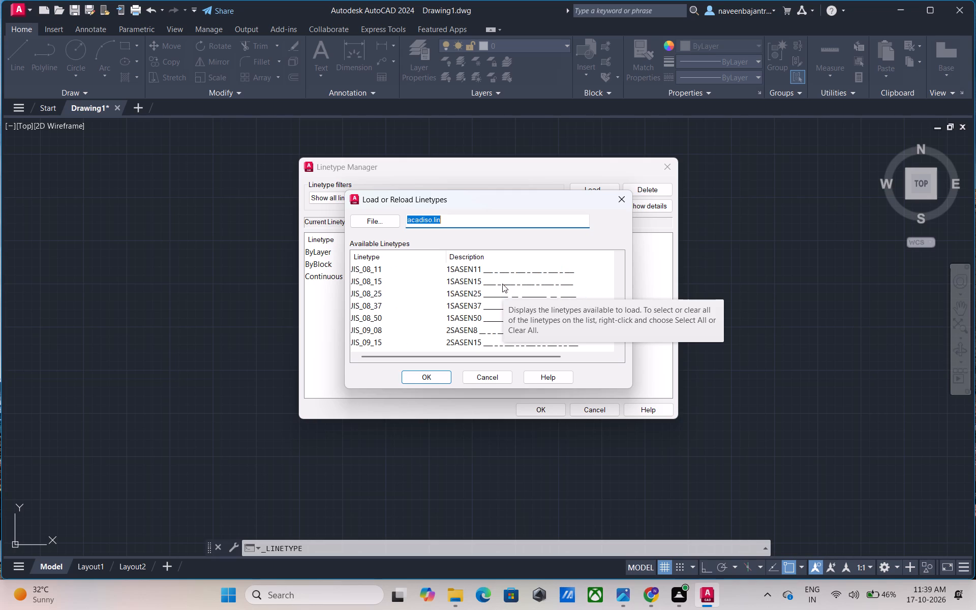
scroll(502, 284, "down", 1)
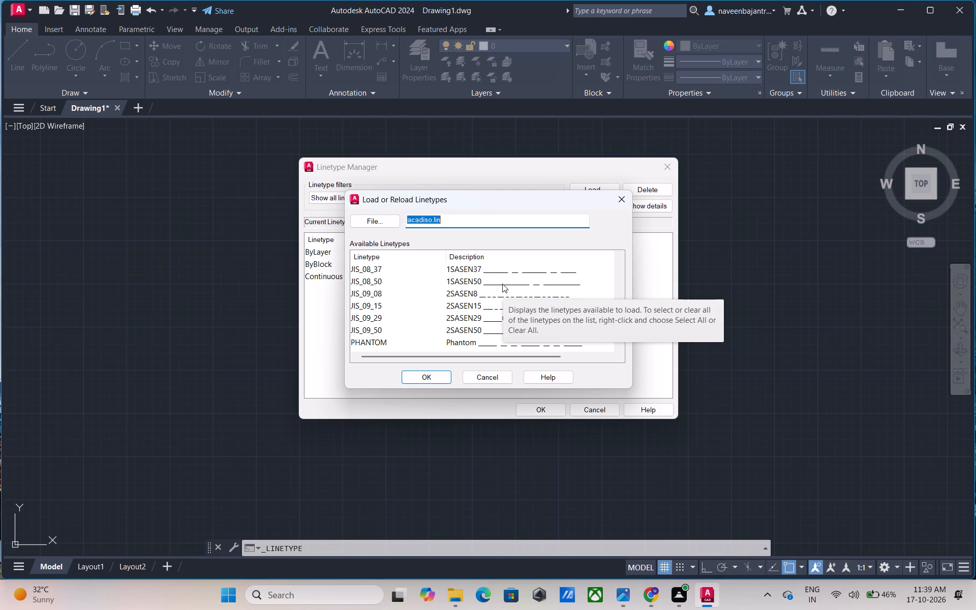
scroll(502, 284, "down", 2)
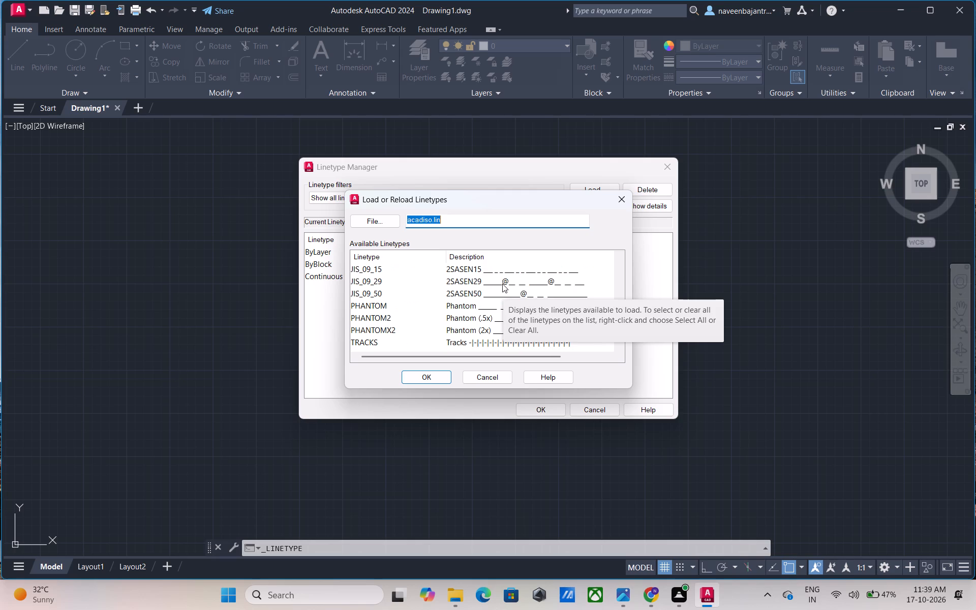
scroll(502, 284, "down", 2)
left_click(495, 374)
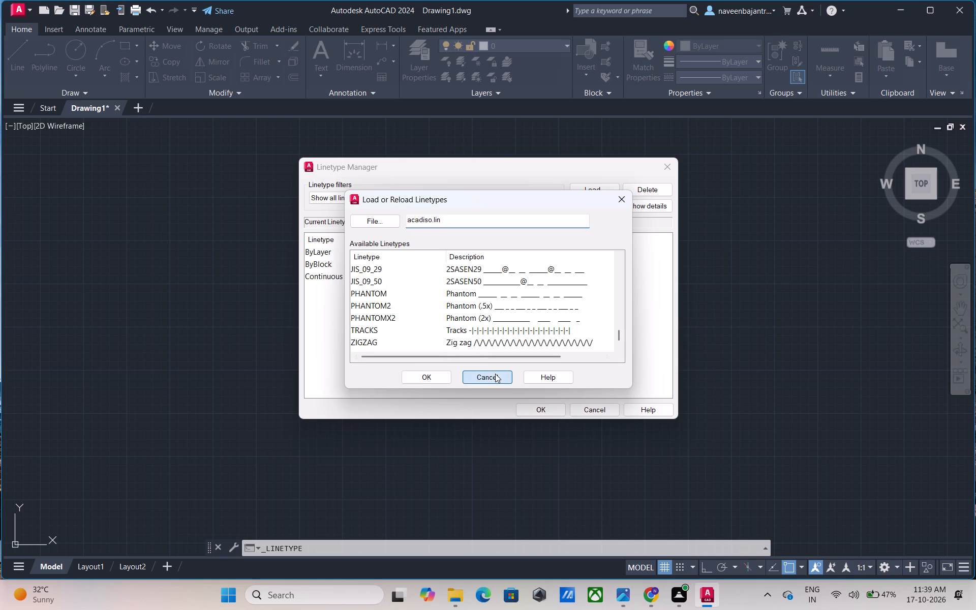
left_click(574, 410)
key("Escape")
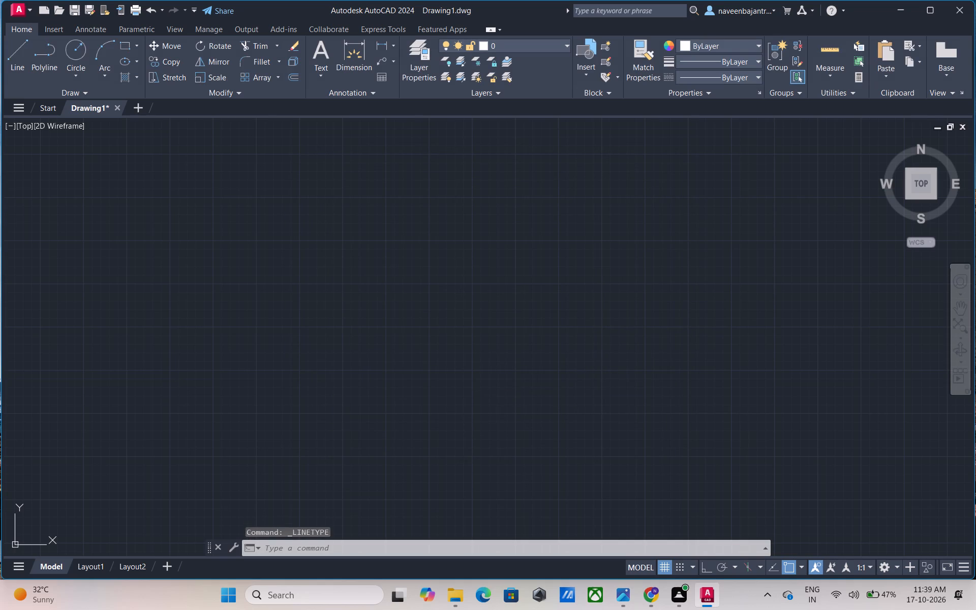
With Ortho on, draw a horizontal line 40'4" long, running rightward from a start point at about 166'-8", 208'-2".
type("l")
key("space")
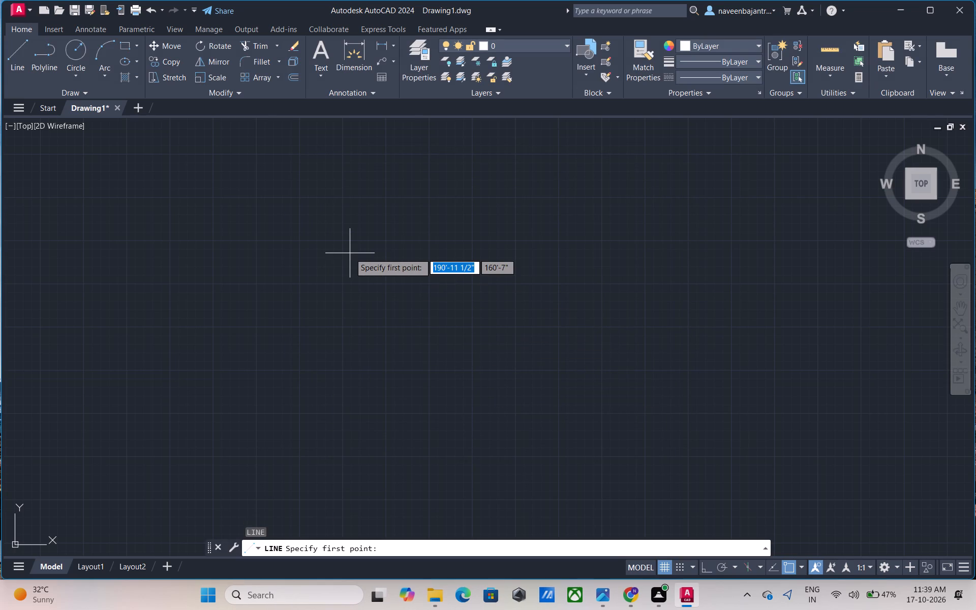
key("F8")
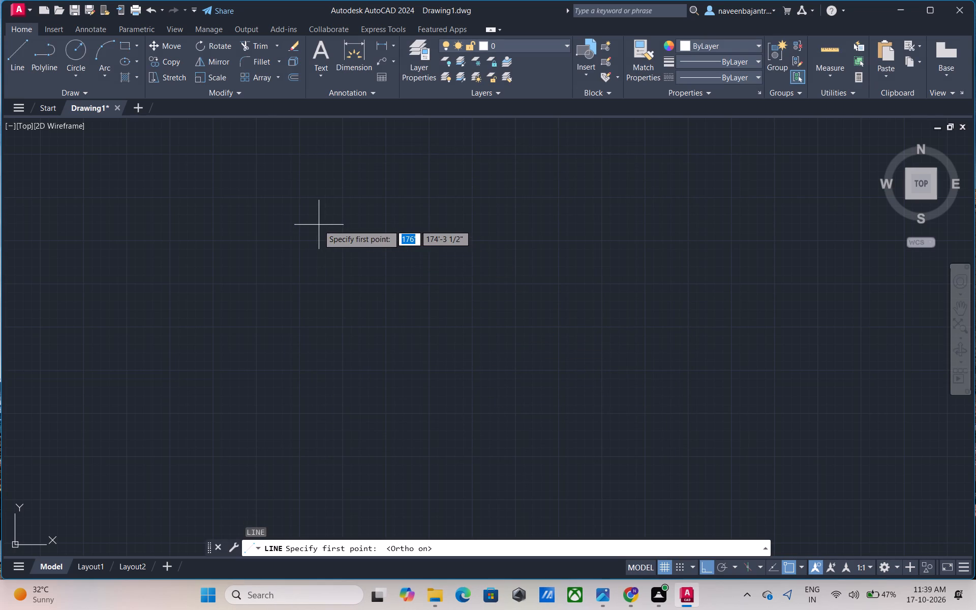
scroll(302, 221, "down", 2)
scroll(302, 220, "up", 2)
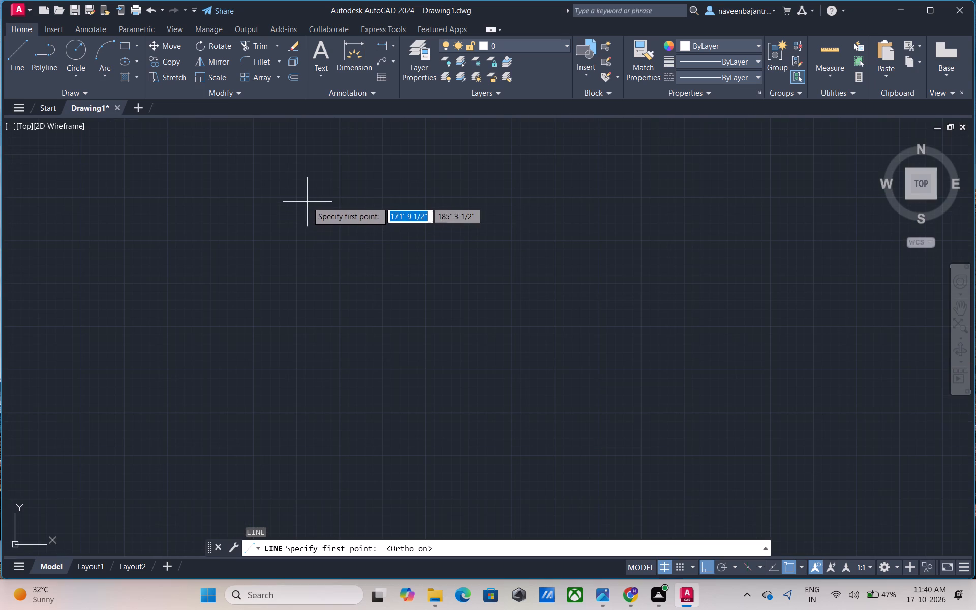
middle_click_drag(308, 199, 282, 244)
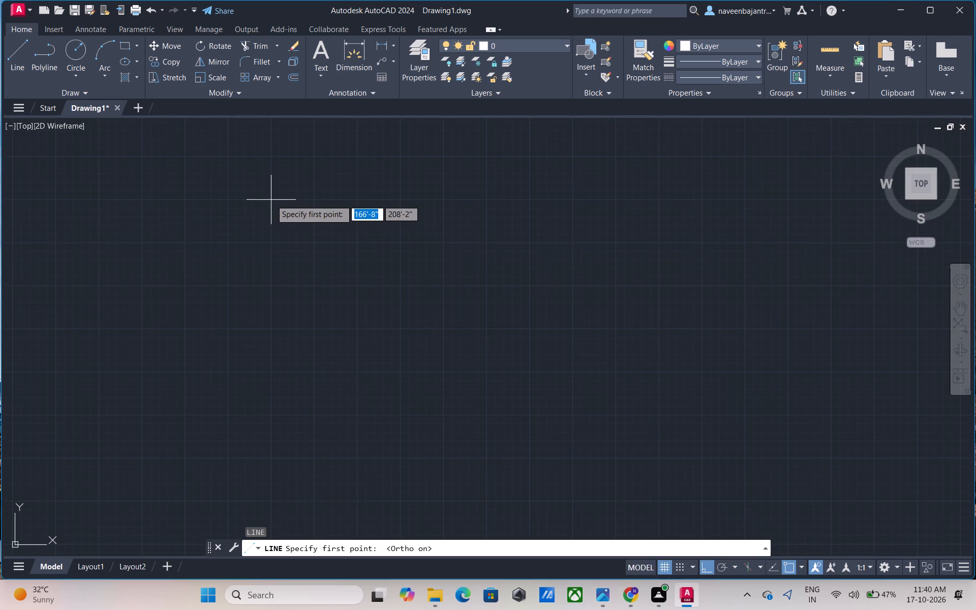
left_click(271, 200)
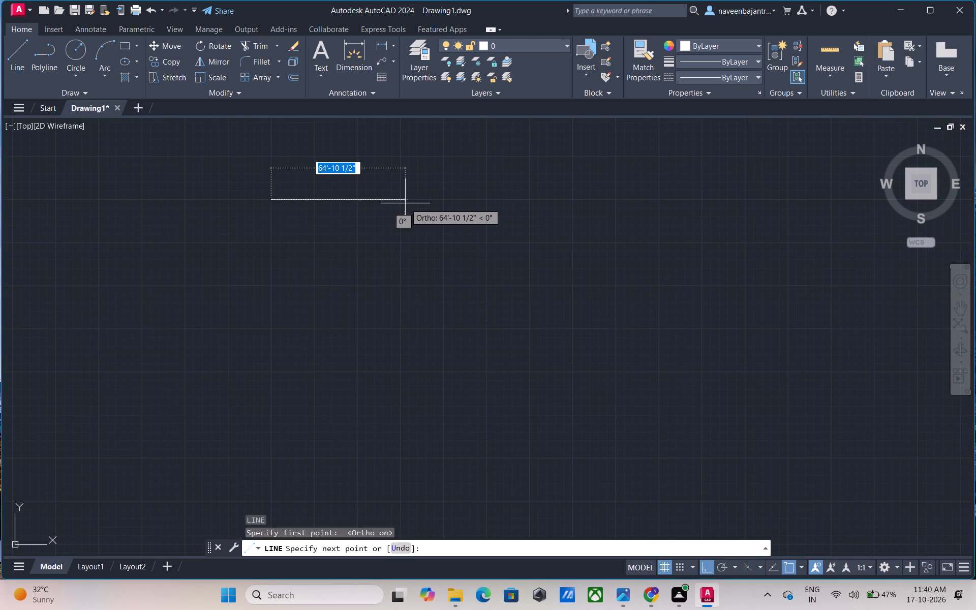
key("4")
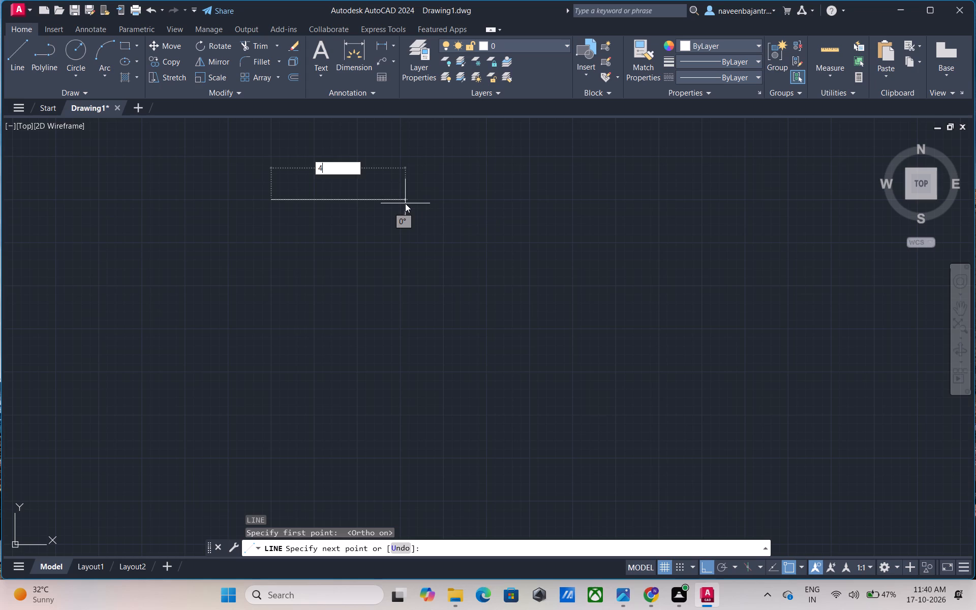
key("0")
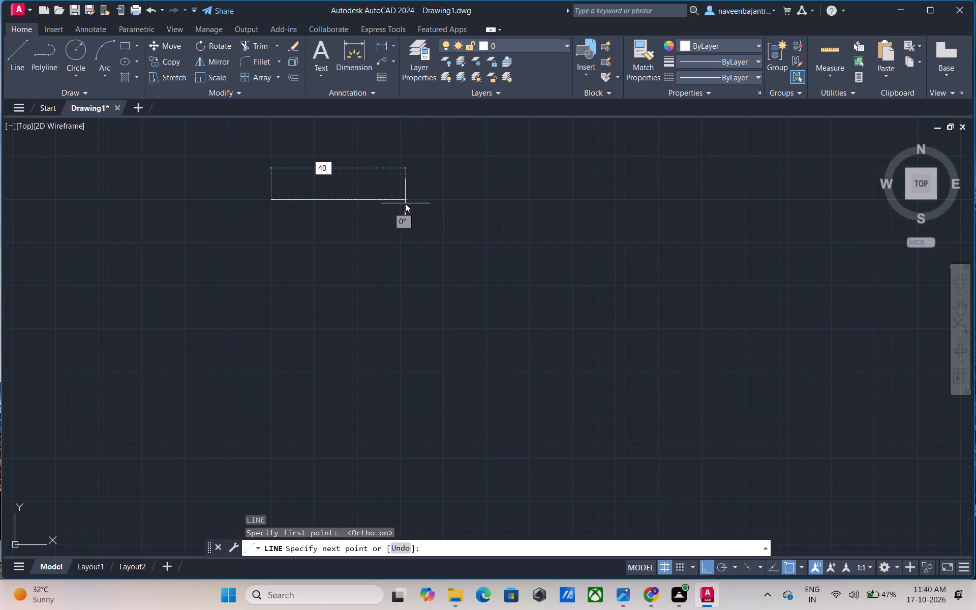
key("apostrophe")
key("4")
key("shift+quotedbl")
key("Return")
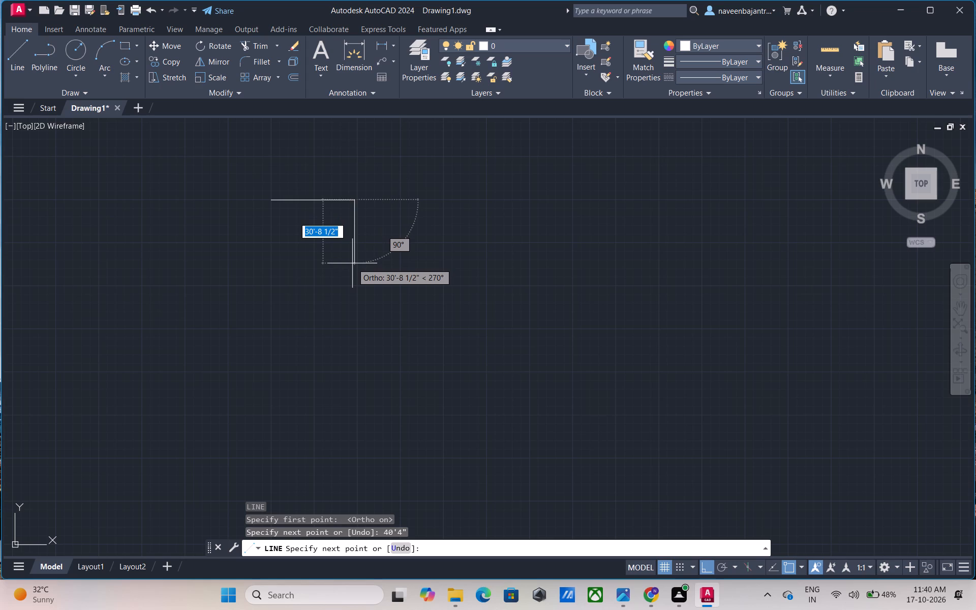
Continue the line vertically downward 35'4" from the right end of the horizontal segment.
key("3")
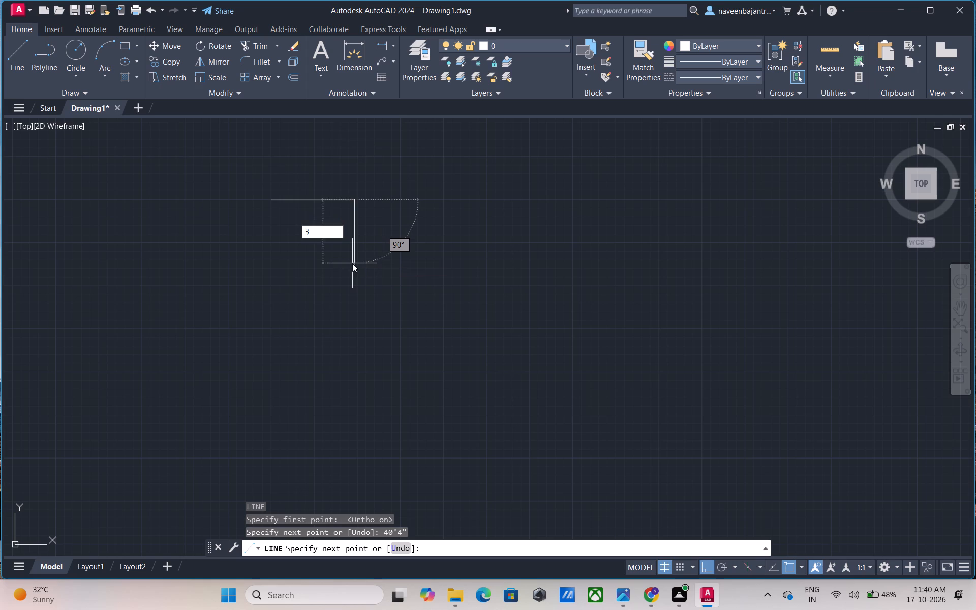
key("5")
key("apostrophe")
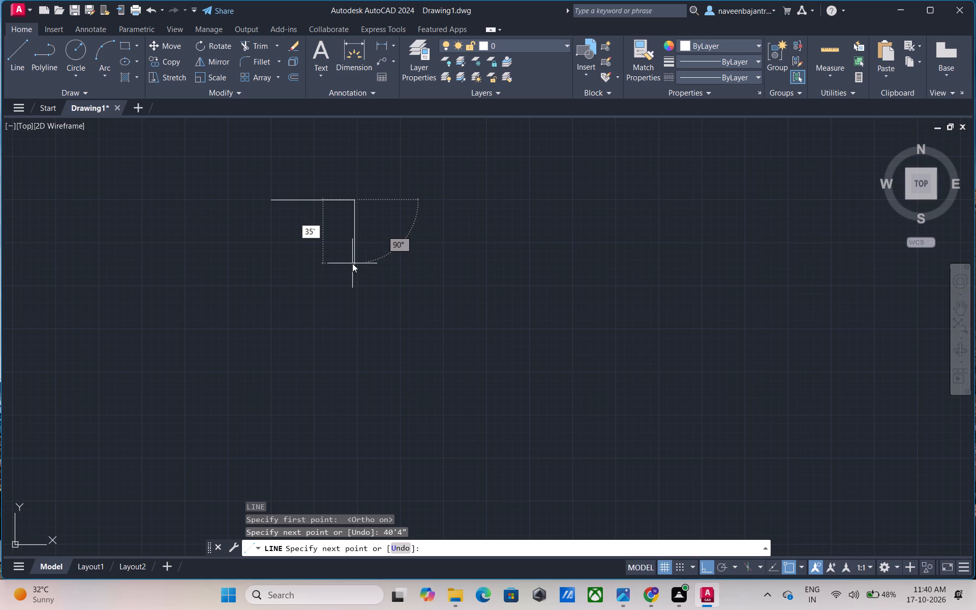
key("4")
key("shift+quotedbl")
key("Return")
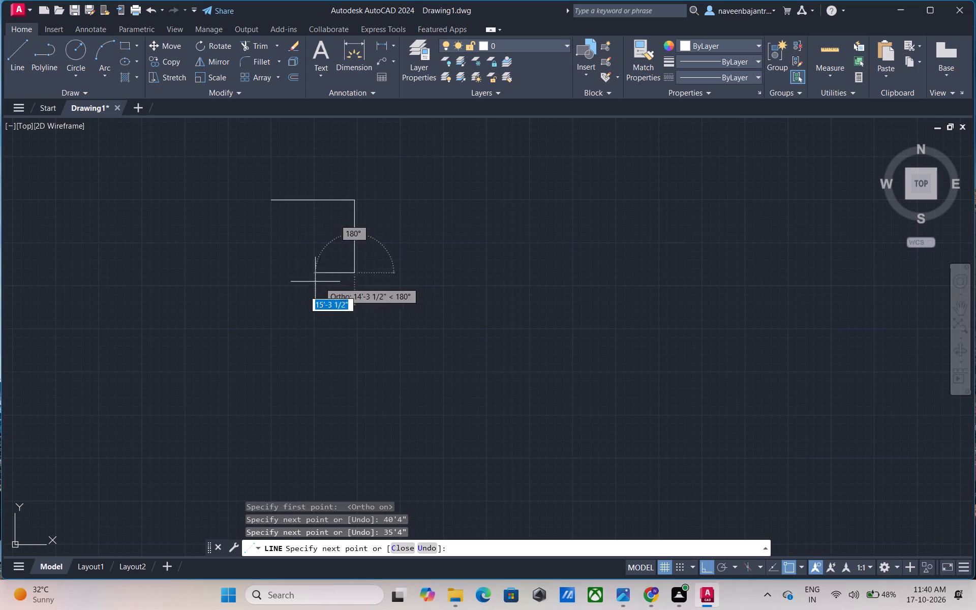
Complete the rectangular outline with a 40'4" bottom side drawn leftward and a closing left side back to the start point.
type("40")
type("'4")
key("shift+quotedbl")
key("Return")
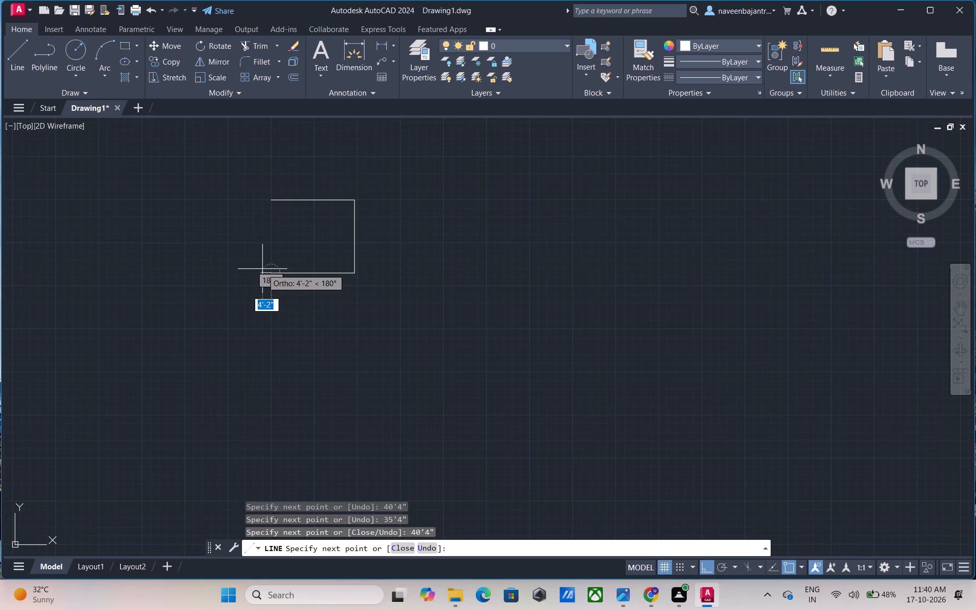
left_click(269, 201)
key("Escape")
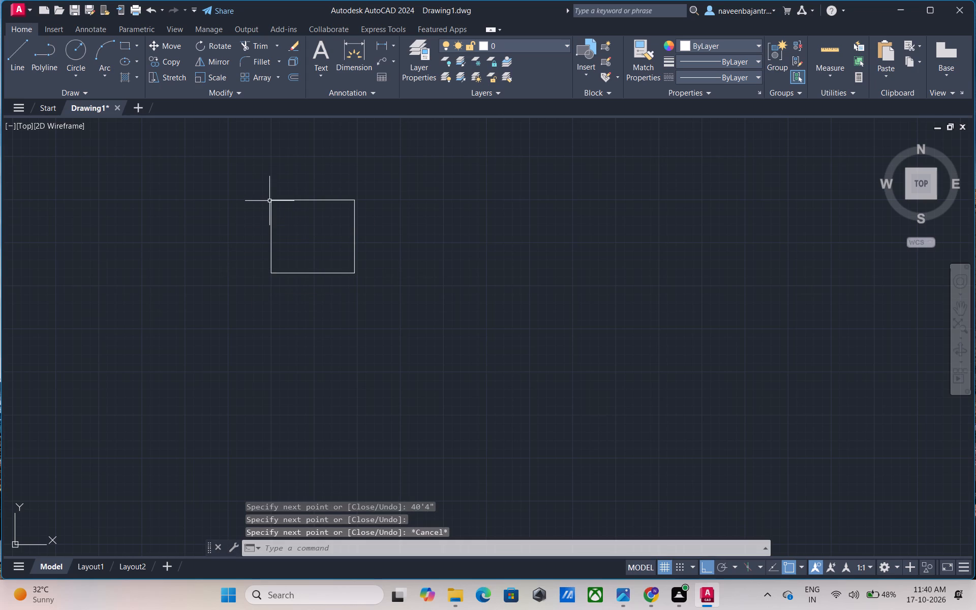
Offset all four sides of the rectangular outline 9" inward to form the outer wall thickness.
scroll(274, 194, "up", 2)
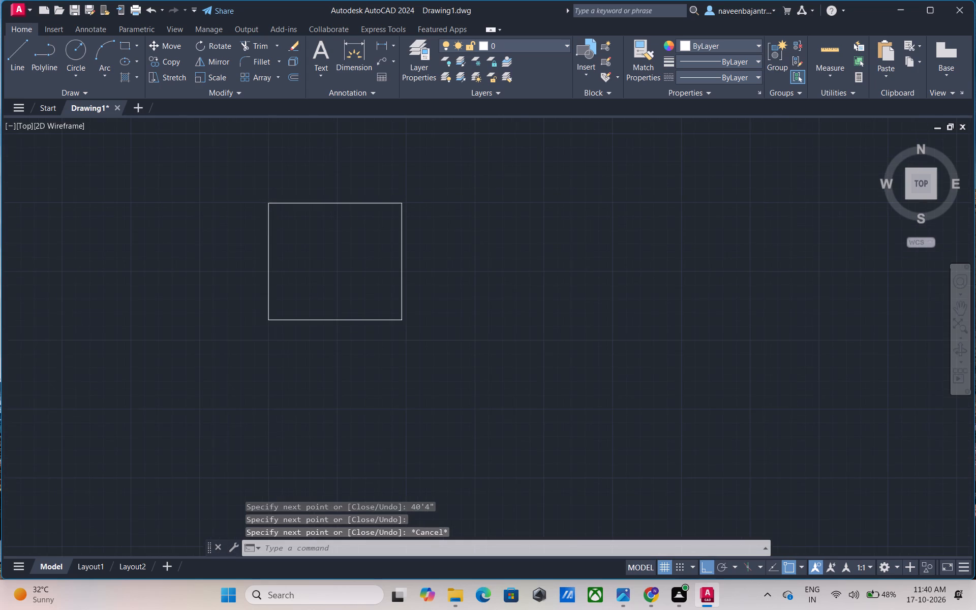
middle_click_drag(294, 240, 289, 266)
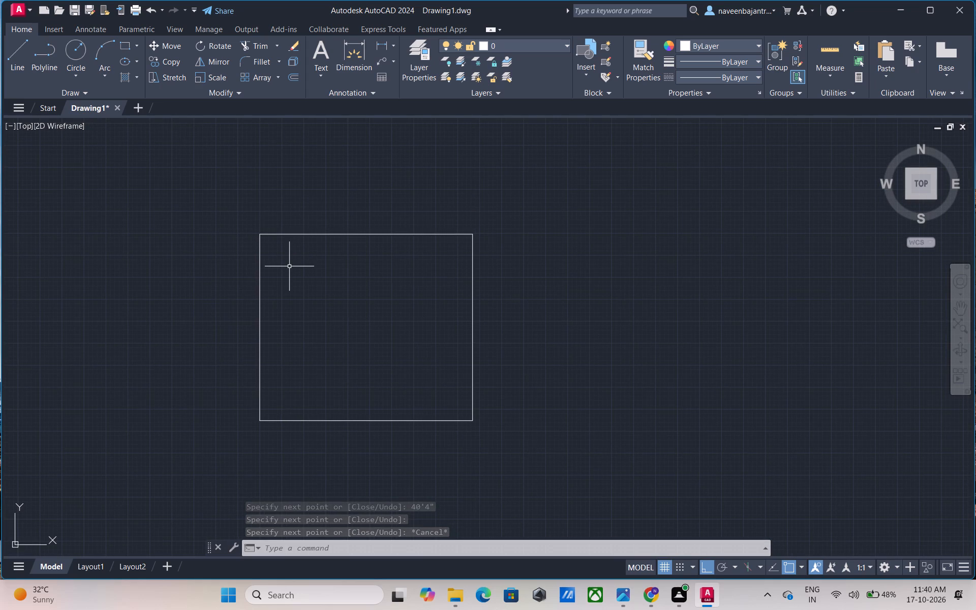
key("Escape")
key("Escape")
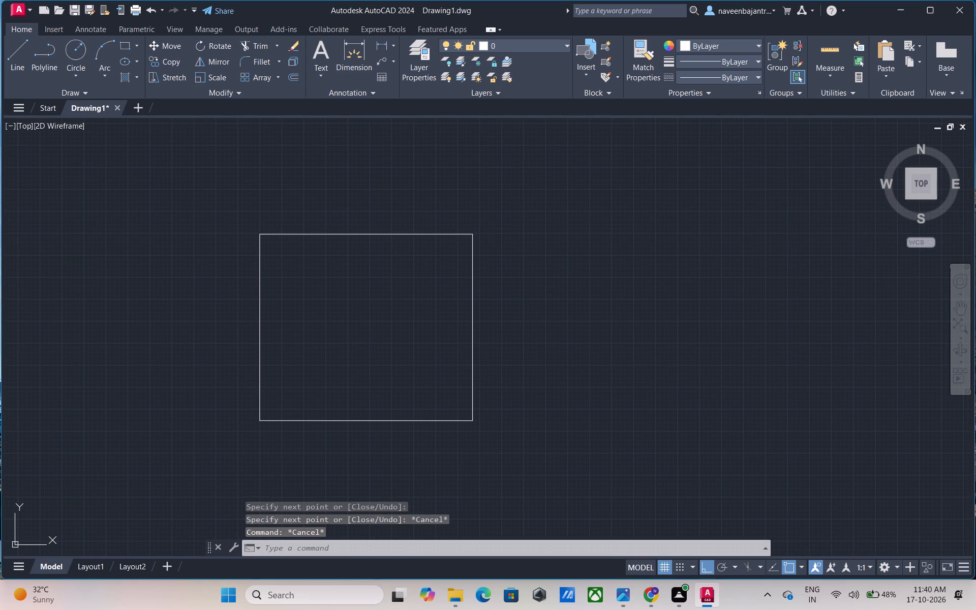
type("o 9")
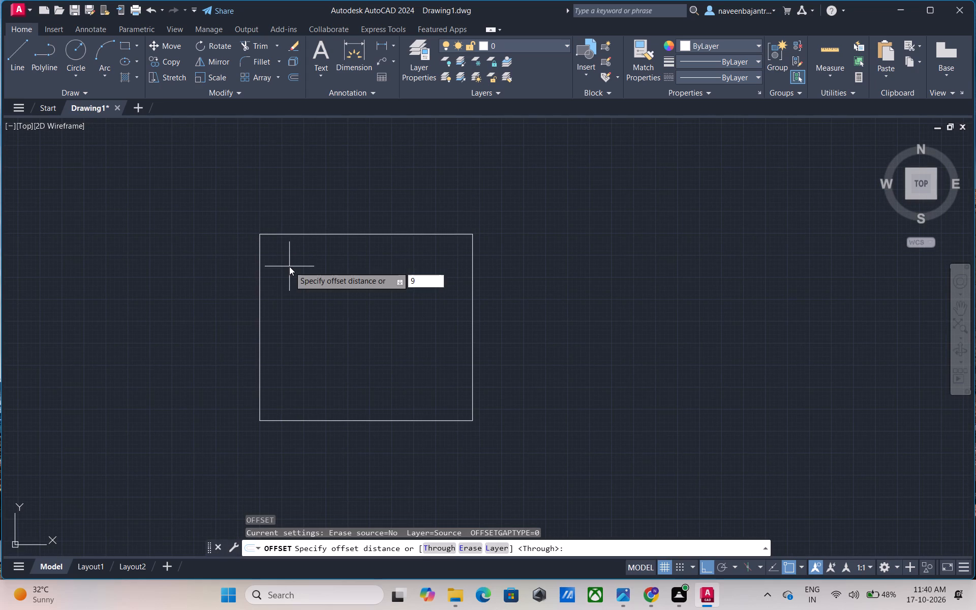
key("shift+quotedbl")
key("Return")
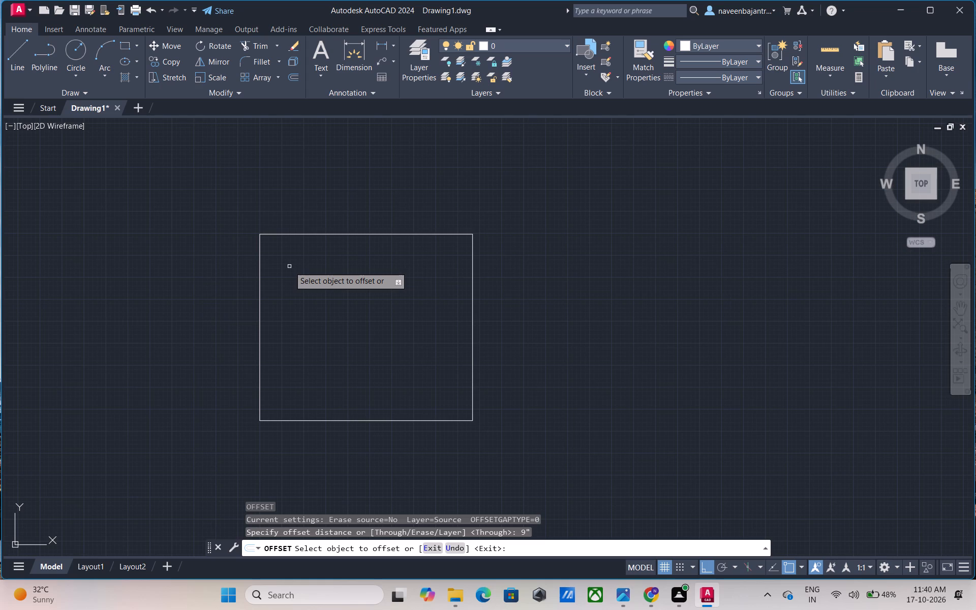
left_click(260, 315)
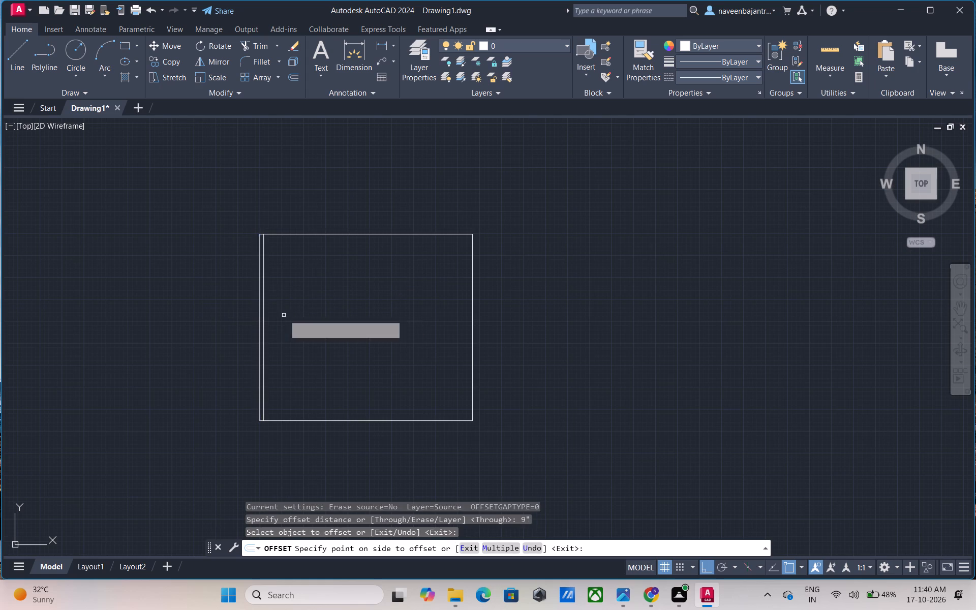
left_click(284, 315)
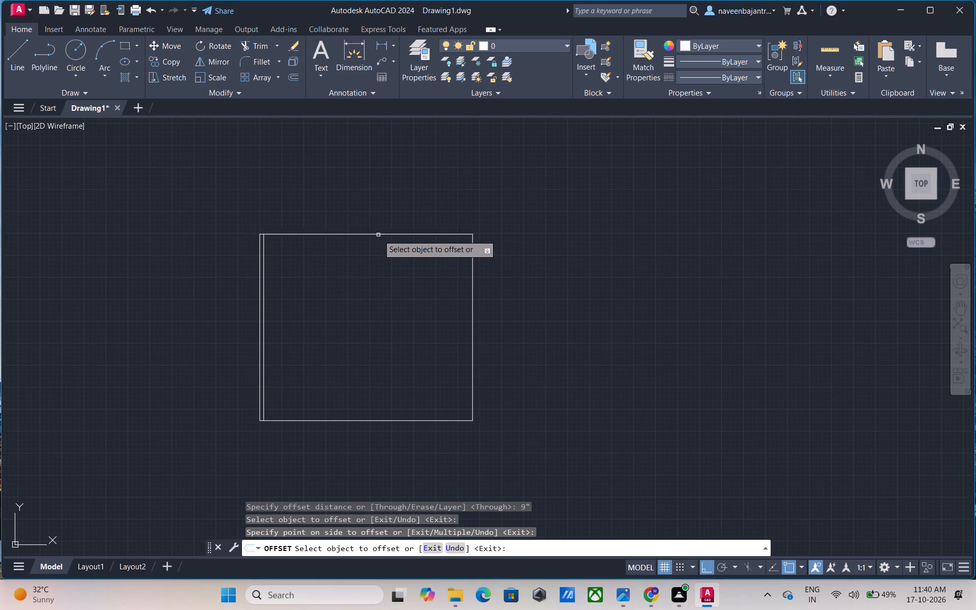
left_click(378, 235)
left_click(379, 259)
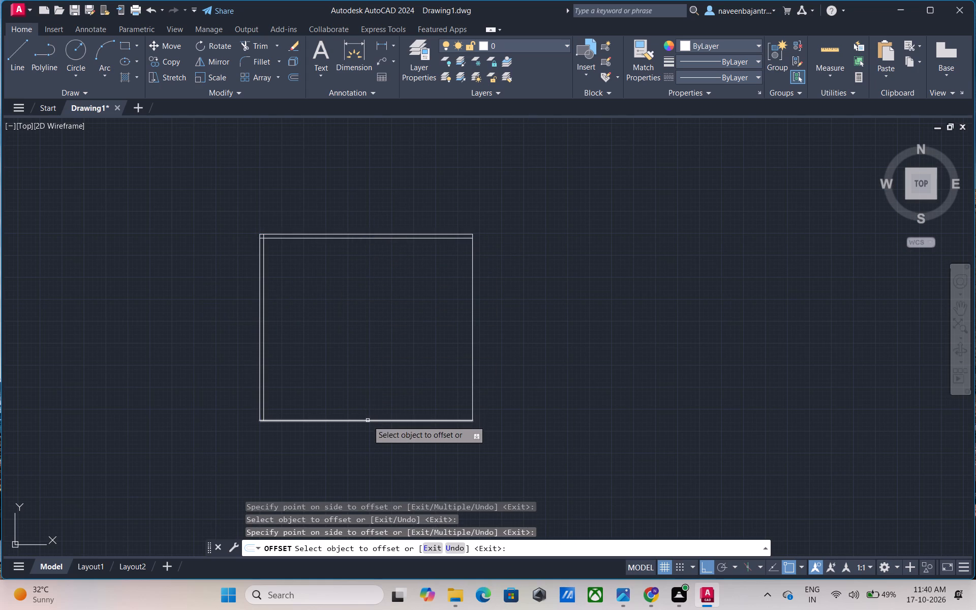
left_click(368, 420)
left_click(371, 396)
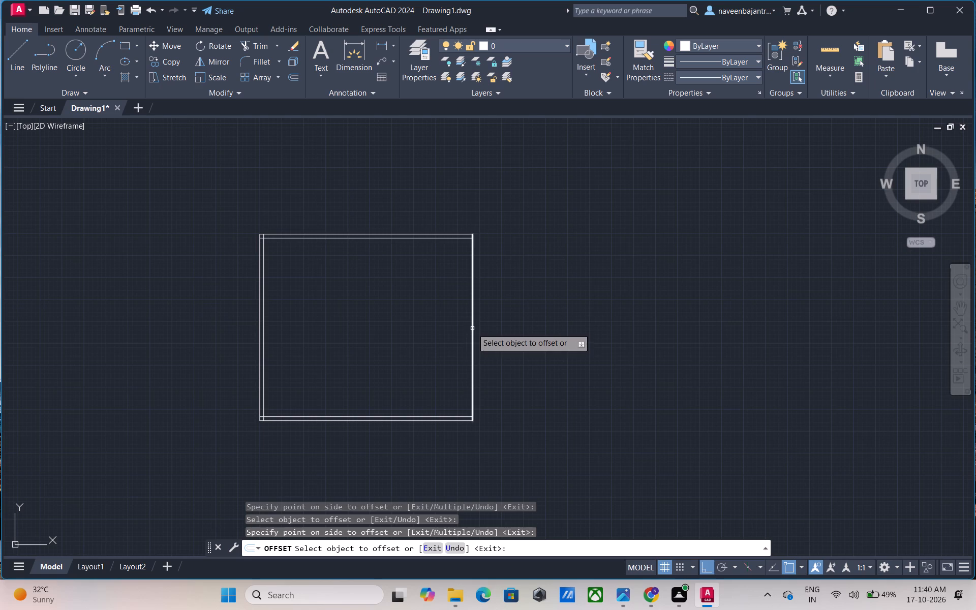
left_click(472, 328)
left_click(449, 335)
key("Escape")
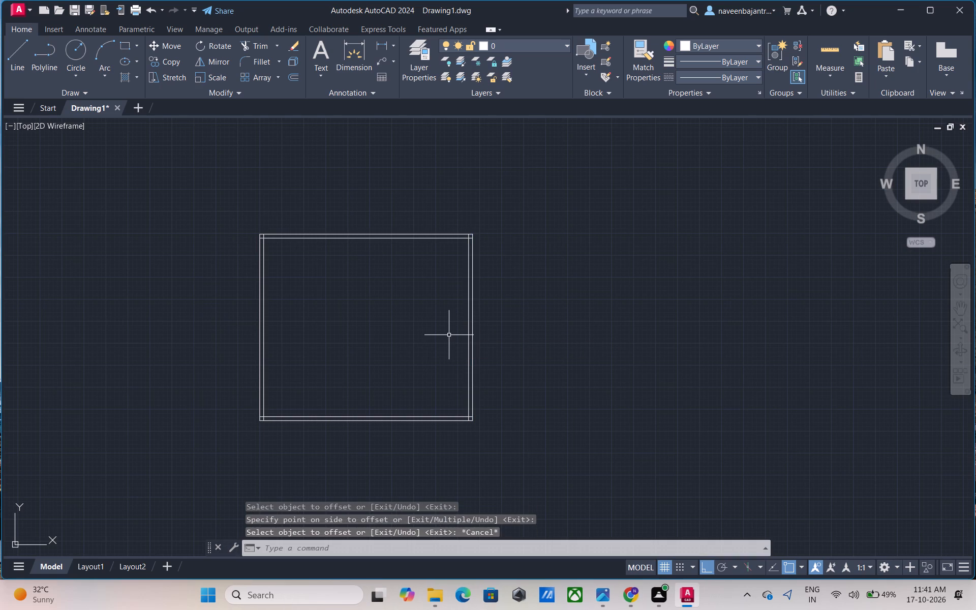
Trim the overlapping inner wall line ends at the outline's two upper corners.
type("tr")
key("space")
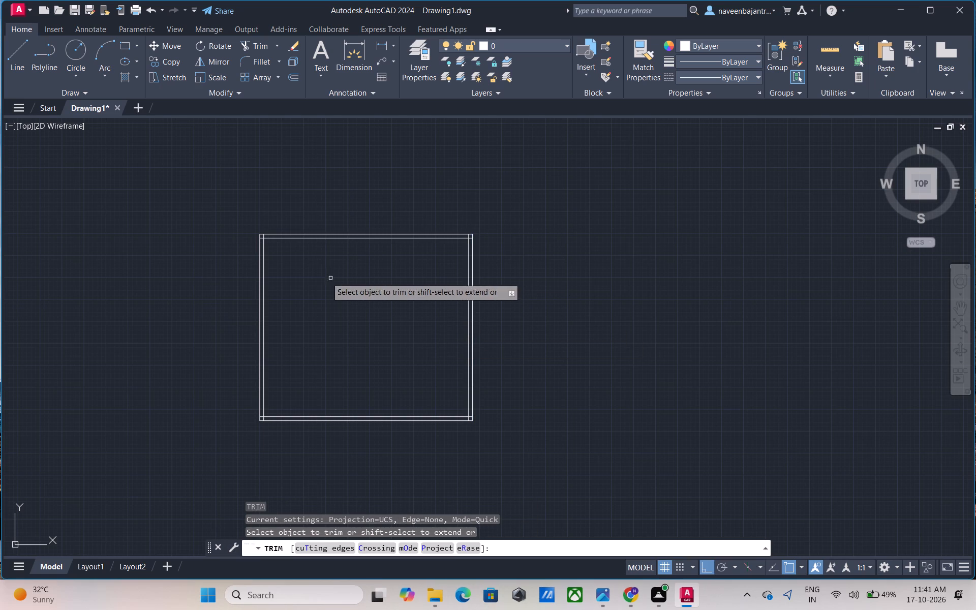
scroll(254, 241, "up", 4)
left_click(295, 217)
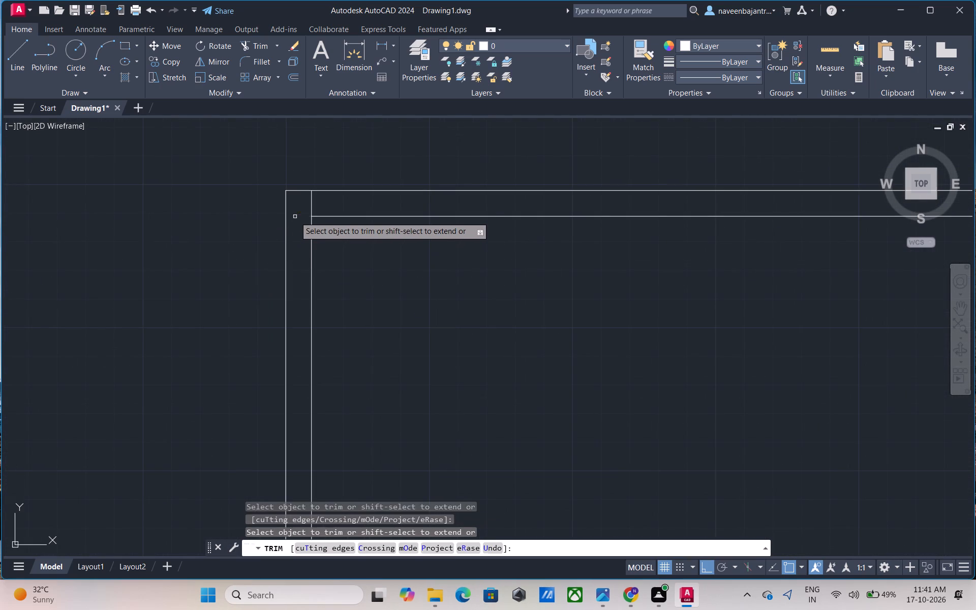
left_click(312, 204)
scroll(312, 204, "down", 5)
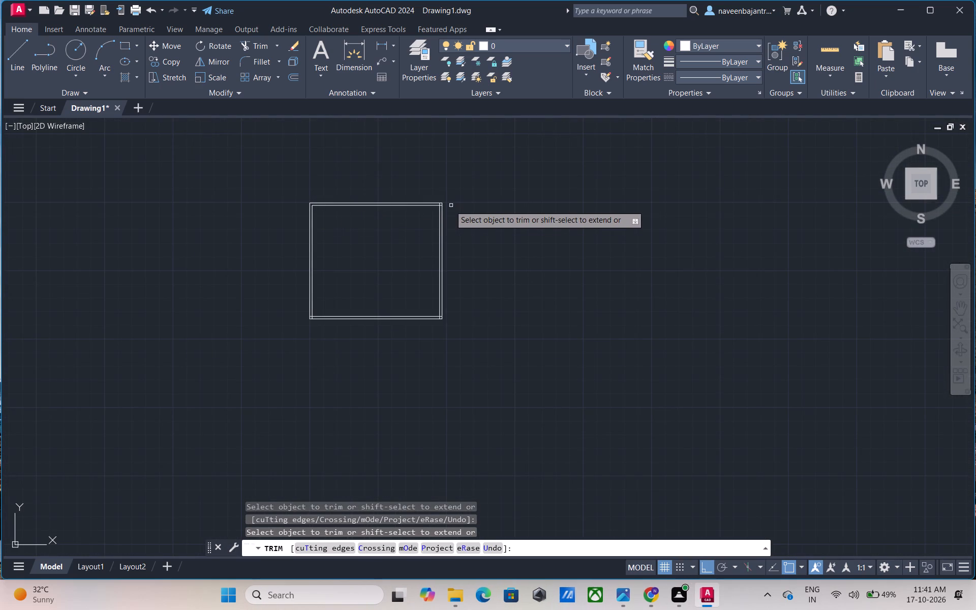
scroll(445, 204, "up", 5)
left_click(403, 216)
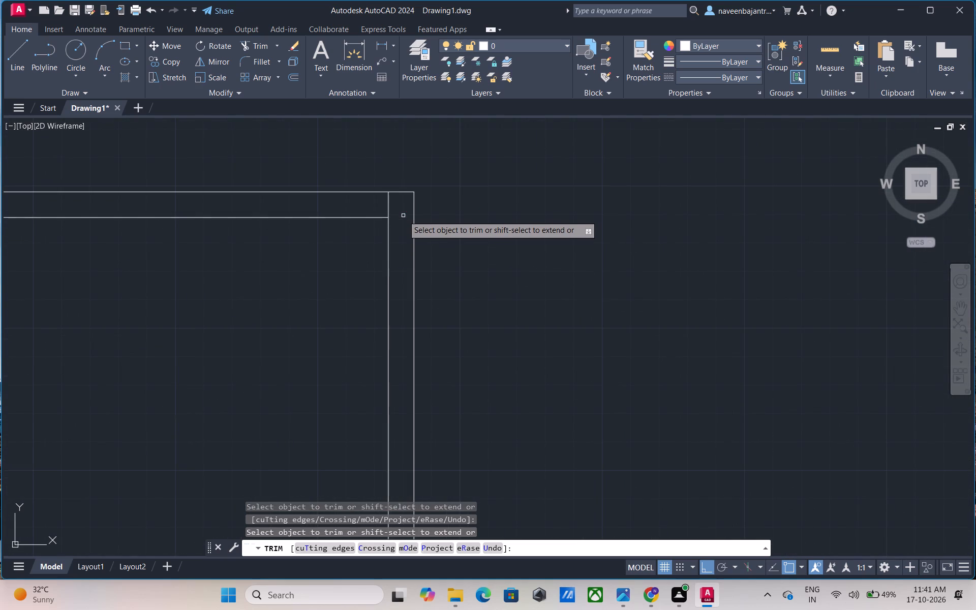
left_click(390, 206)
Trim the overlapping inner wall line ends at the outline's two lower corners.
scroll(390, 206, "down", 5)
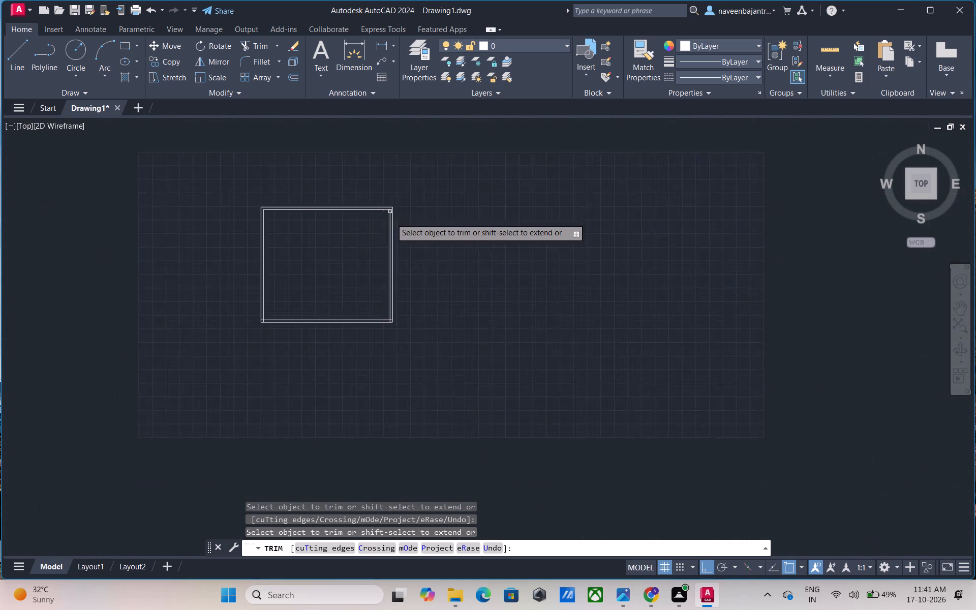
scroll(391, 325, "up", 5)
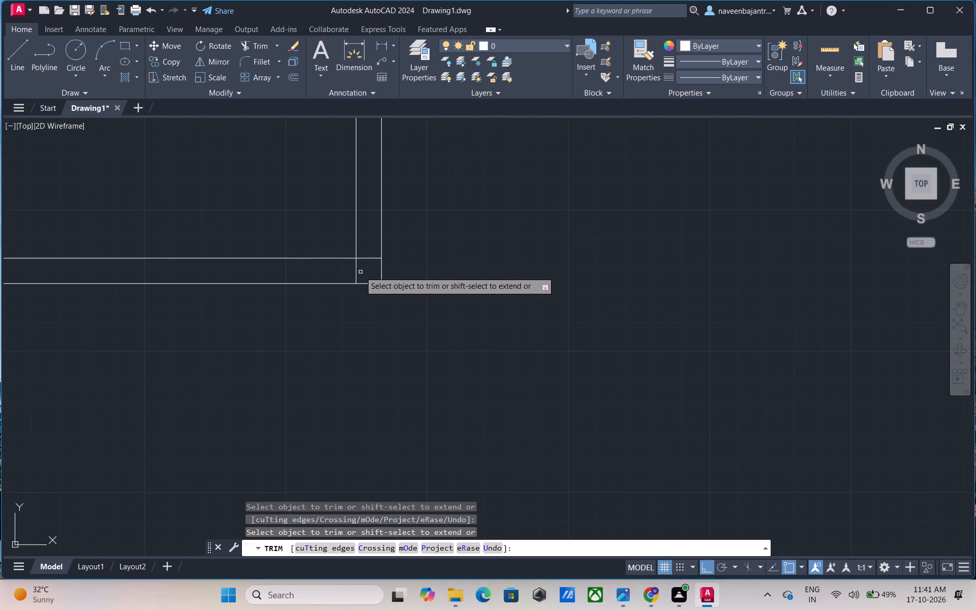
left_click(357, 268)
left_click(367, 259)
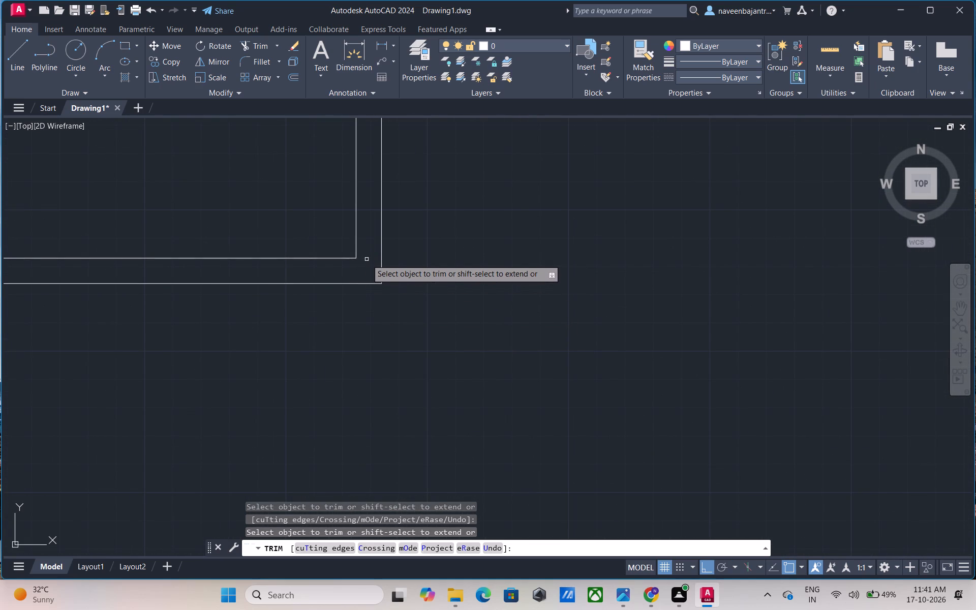
scroll(367, 259, "down", 5)
scroll(240, 261, "up", 5)
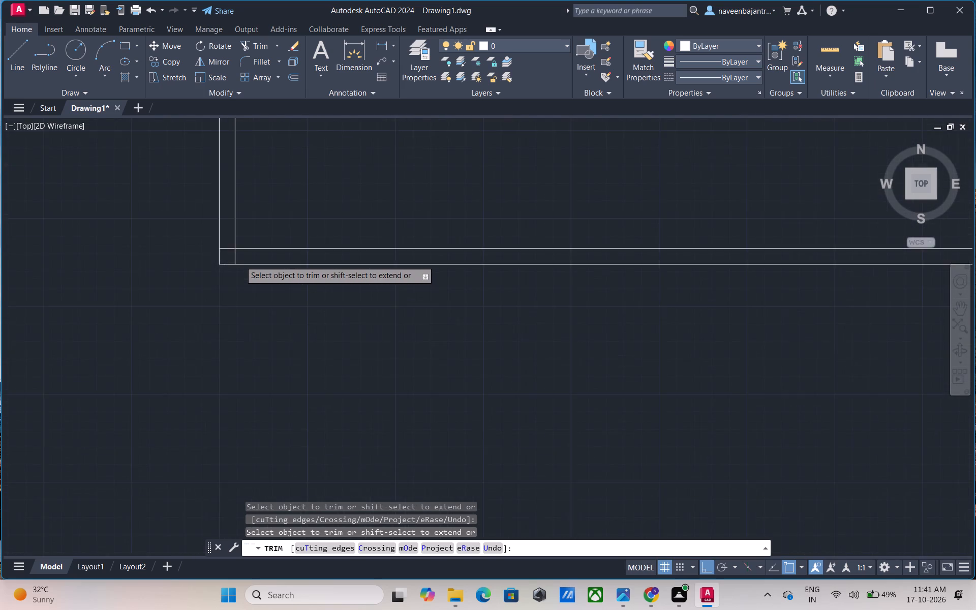
left_click(232, 257)
left_click(225, 242)
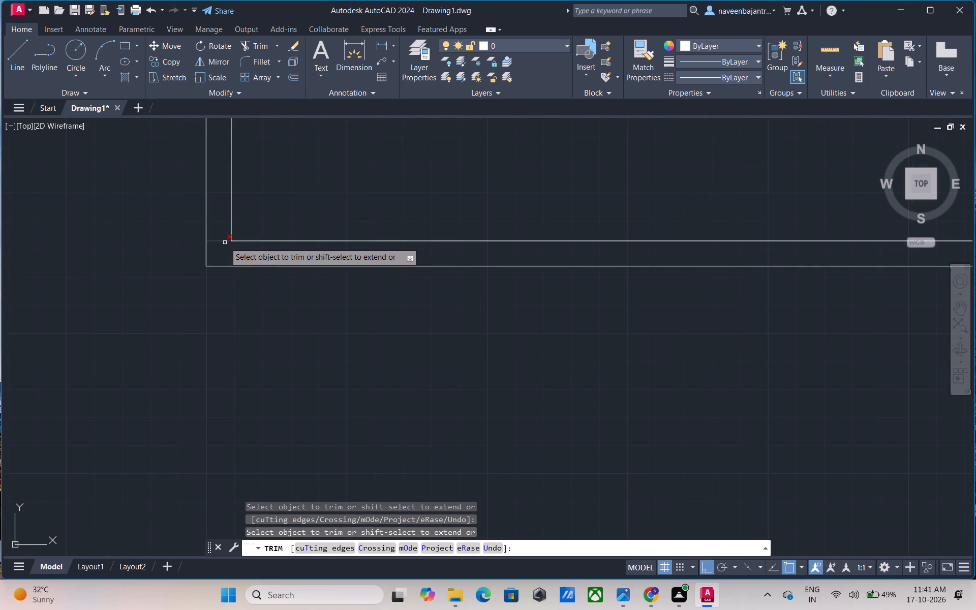
scroll(225, 242, "down", 4)
middle_click_drag(268, 213, 334, 344)
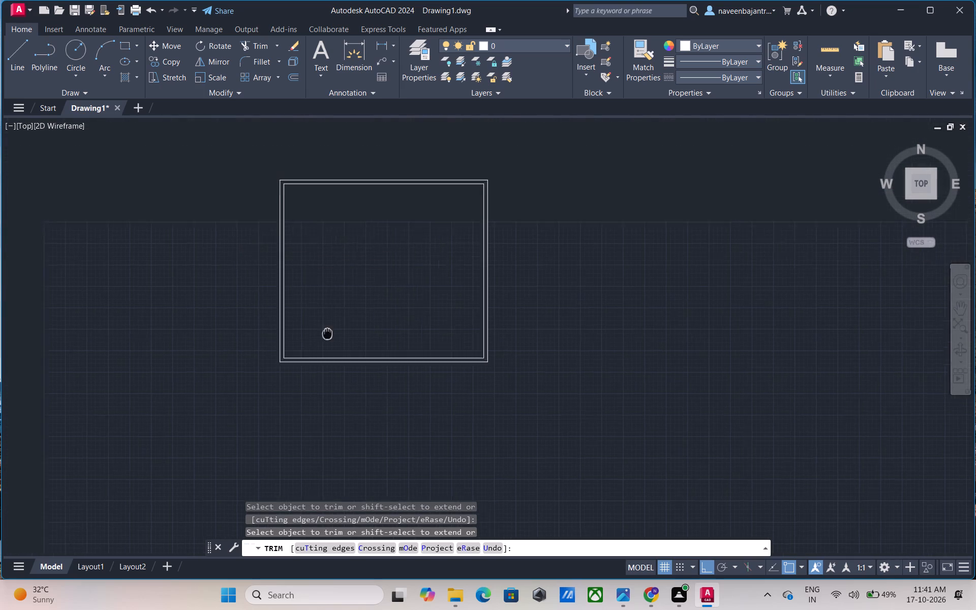
middle_click_drag(334, 344, 344, 377)
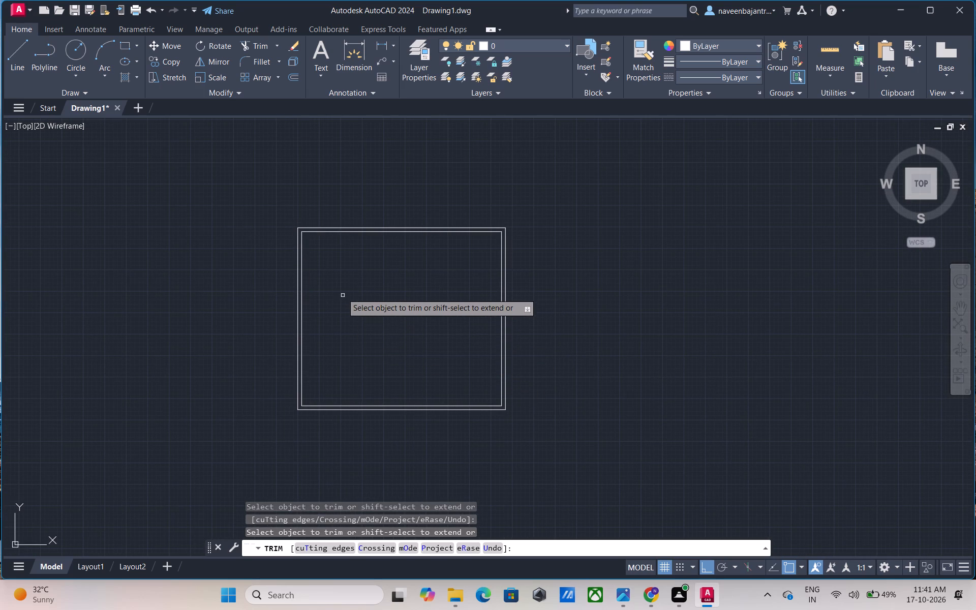
scroll(340, 258, "up", 2)
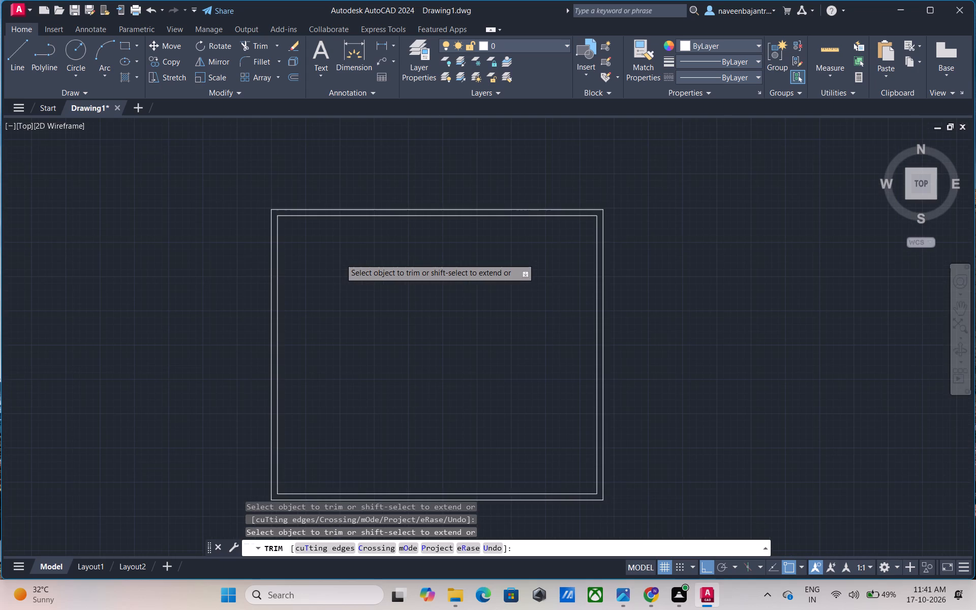
key("Escape")
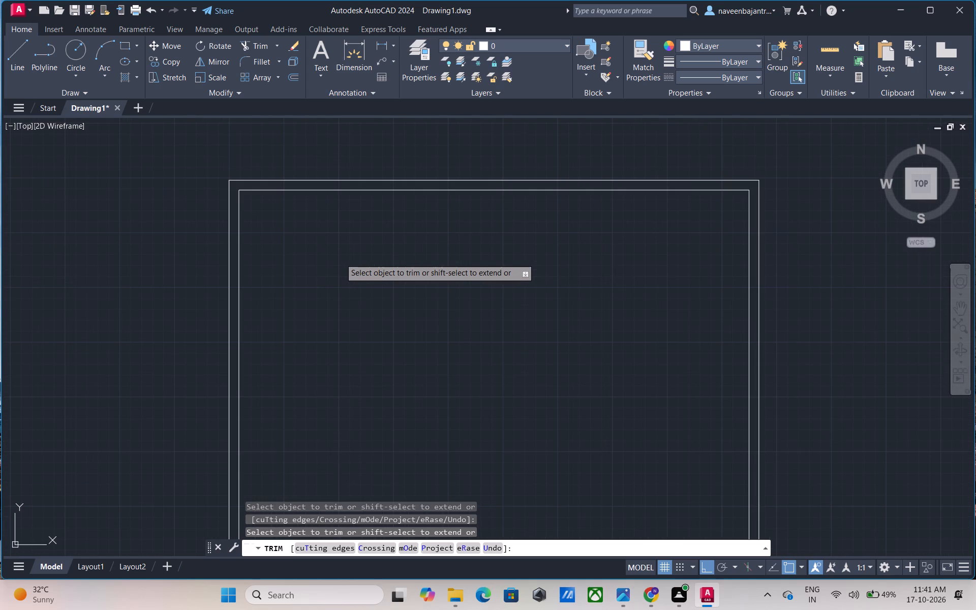
key("Escape")
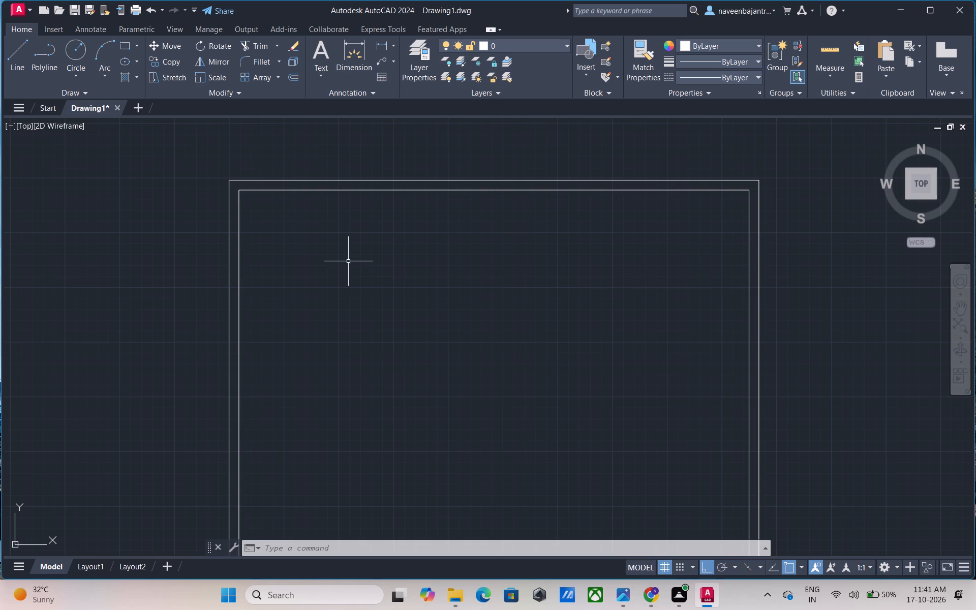
key("Escape")
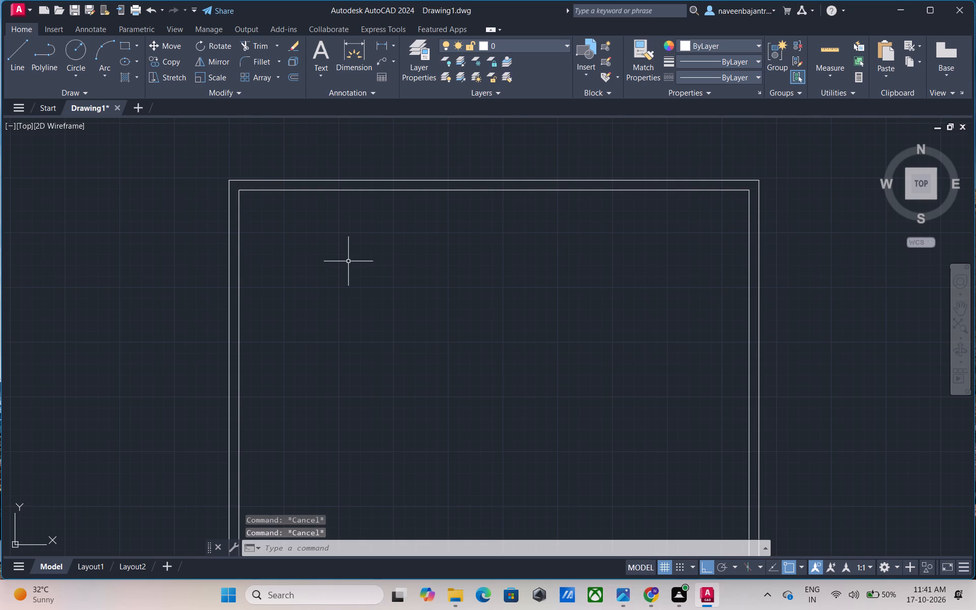
Offset the inner line of the left wall 13' to the right, into the plan, for a partition.
key("o")
key("space")
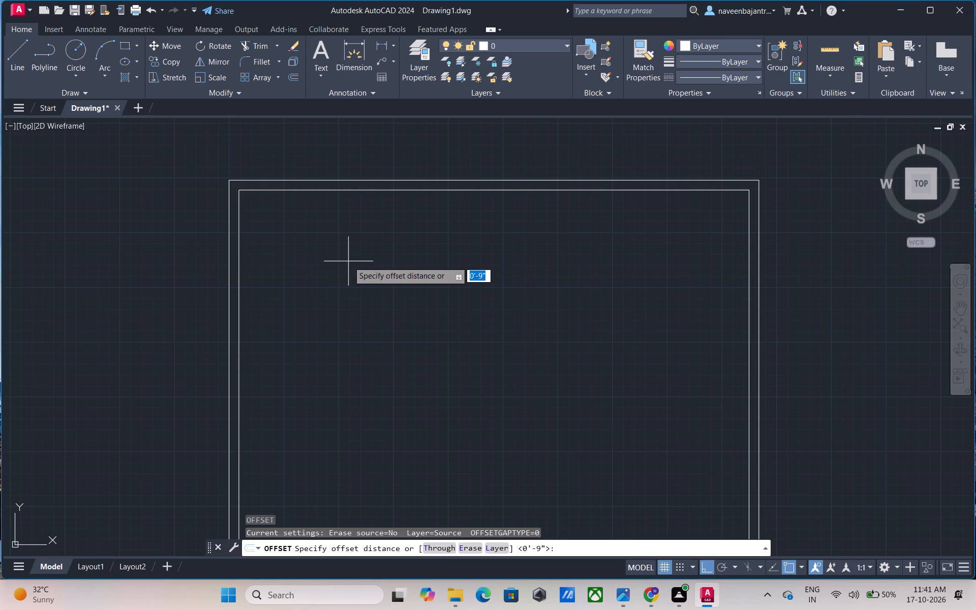
type("13")
key("apostrophe")
key("Return")
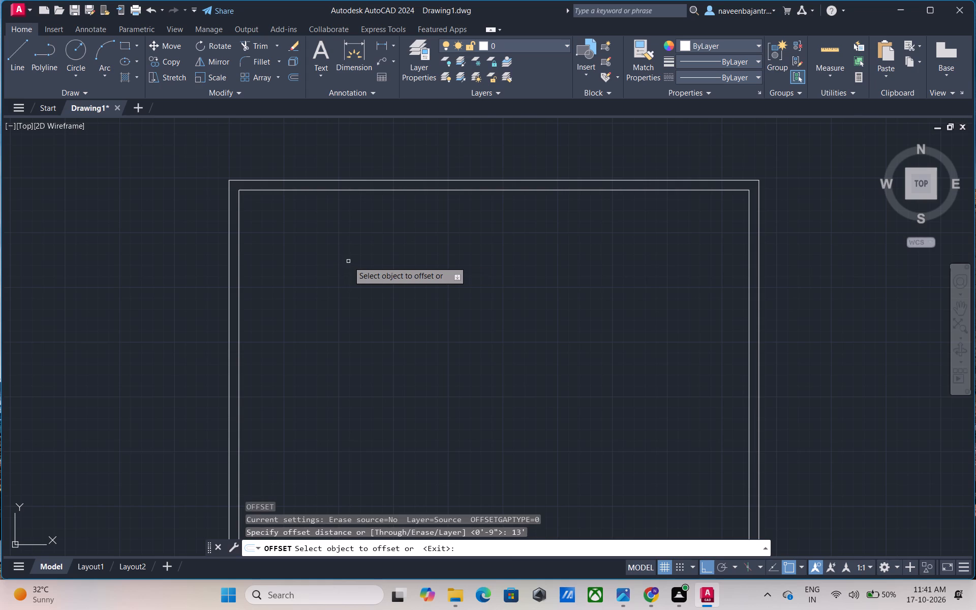
left_click(239, 317)
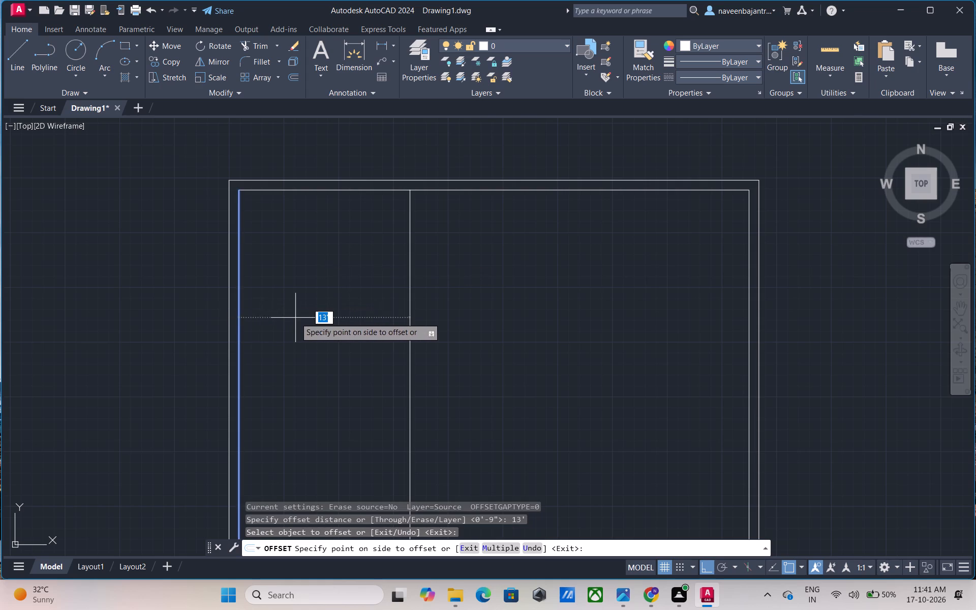
left_click(295, 318)
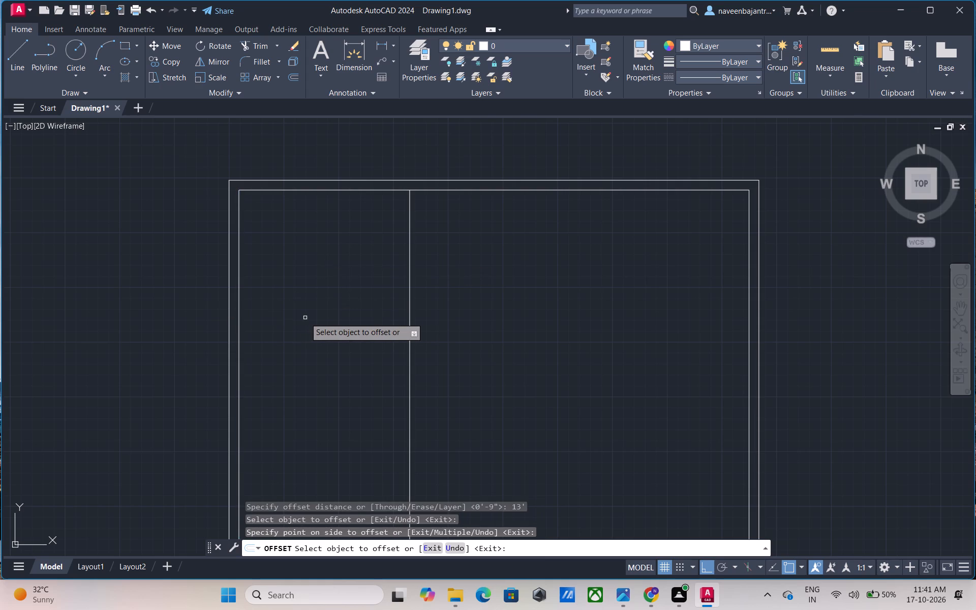
key("Escape")
Offset the new vertical partition line 9" to the right to give the partition wall its thickness.
type("o 9")
key("shift+quotedbl")
key("Return")
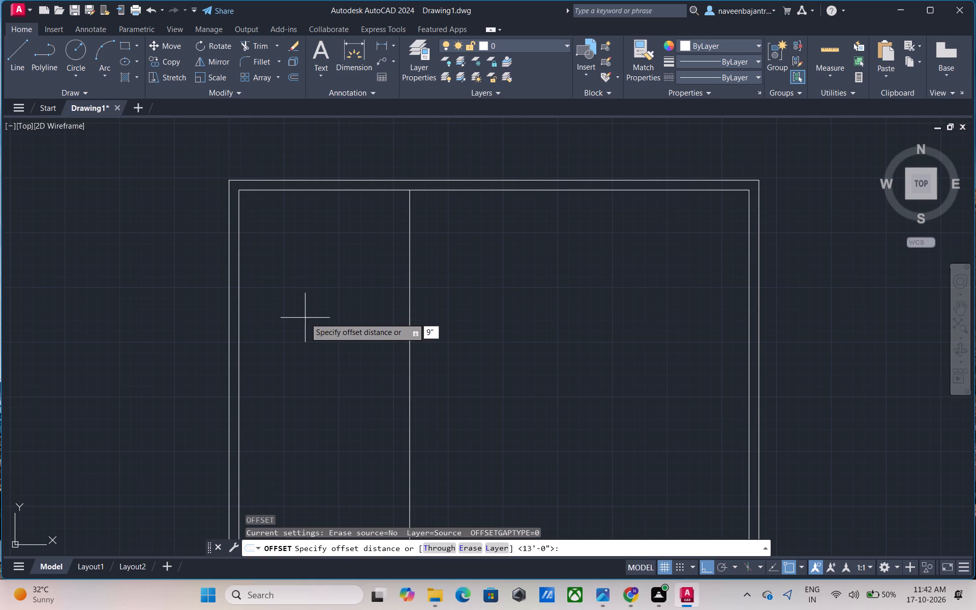
left_click(409, 267)
left_click(437, 270)
key("Escape")
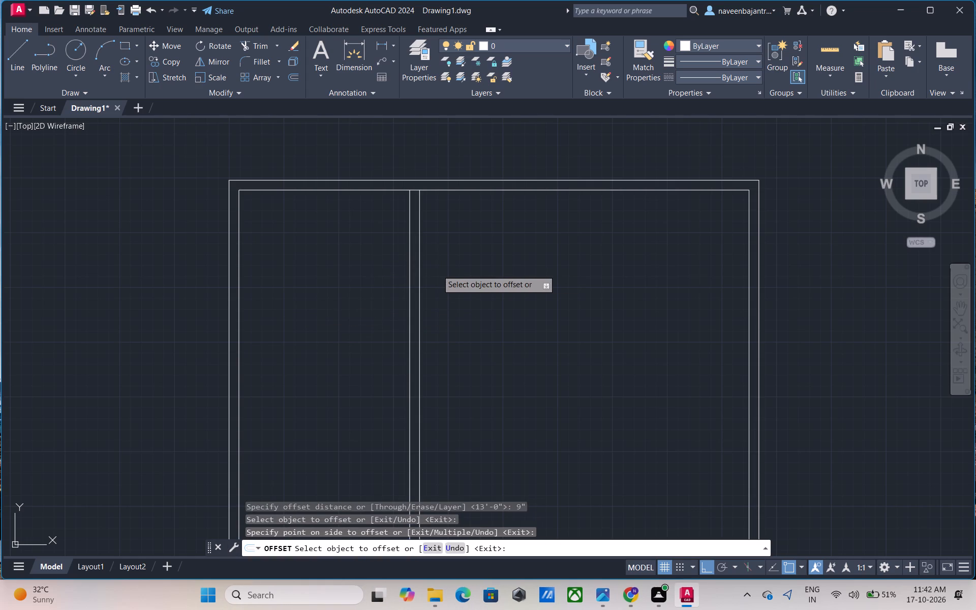
Trim the top wall's inner line between the two faces of the 9" vertical partition.
type("tr")
key("space")
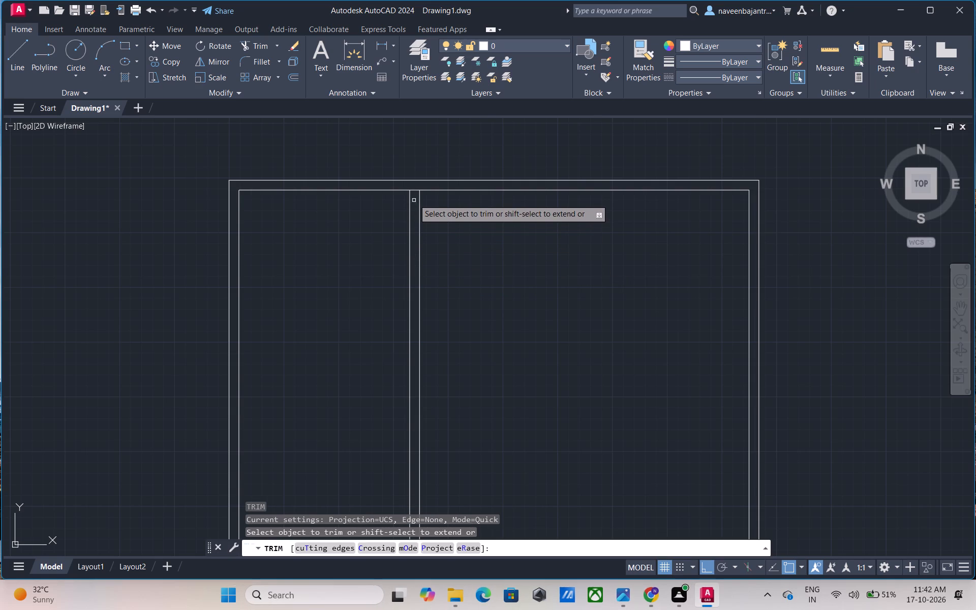
left_click(414, 192)
key("Escape")
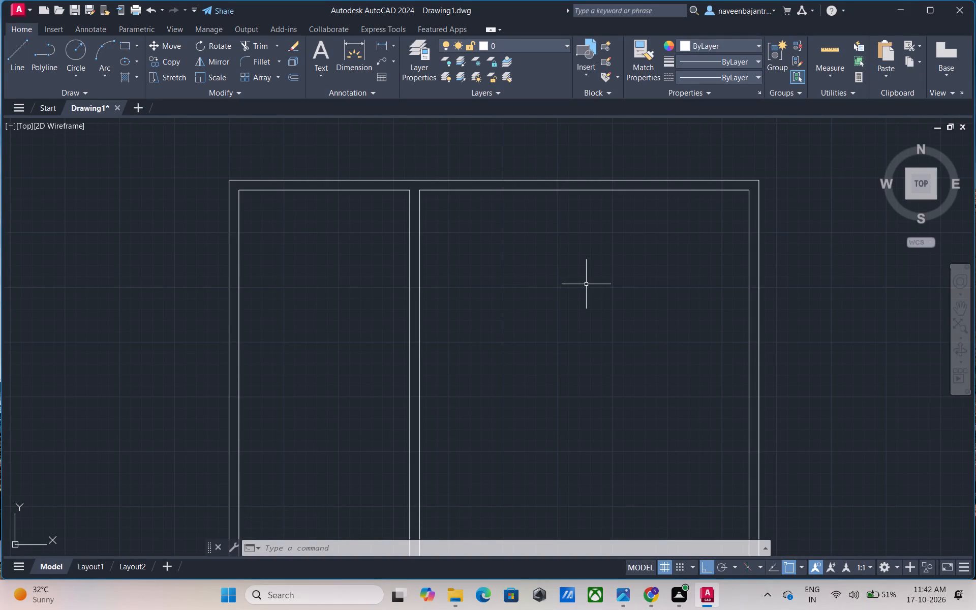
key("Escape")
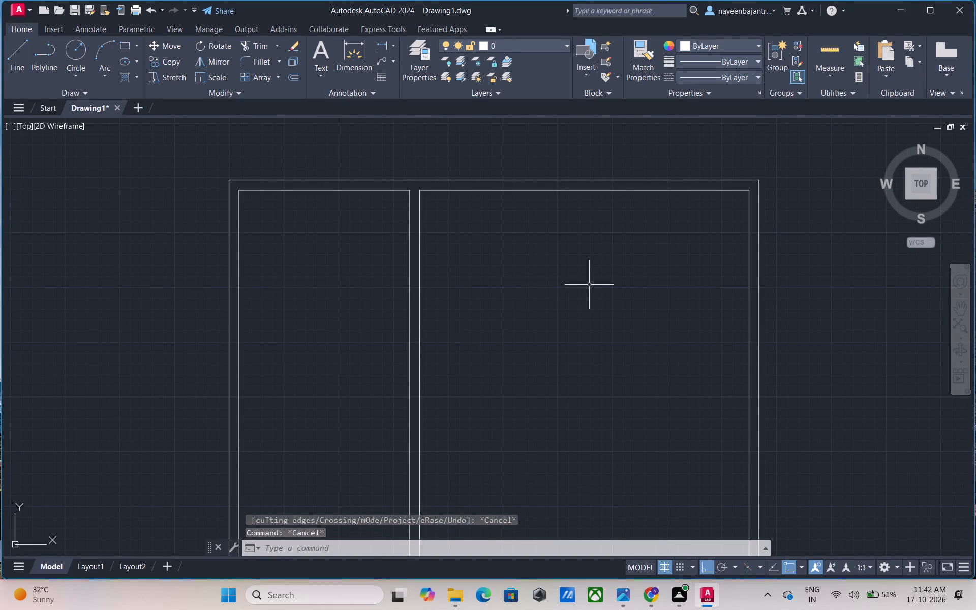
Offset the inner line of the right wall 13' to the left, into the plan, for a second vertical partition.
key("o")
key("space")
type("13")
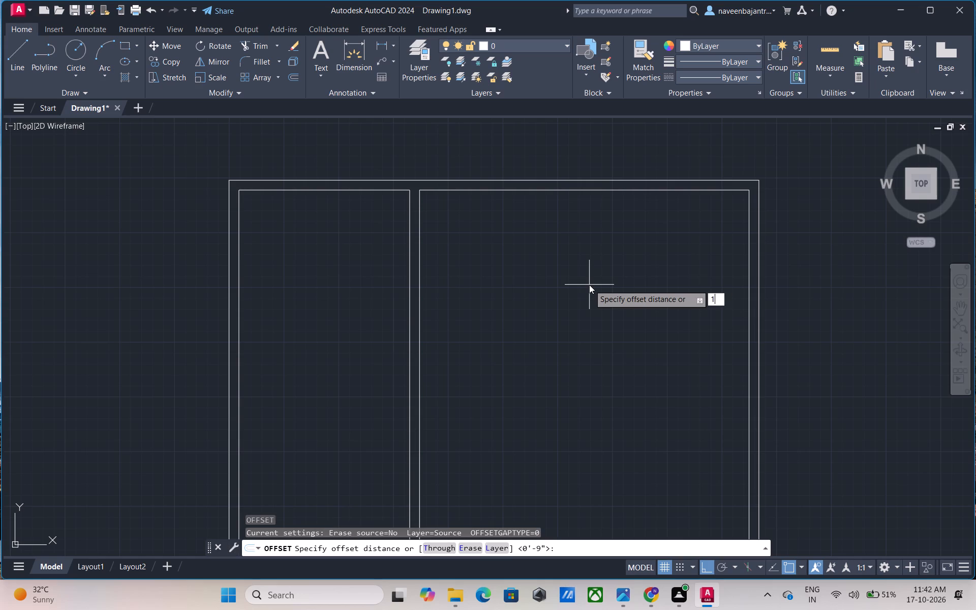
key("apostrophe")
key("Return")
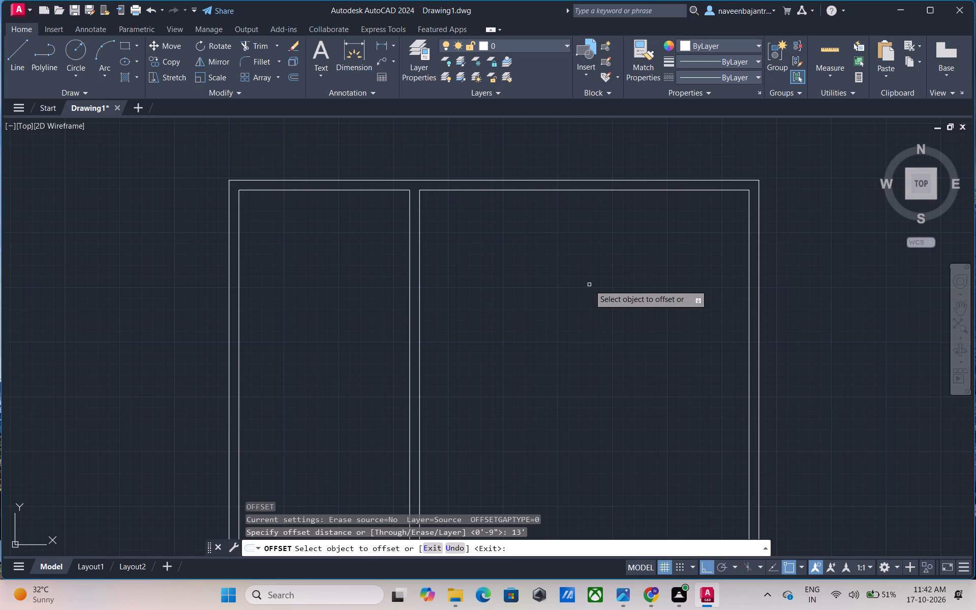
left_click(749, 256)
left_click(666, 277)
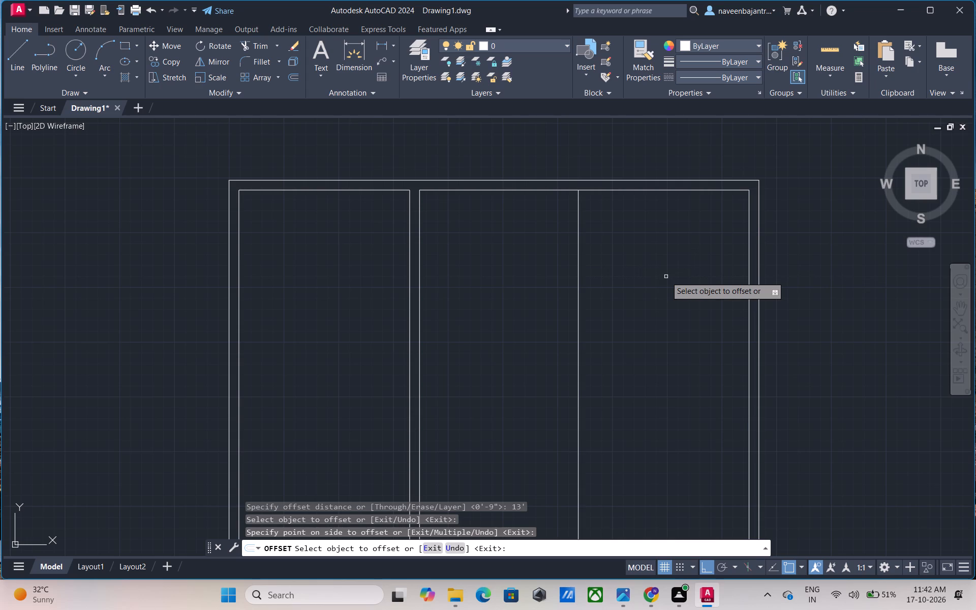
key("Escape")
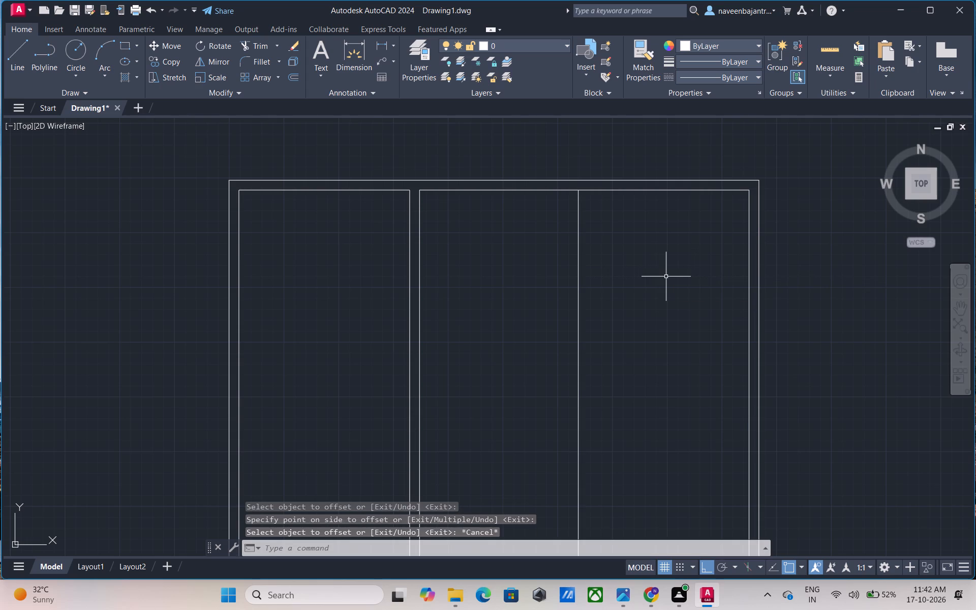
Offset the second partition's line 4.5" to the left to give that partition its thickness.
type("o 4.5")
key("shift+quotedbl")
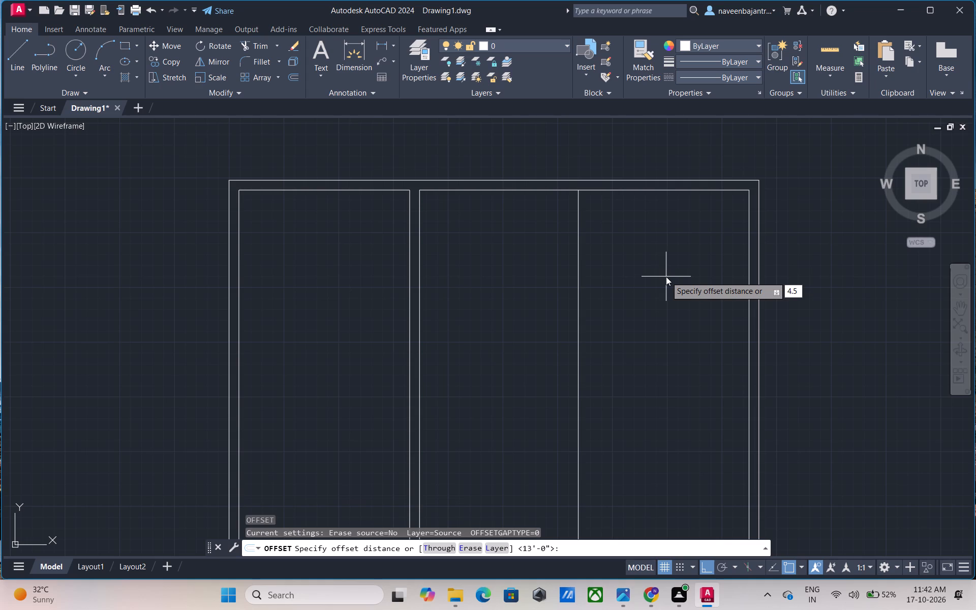
key("Return")
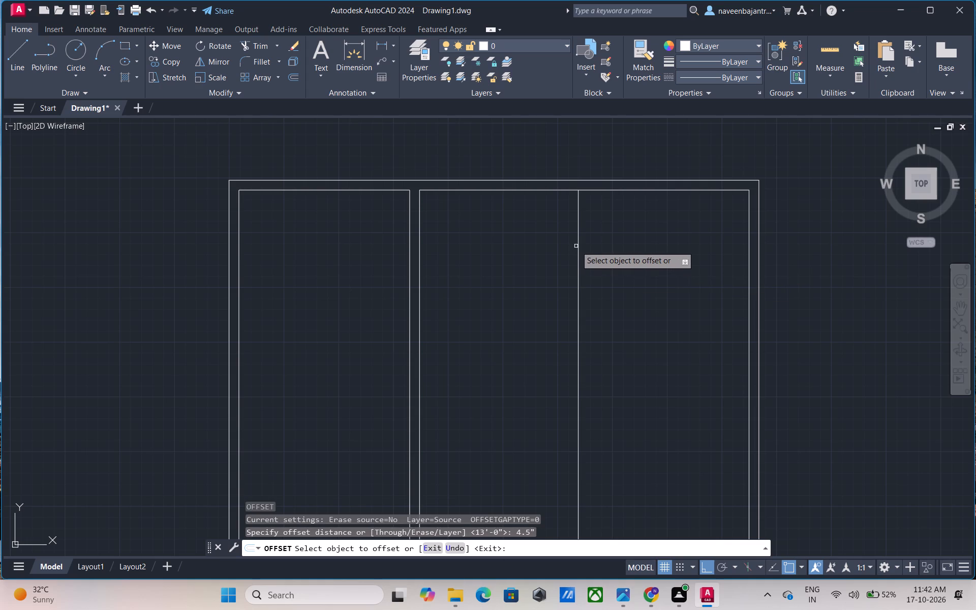
left_click(577, 248)
left_click(524, 264)
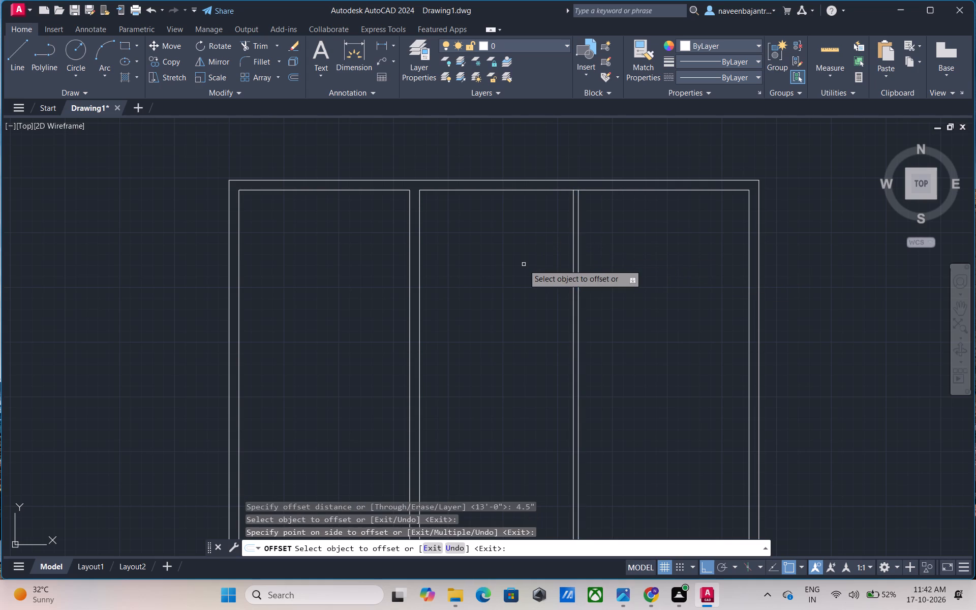
key("Escape")
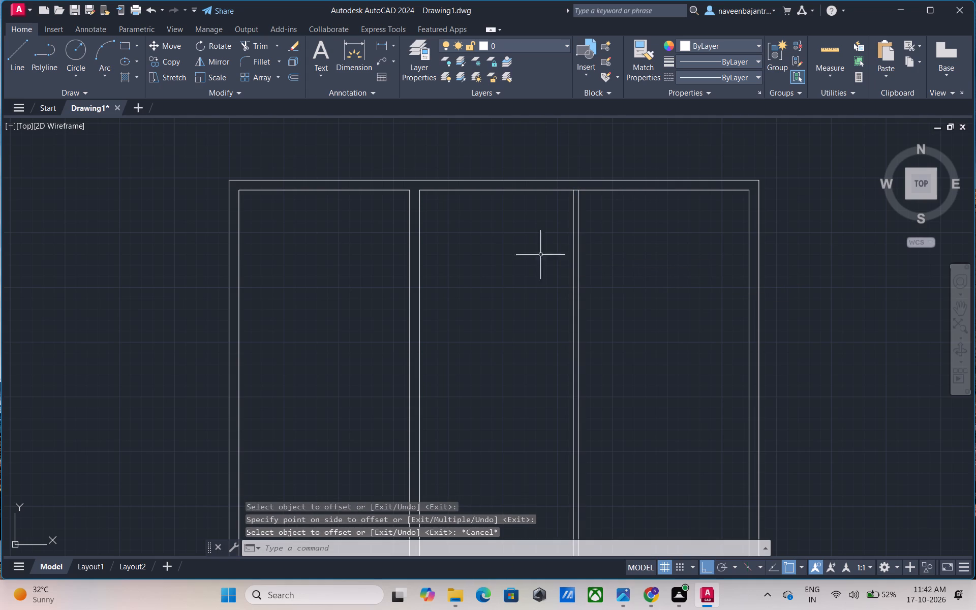
Trim the top wall's inner line between the two faces of the 4.5" partition.
scroll(561, 184, "up", 3)
type("tr")
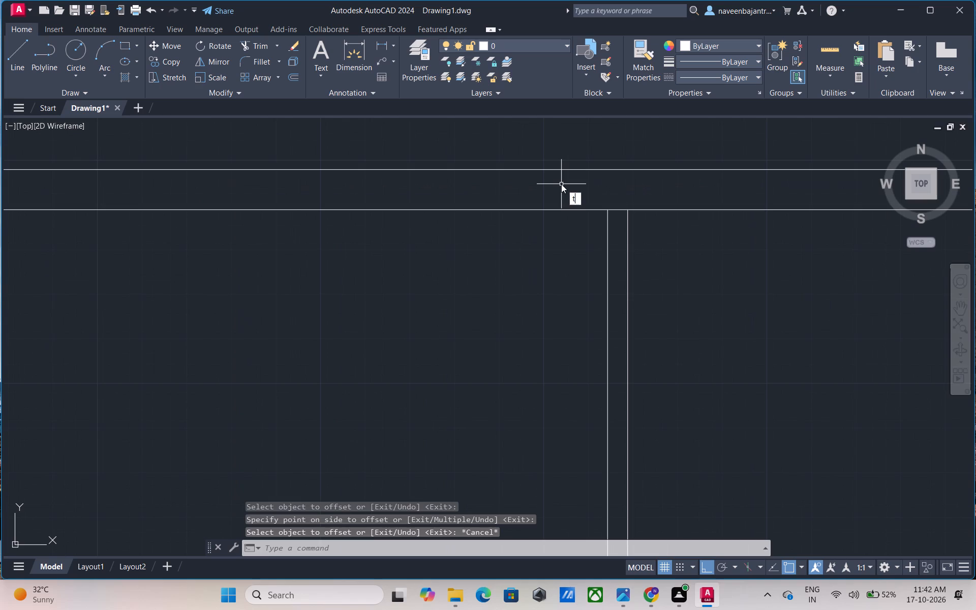
key("space")
left_click(613, 209)
scroll(654, 240, "down", 3)
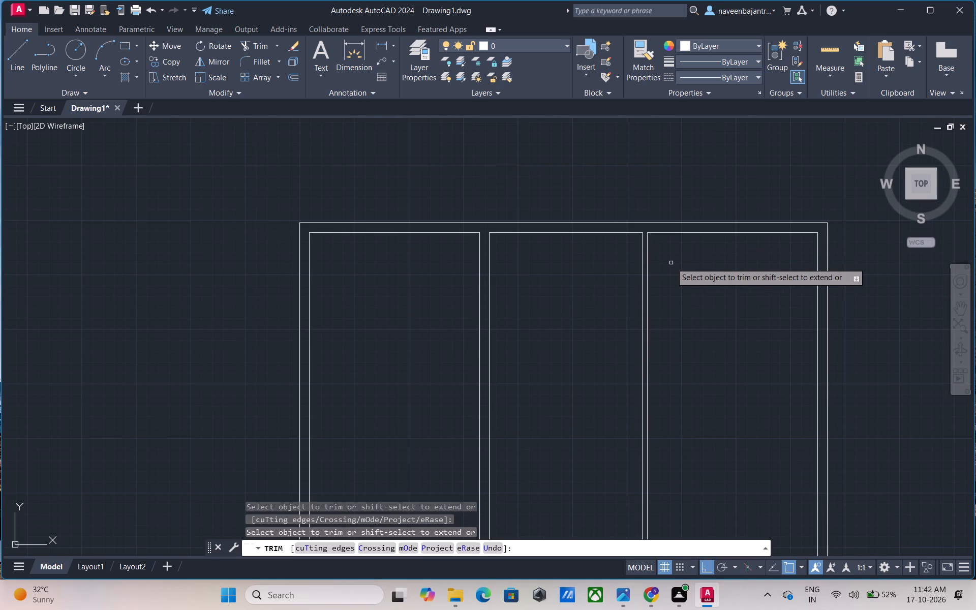
middle_click_drag(671, 263, 670, 240)
key("Escape")
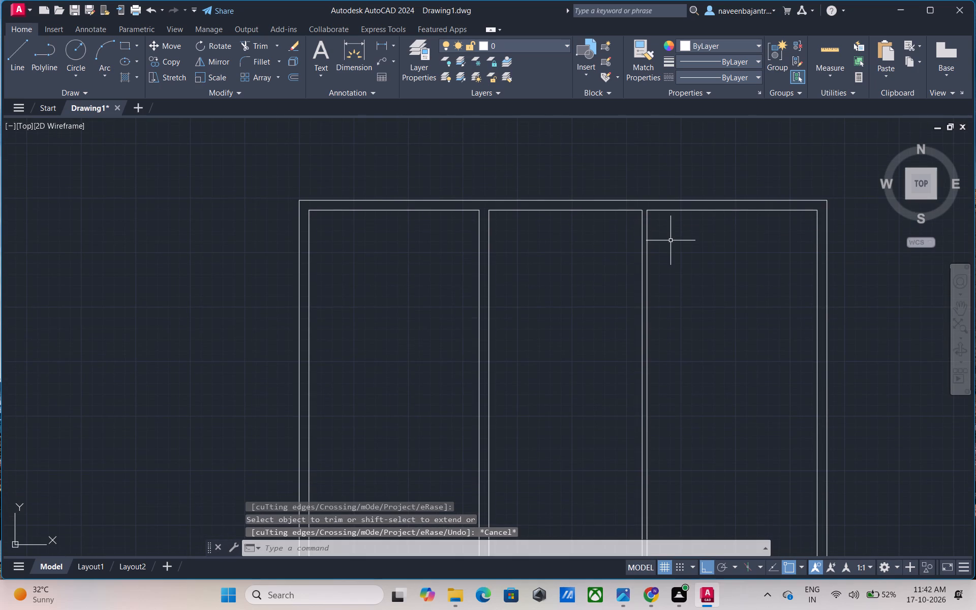
Offset the left face of the 4.5" partition 4' to the left for a third vertical partition.
type("o 4'")
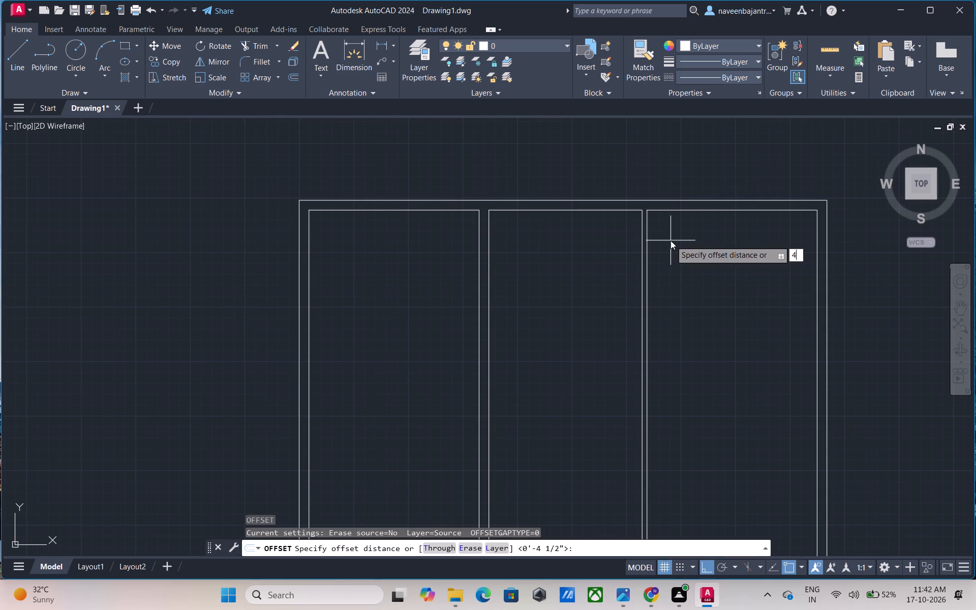
key("Return")
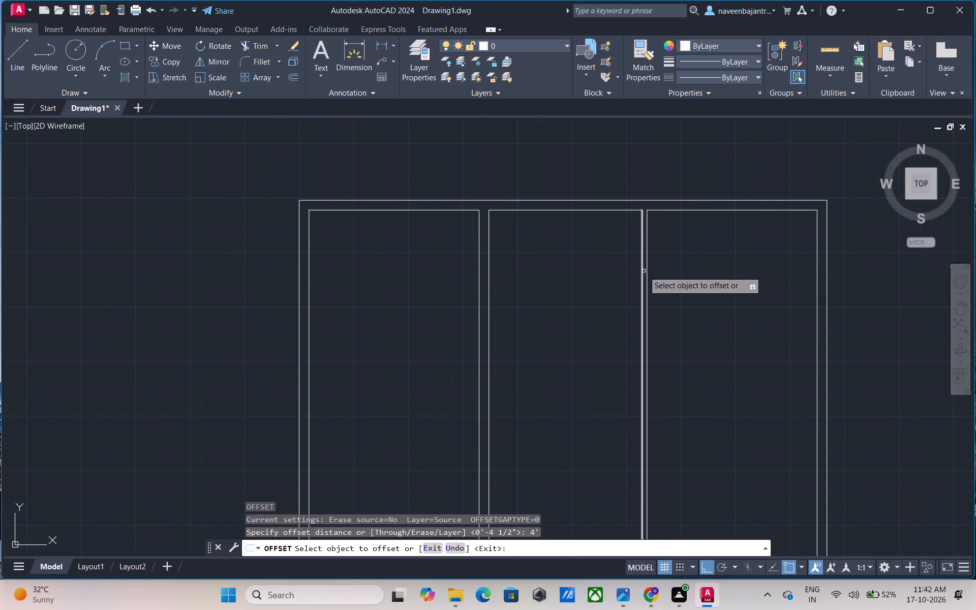
left_click(643, 273)
left_click(617, 281)
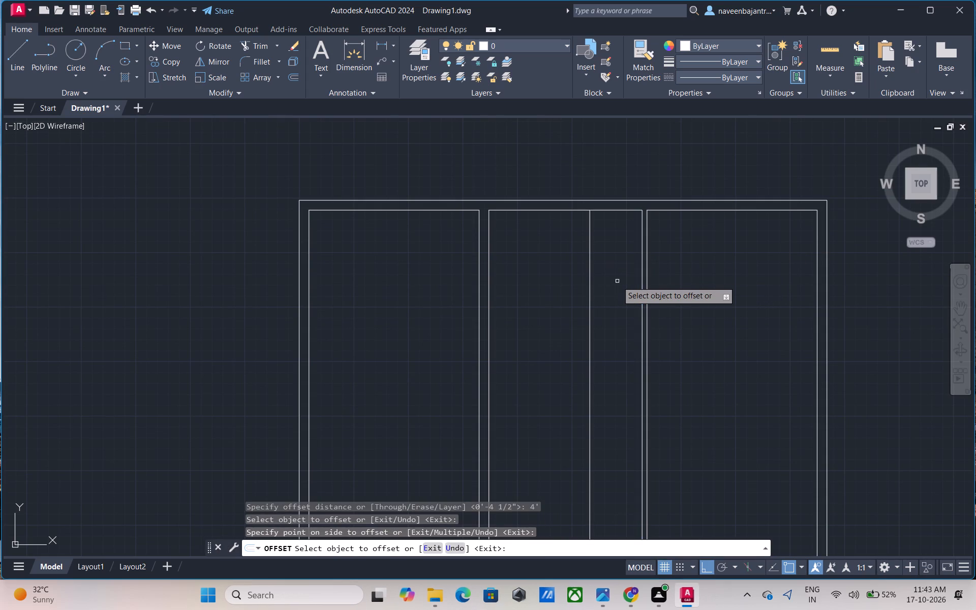
key("Escape")
Offset the third partition's line 9" to the left to give that partition its thickness.
type("o 9")
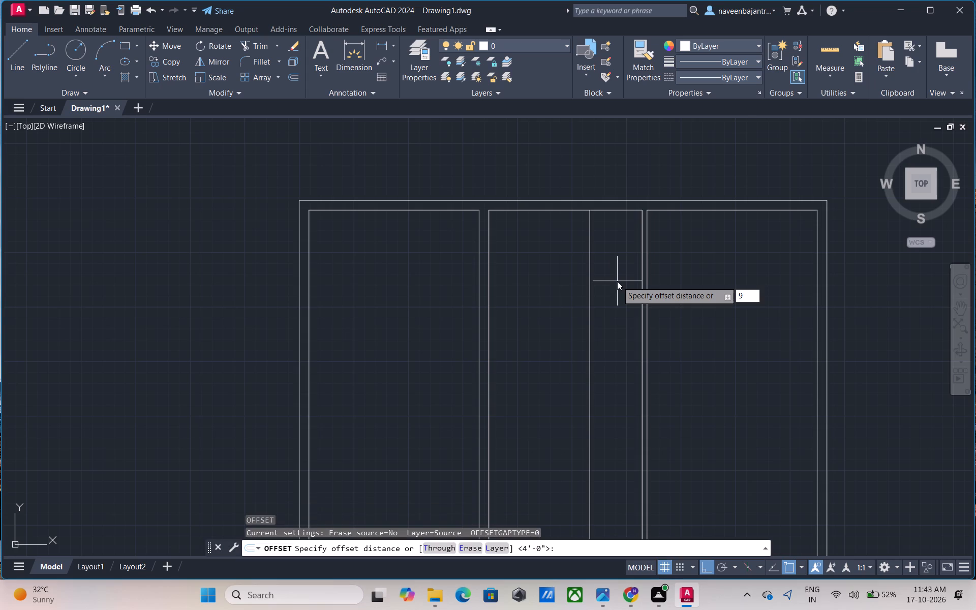
key("shift+quotedbl")
key("Return")
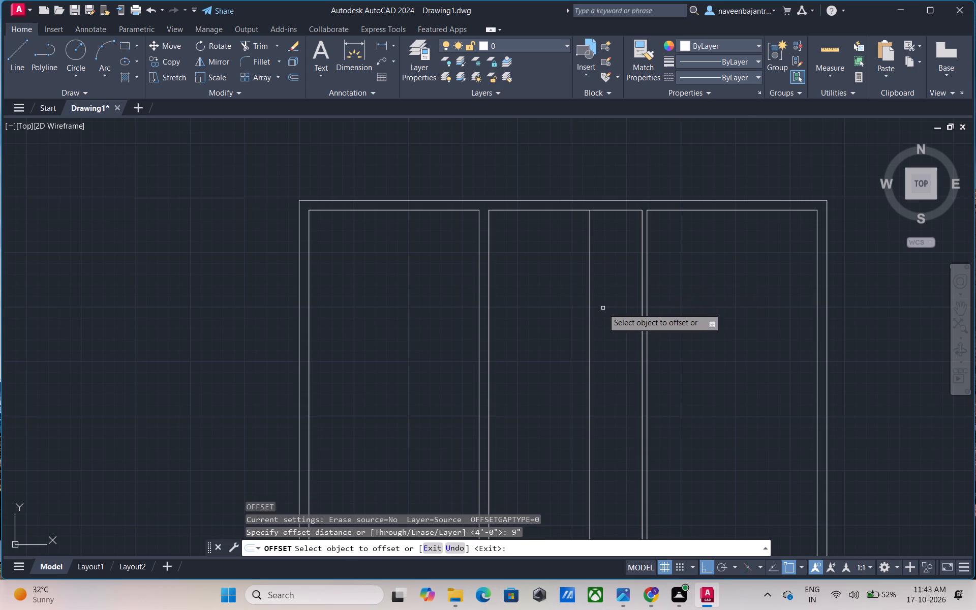
left_click(590, 322)
left_click(544, 336)
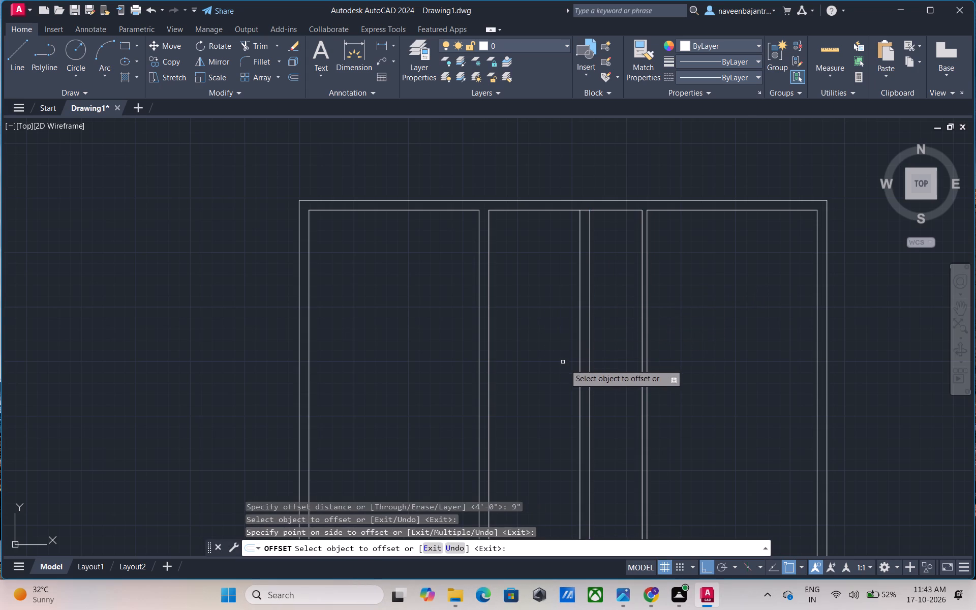
key("Escape")
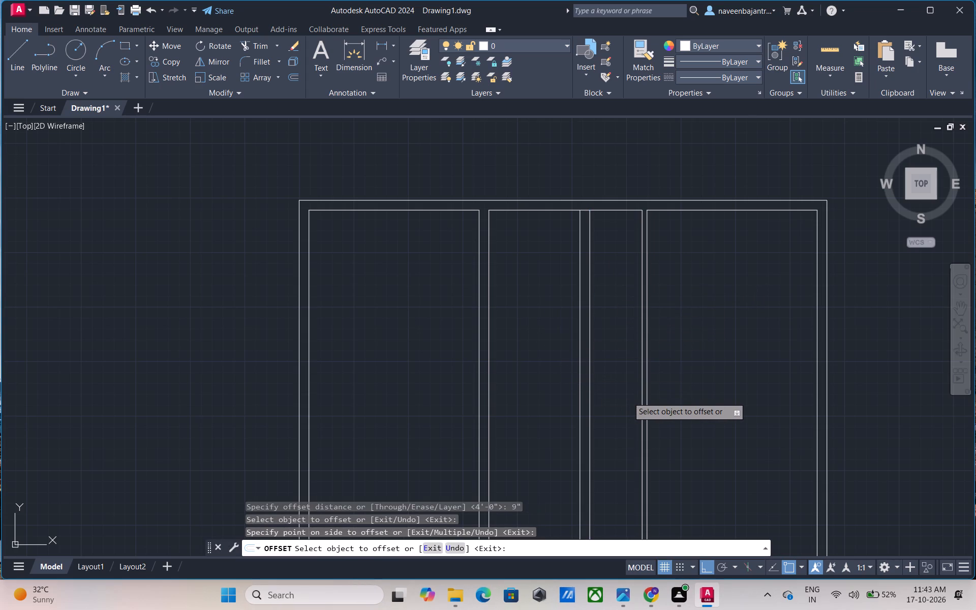
Trim the top wall's inner line between the two faces of the new 9" middle partition.
type("tr")
key("space")
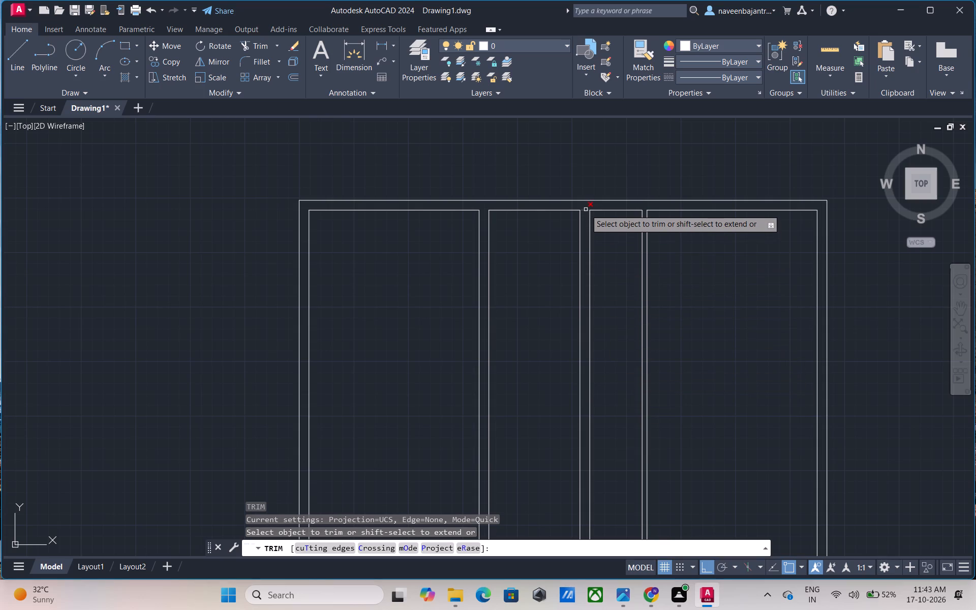
left_click(586, 209)
key("Escape")
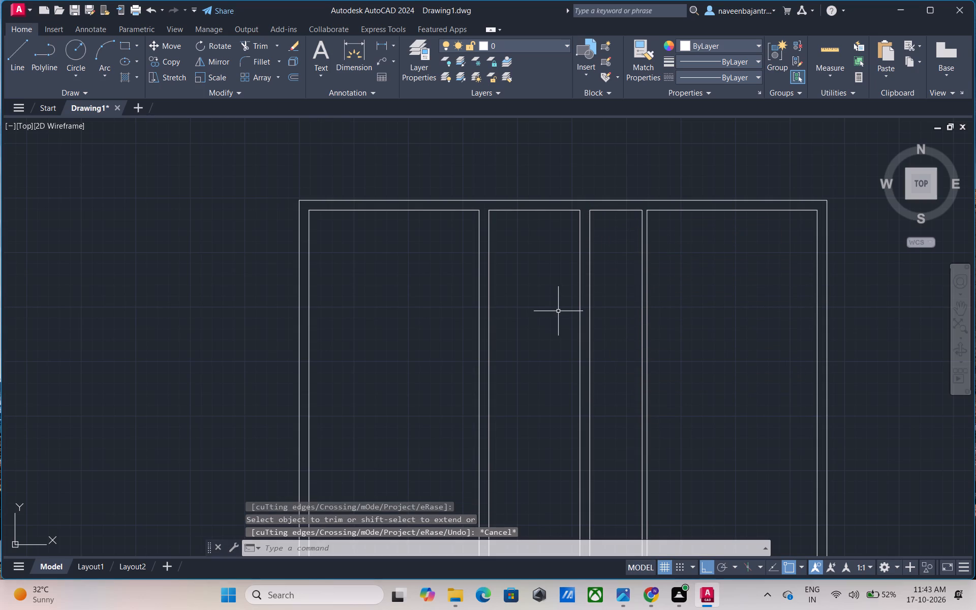
Offset the top wall's inner line in the leftmost bay 11' downward for a horizontal partition.
middle_click_drag(553, 313, 635, 272)
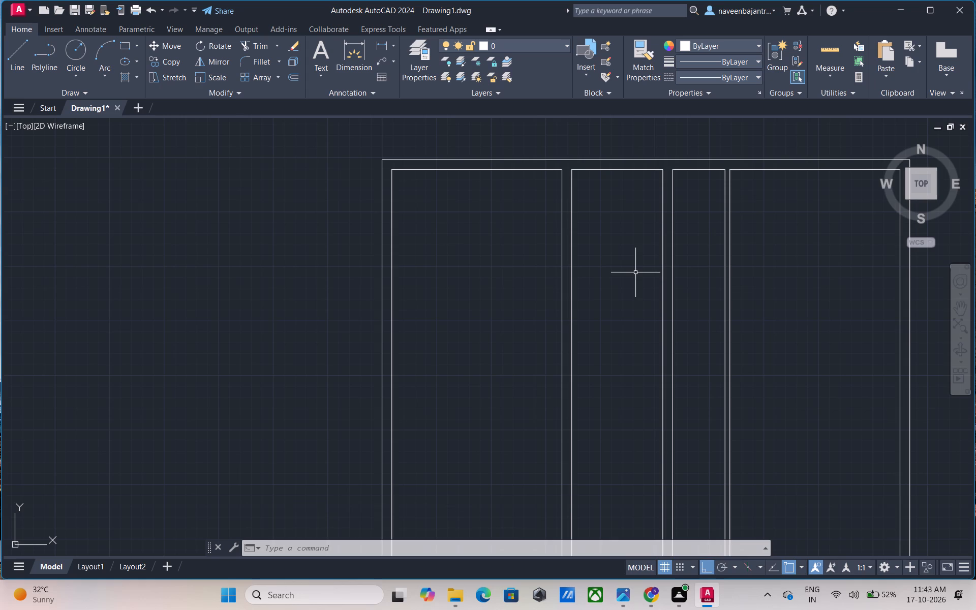
key("Escape")
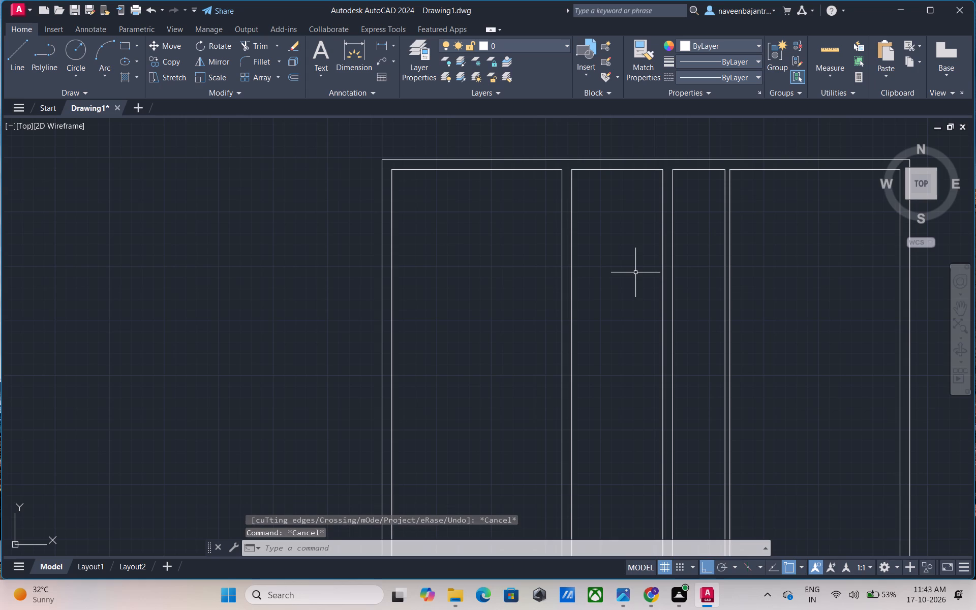
type("o 11'")
key("Return")
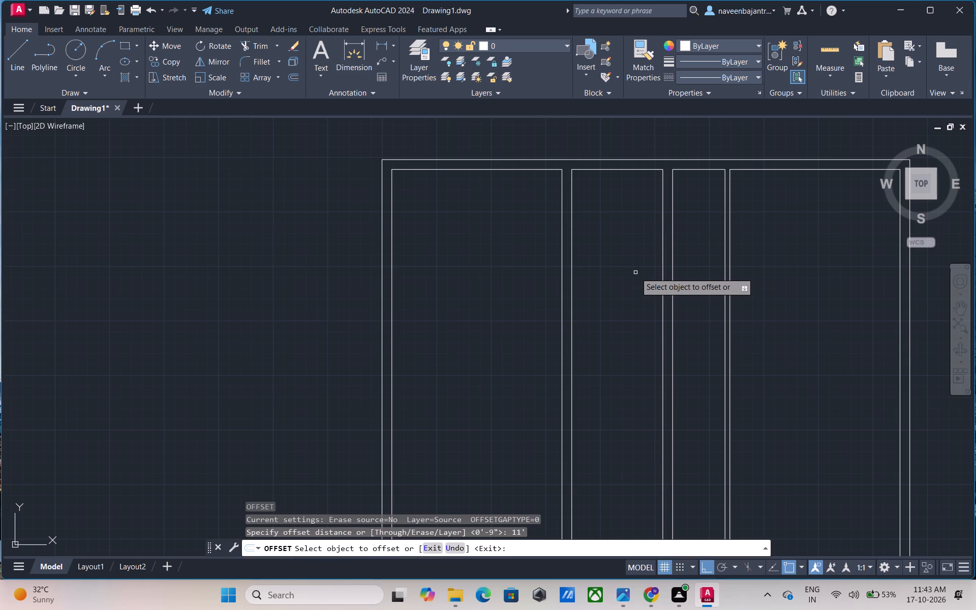
left_click_drag(487, 170, 487, 178)
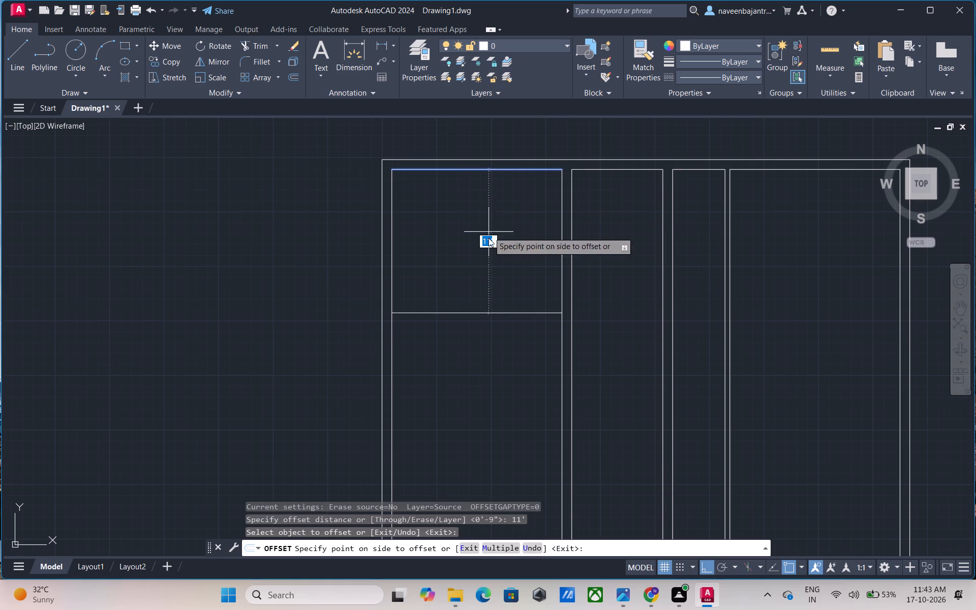
left_click(489, 261)
key("Escape")
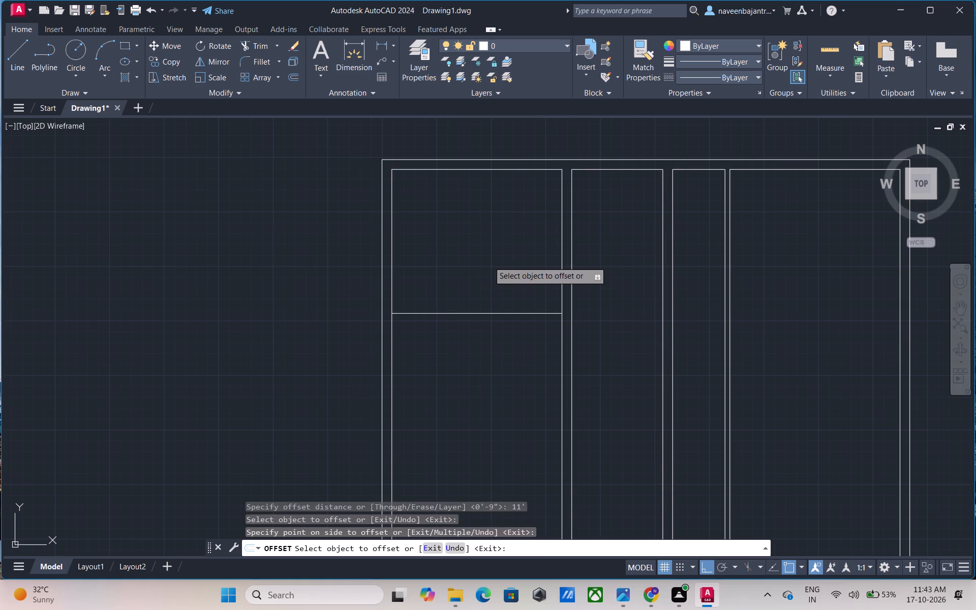
Offset the horizontal partition line in the leftmost bay 9" downward to give the partition its thickness.
type("o 9")
key("shift+quotedbl")
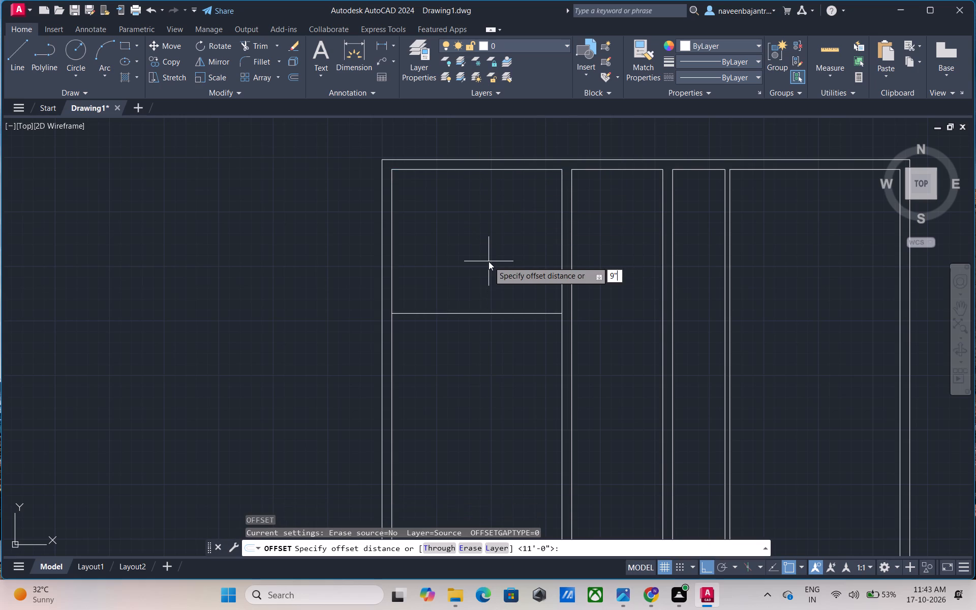
key("Return")
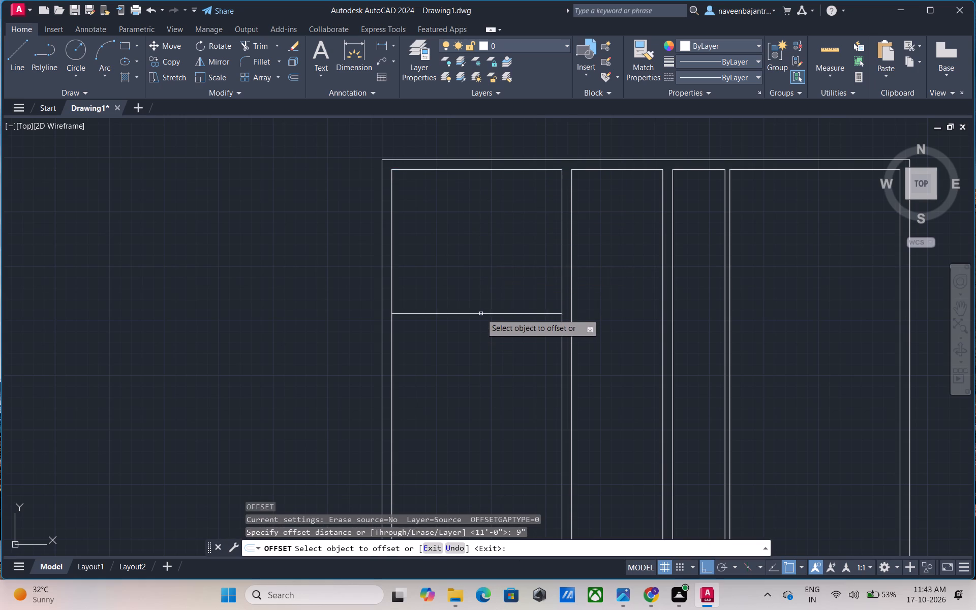
left_click_drag(481, 313, 481, 318)
left_click(481, 350)
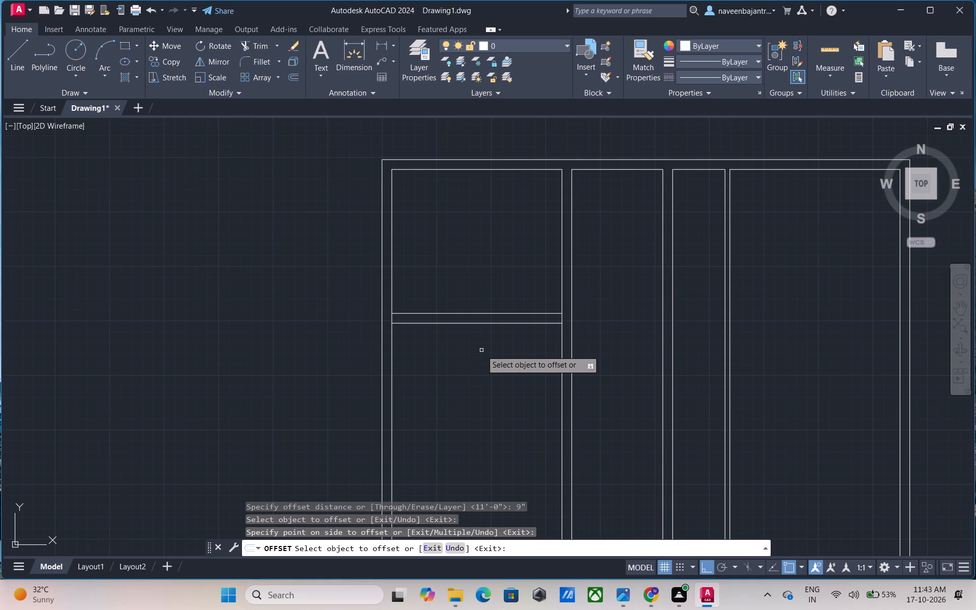
key("Escape")
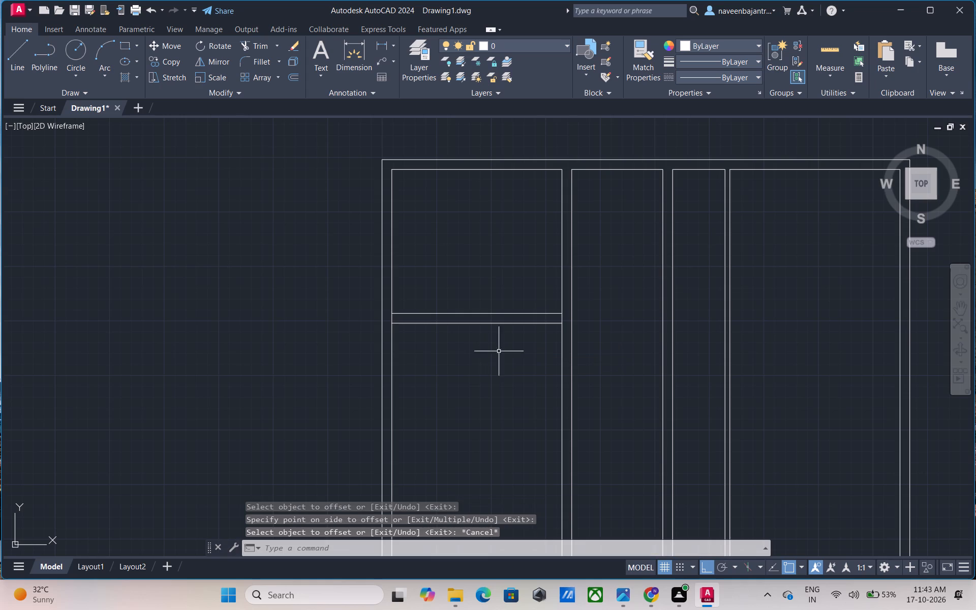
middle_click_drag(689, 350, 545, 350)
key("Escape")
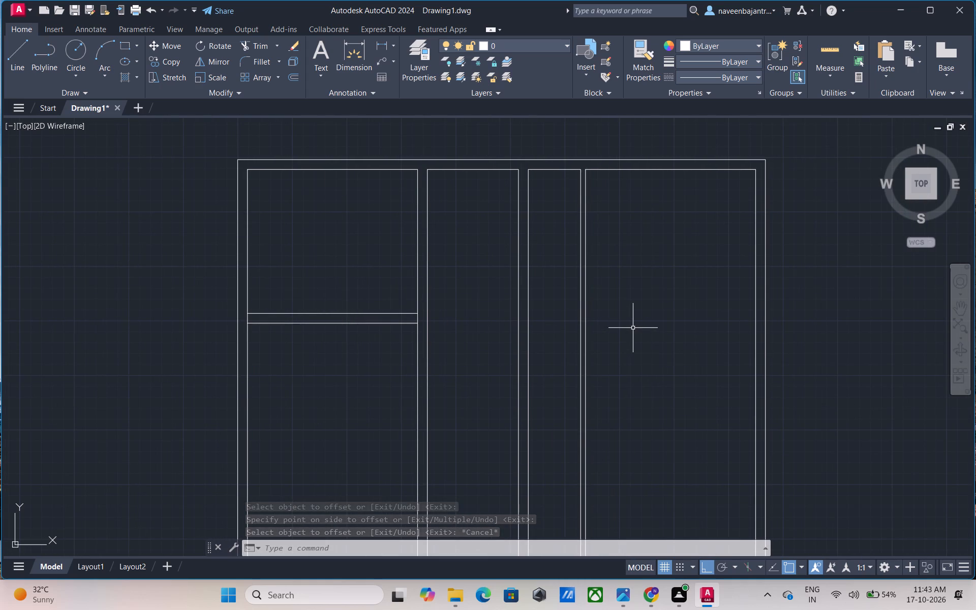
Offset the top wall's inner line in the rightmost bay 11' downward for a horizontal partition.
type("o 11'")
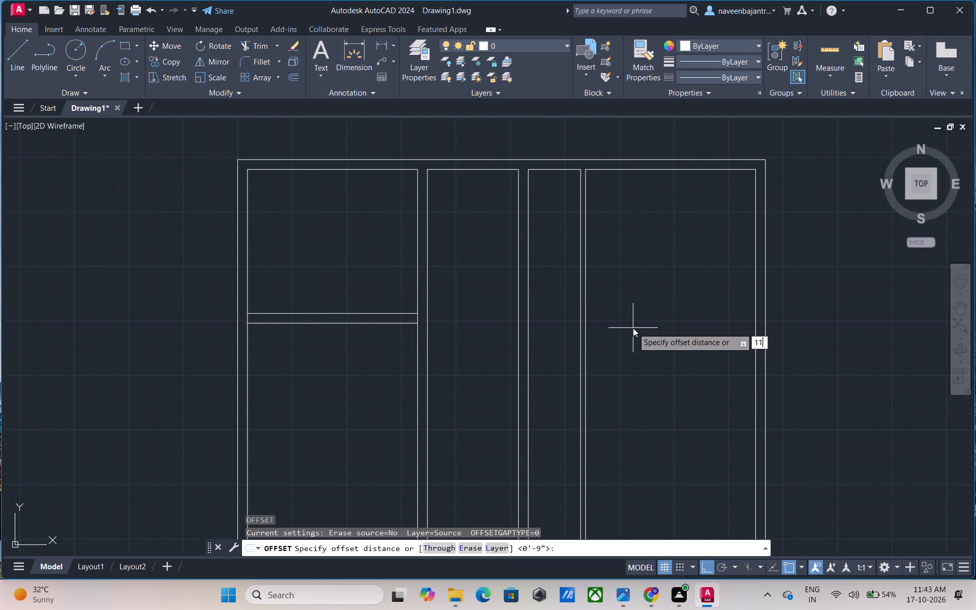
key("Return")
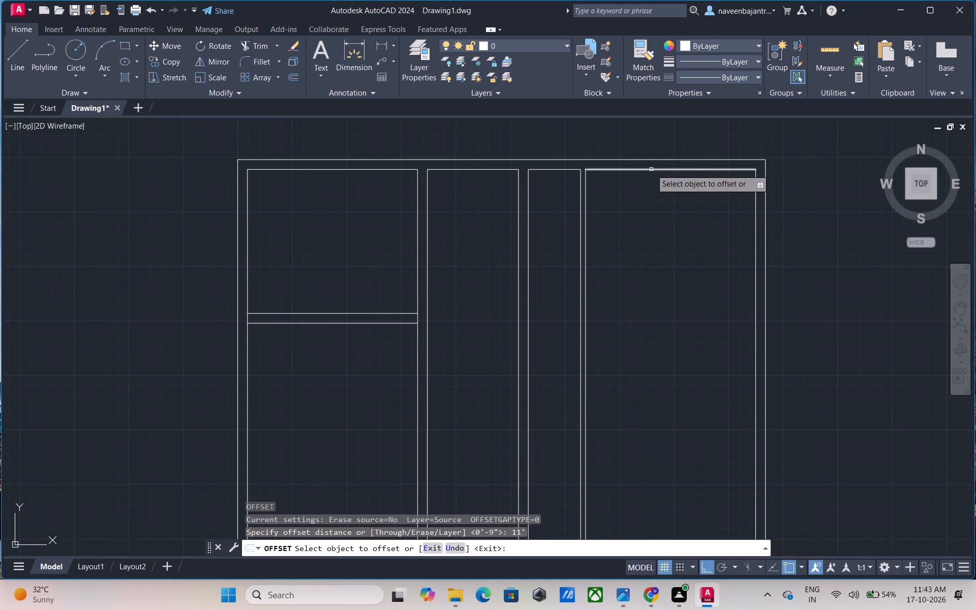
left_click(651, 169)
left_click(650, 226)
key("Escape")
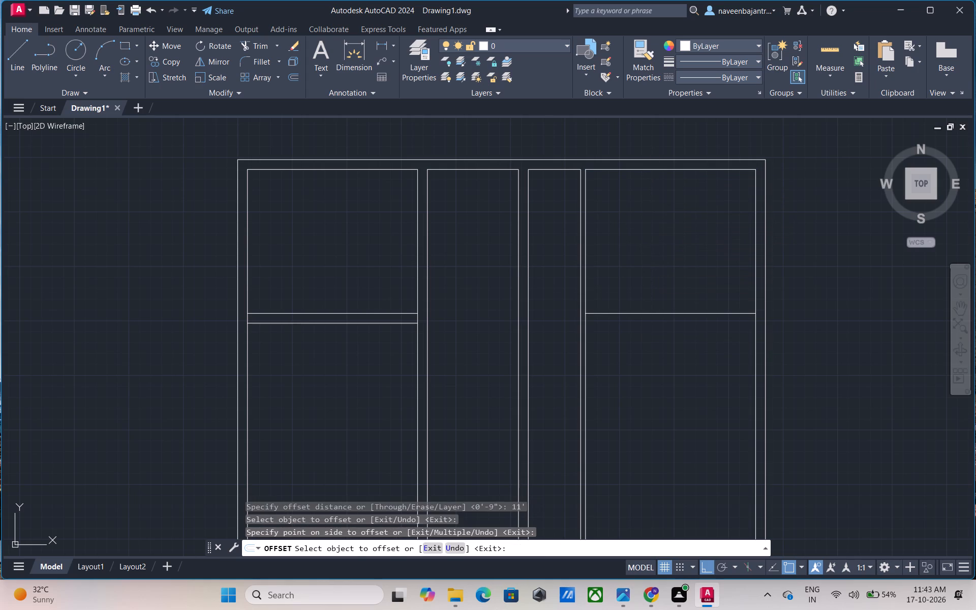
Offset the horizontal partition line in the rightmost bay 9" downward to give the partition its thickness.
type("o 9")
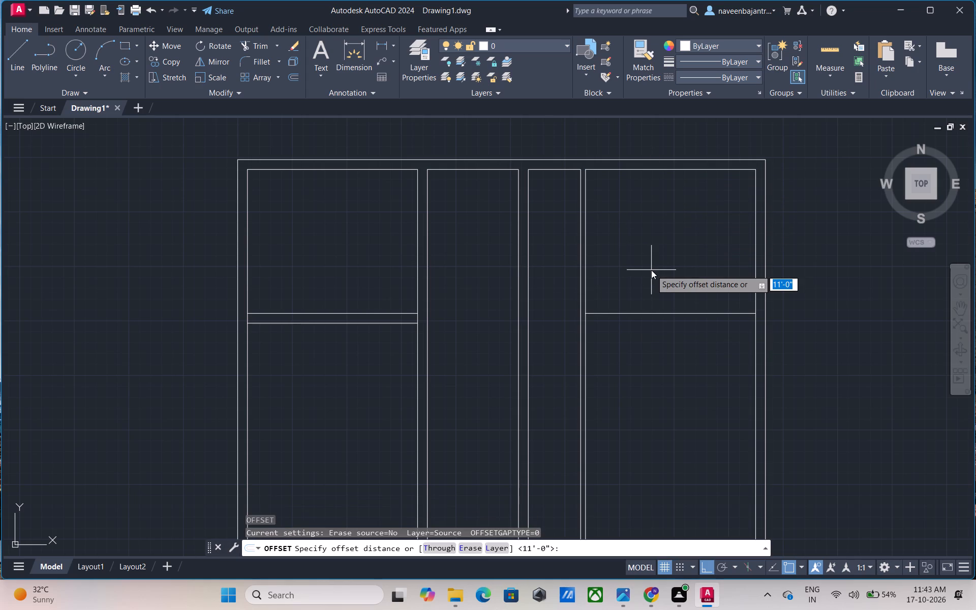
key("shift+quotedbl")
key("Return")
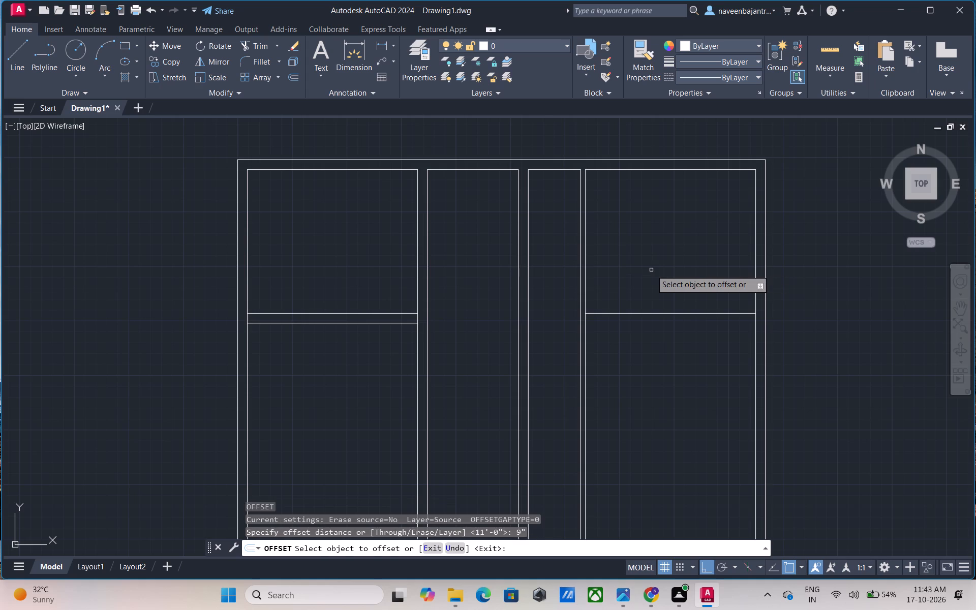
left_click(643, 314)
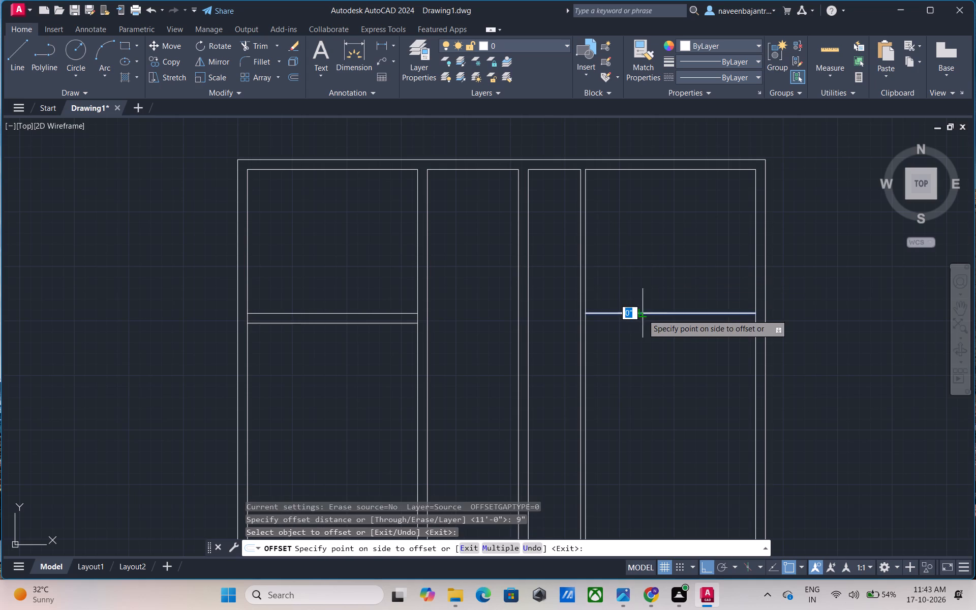
left_click(637, 344)
key("Escape")
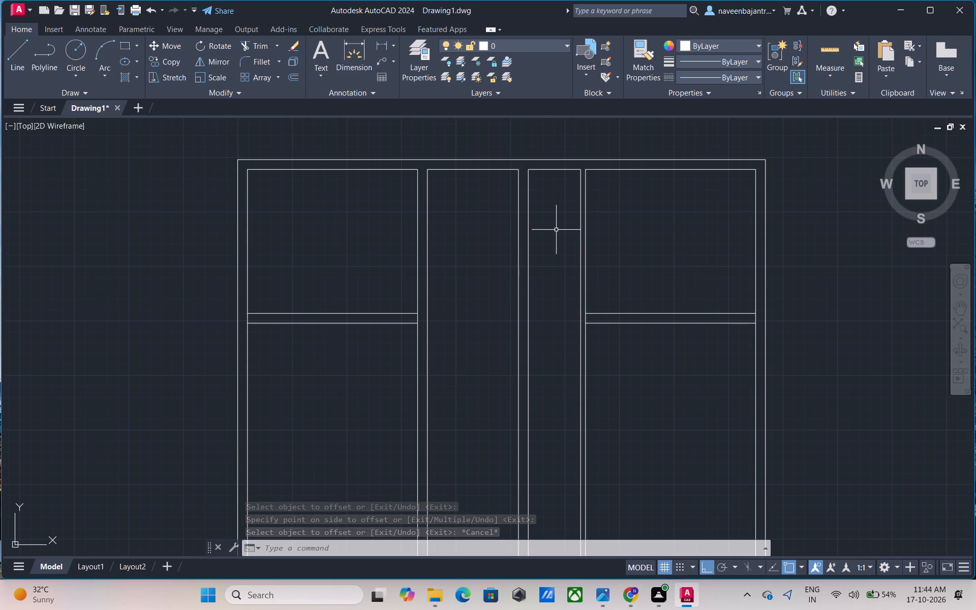
Offset the top wall's inner line in the narrow third bay 6' downward for a cross partition.
type("o")
key("space")
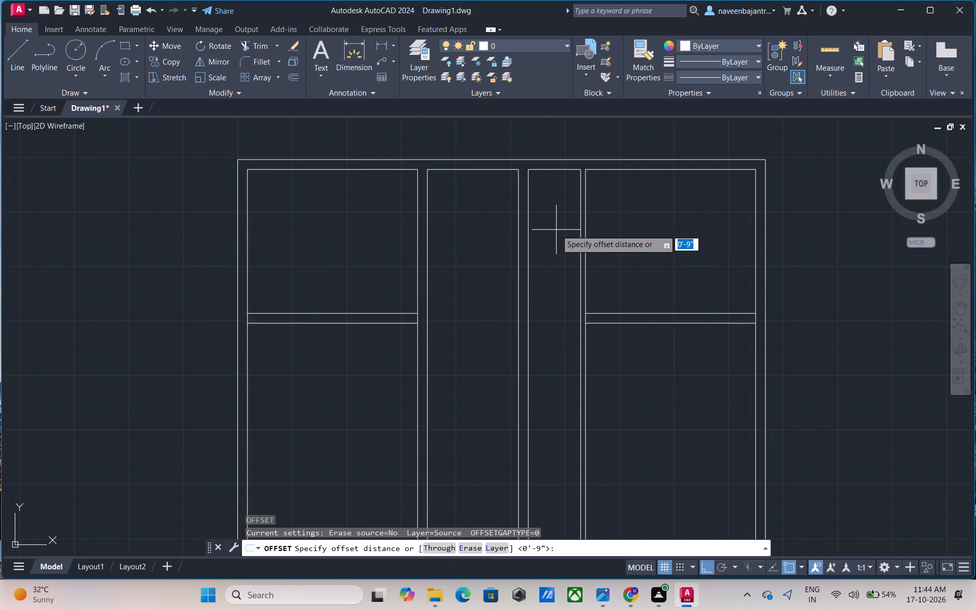
key("6")
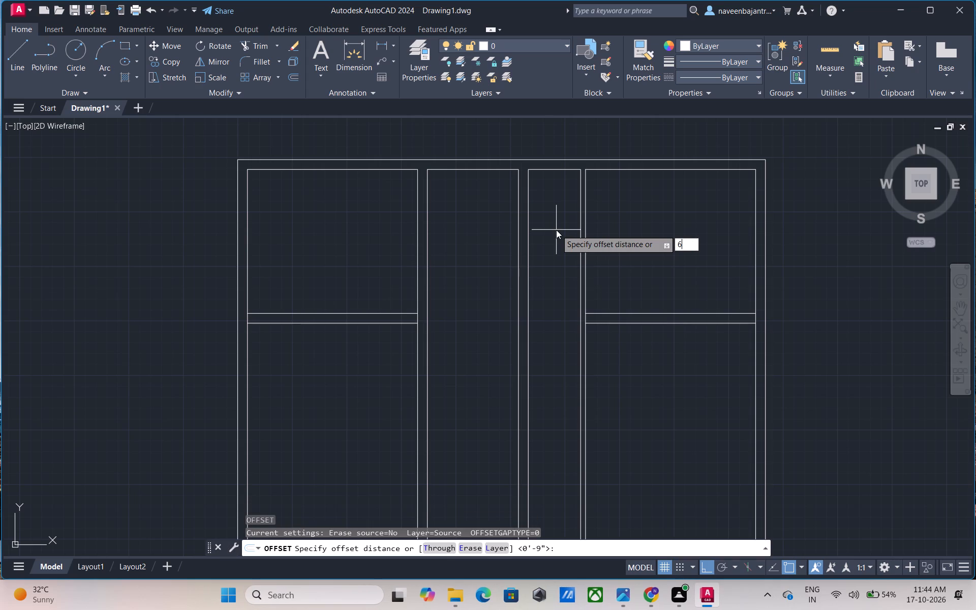
key("apostrophe")
key("Return")
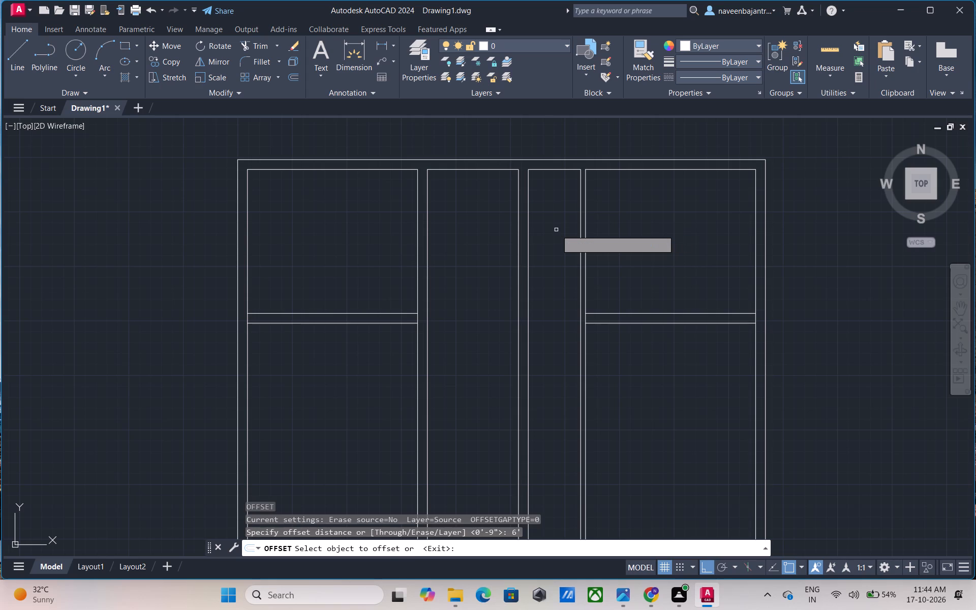
left_click(558, 170)
left_click(553, 230)
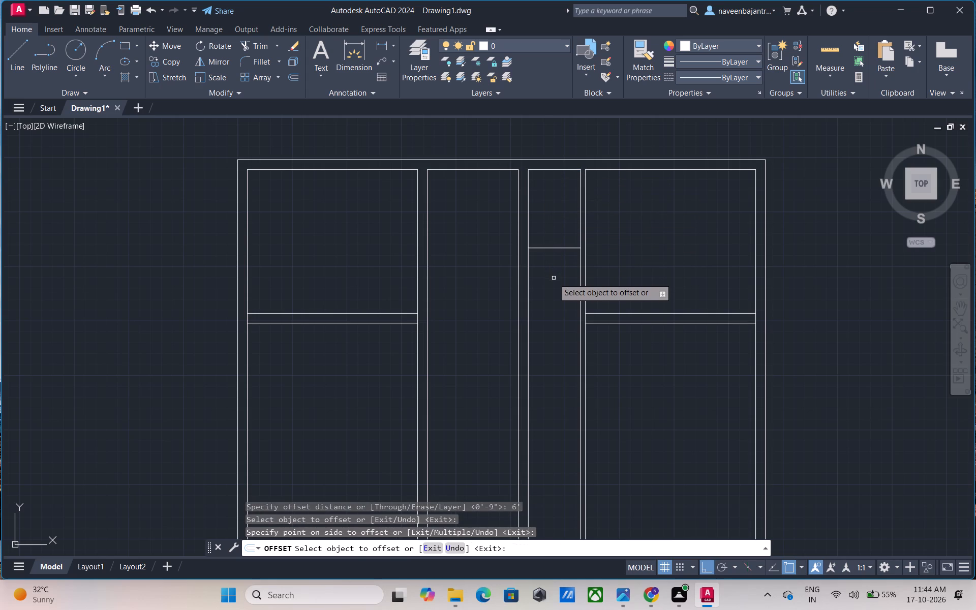
key("Escape")
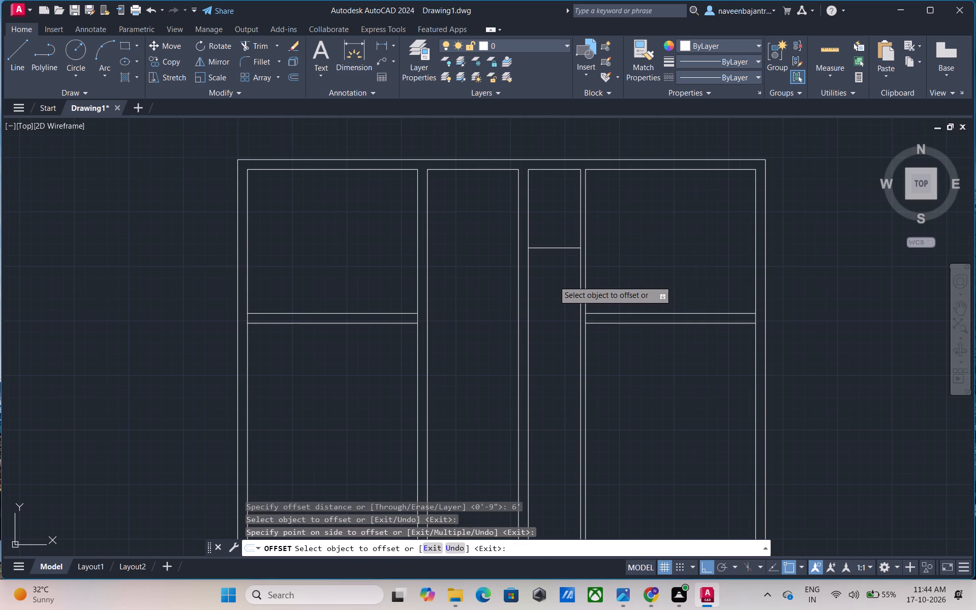
Offset the cross partition line in the narrow third bay 6" downward to give the partition its thickness.
type("o 6")
key("shift+quotedbl")
key("Return")
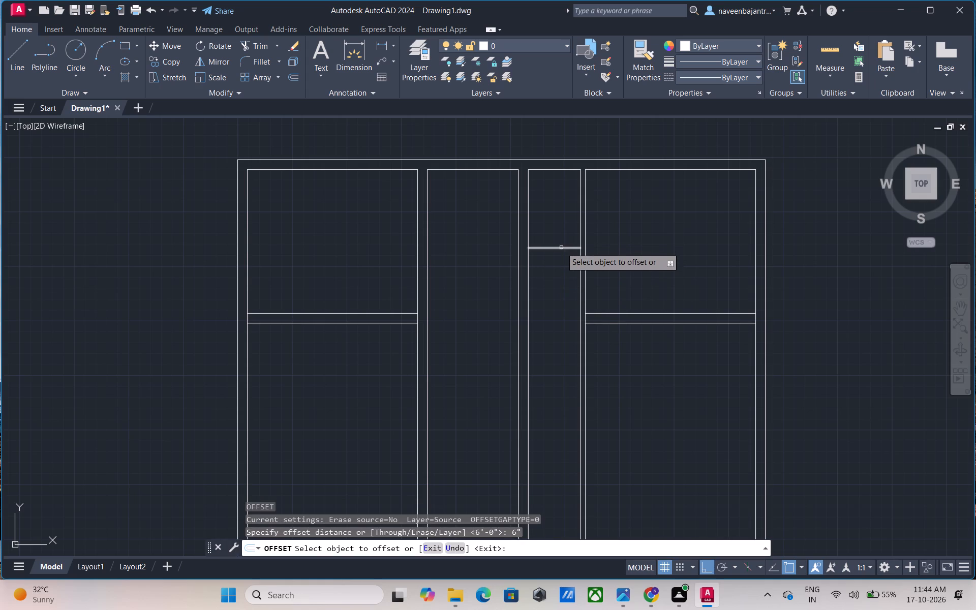
left_click(561, 248)
left_click(559, 281)
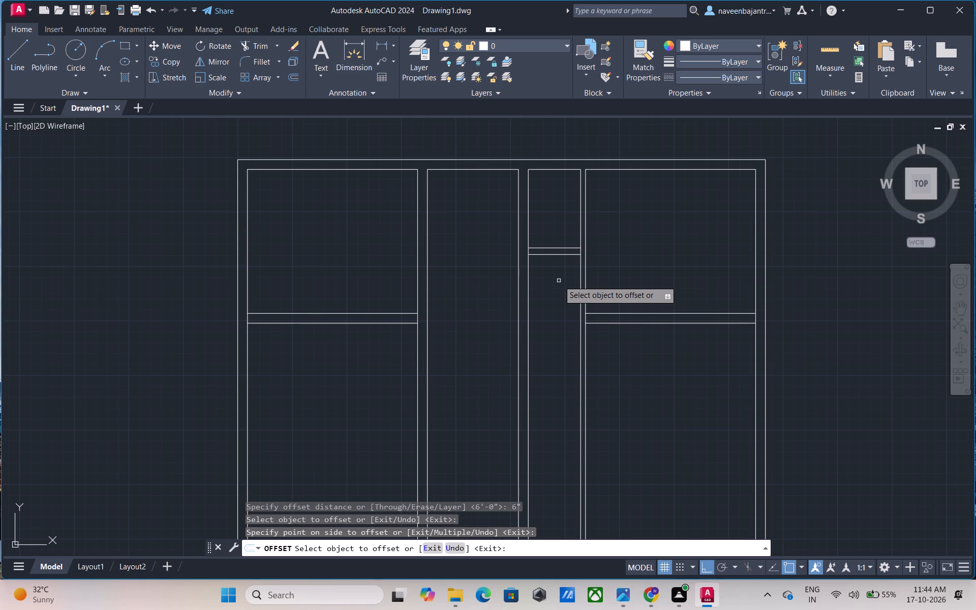
key("Escape")
Draw a horizontal line continuing the rightmost bay partition's lower face leftward across the narrow bay, just past the 9" middle partition.
type("l")
key("space")
left_click(584, 326)
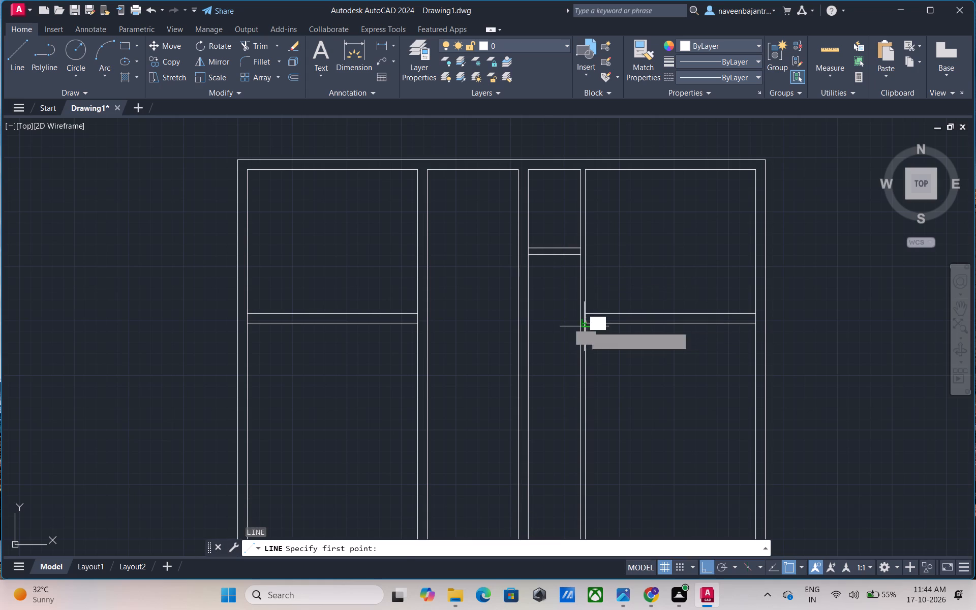
left_click(502, 328)
key("Escape")
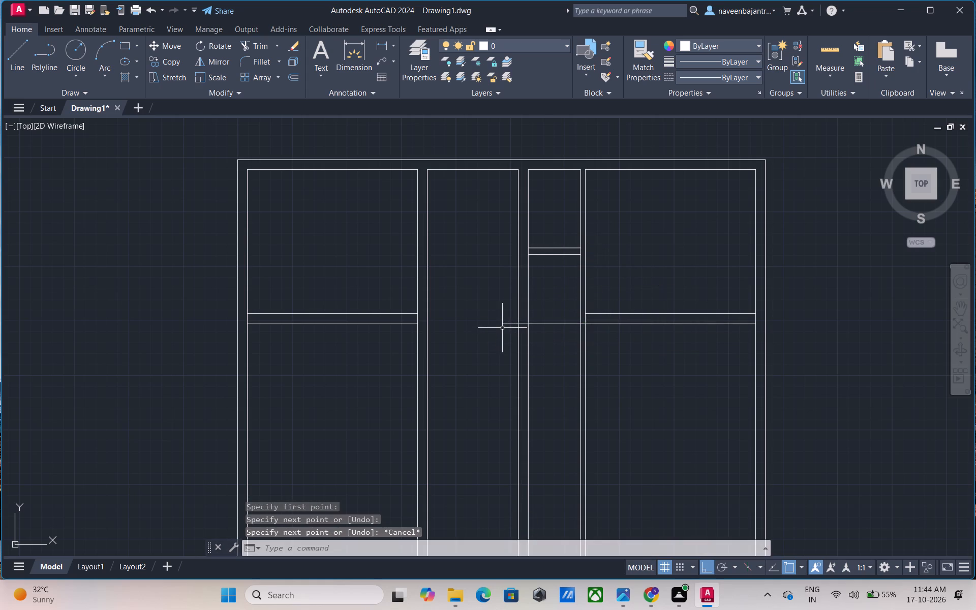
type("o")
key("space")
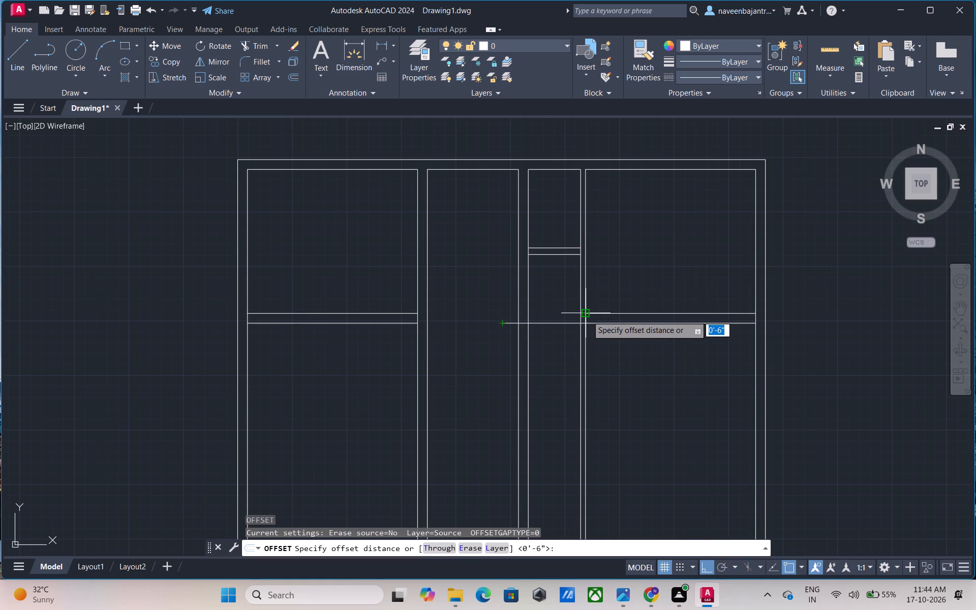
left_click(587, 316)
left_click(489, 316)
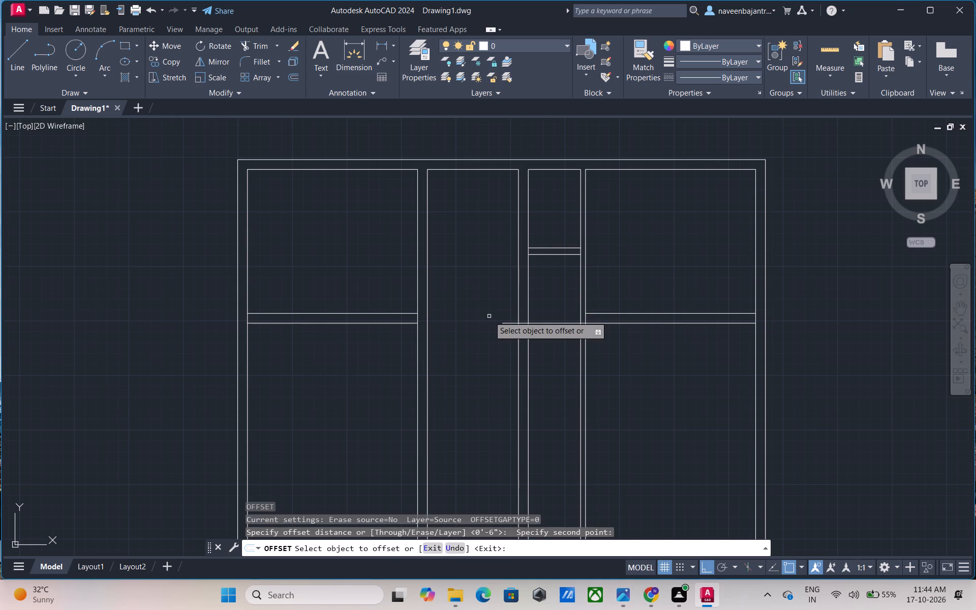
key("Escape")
Draw a horizontal line continuing the rightmost bay partition's upper face leftward across the narrow bay, just past the 9" middle partition.
type("l")
key("space")
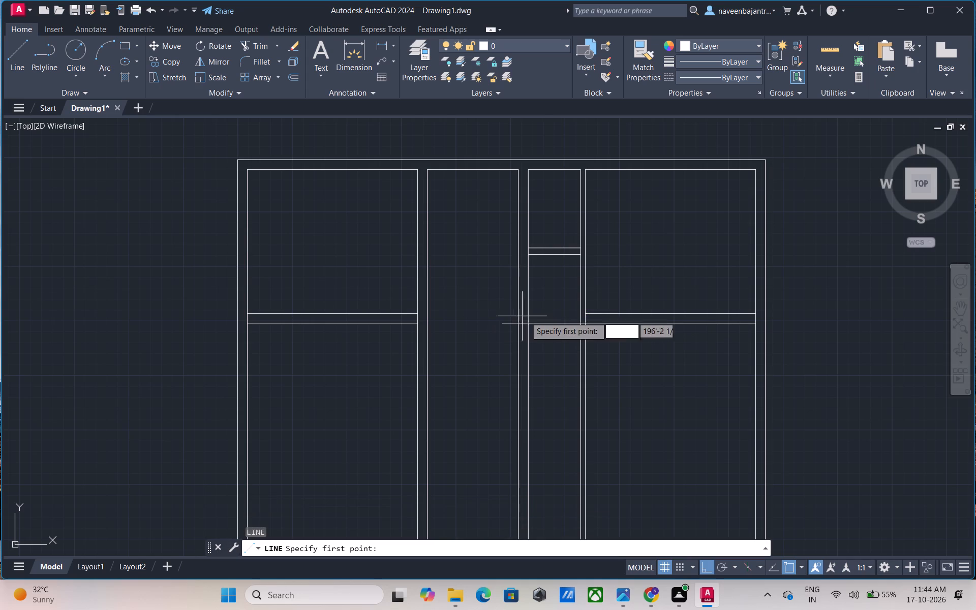
left_click(585, 315)
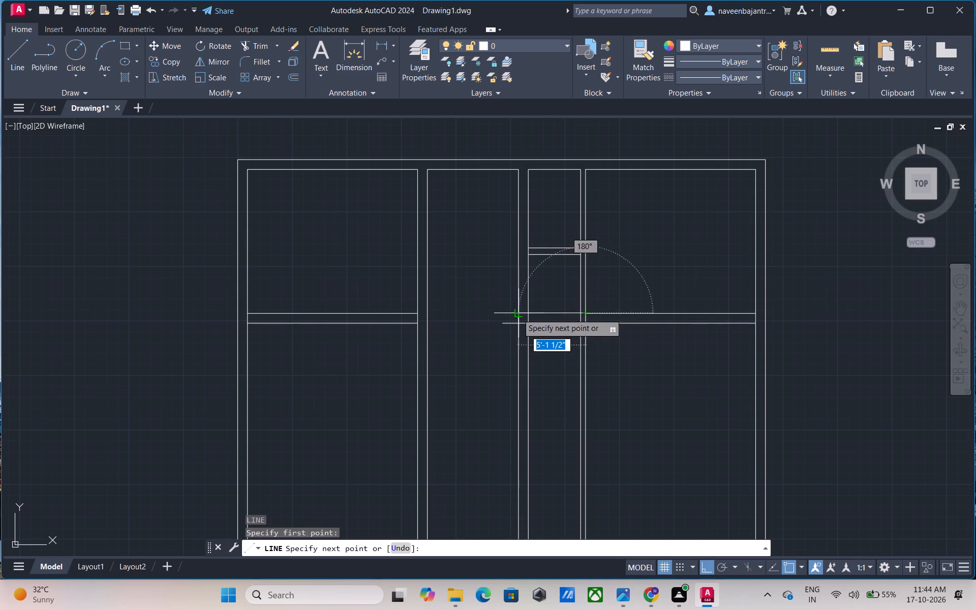
left_click(498, 314)
key("Escape")
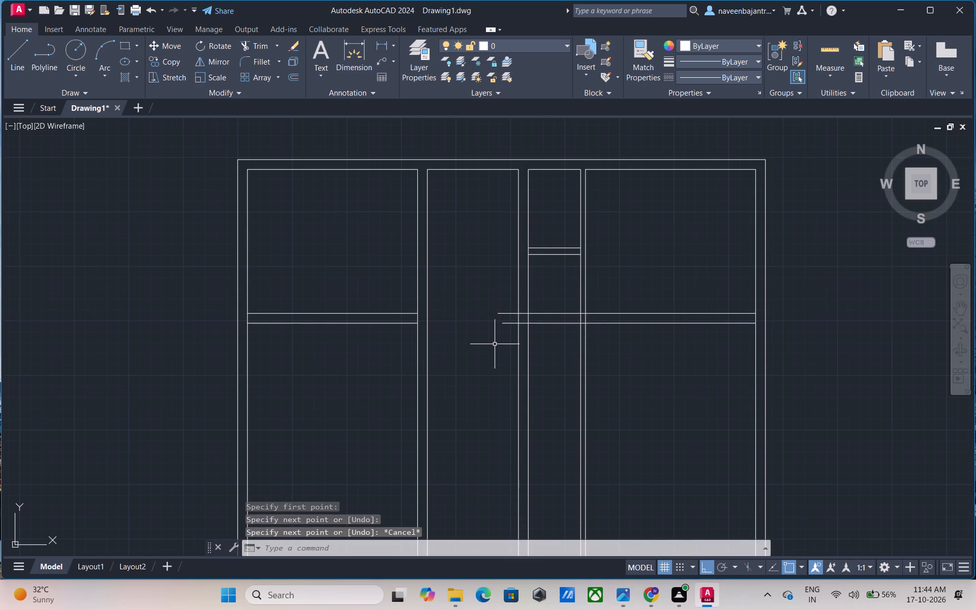
Draw a horizontal line continuing the leftmost bay partition's lower face rightward across the first vertical partition.
middle_click_drag(494, 345, 494, 315)
key("Escape")
type("l")
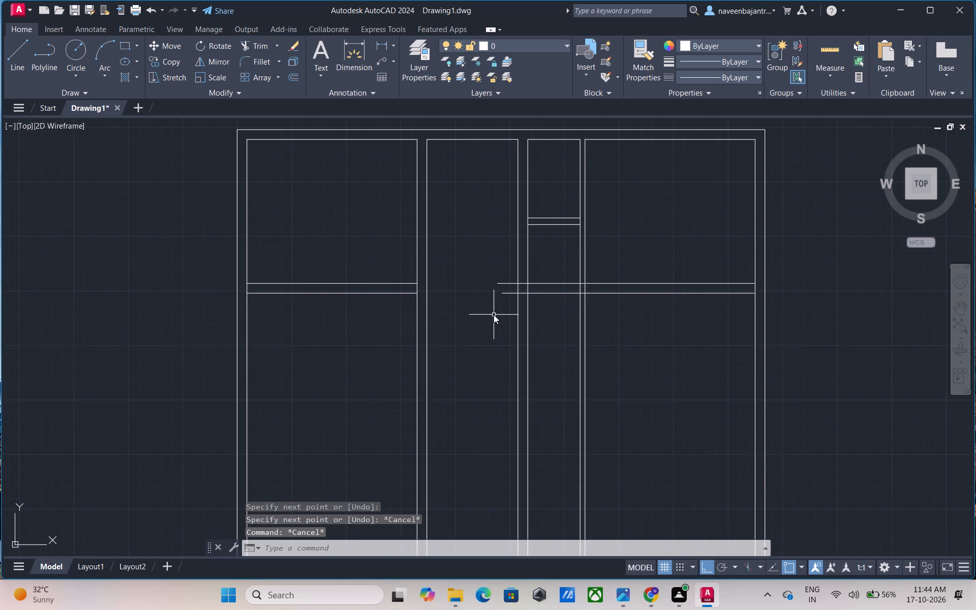
key("space")
left_click(415, 294)
left_click(439, 294)
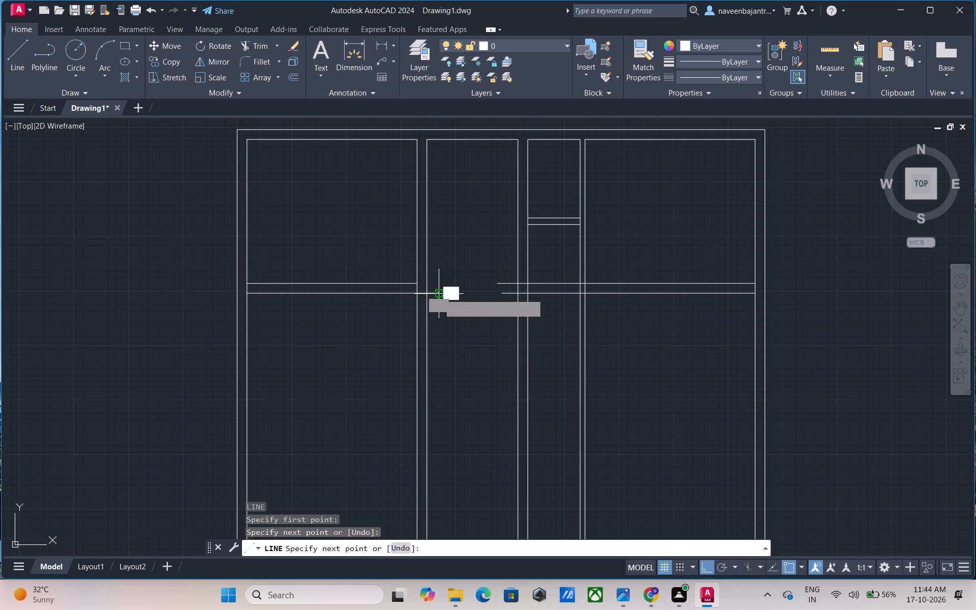
key("Escape")
Trim the overhanging line and the first vertical partition's lines to form a clean 9" corner with the leftmost bay's horizontal partition.
key("t")
type("r")
key("space")
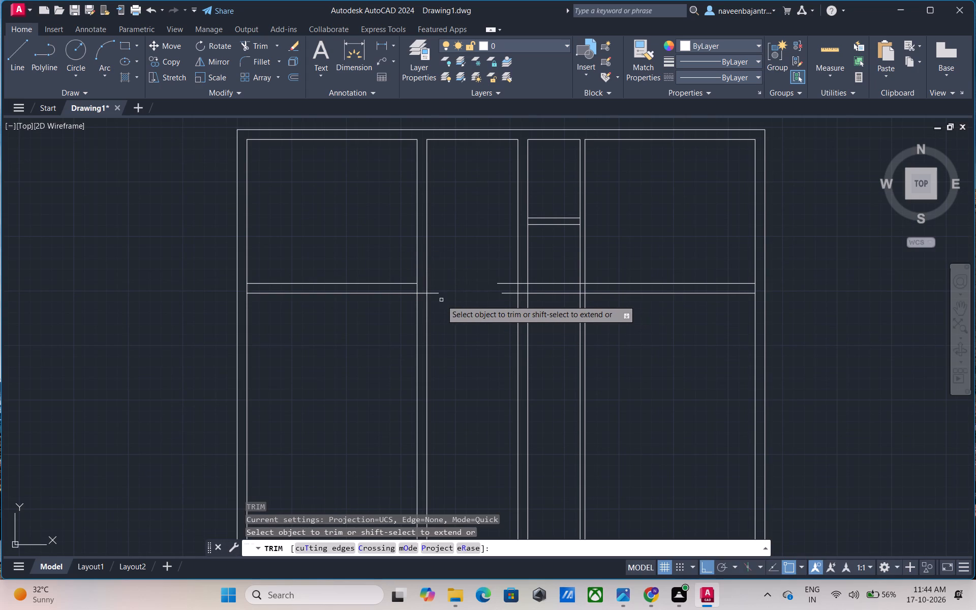
left_click(438, 294)
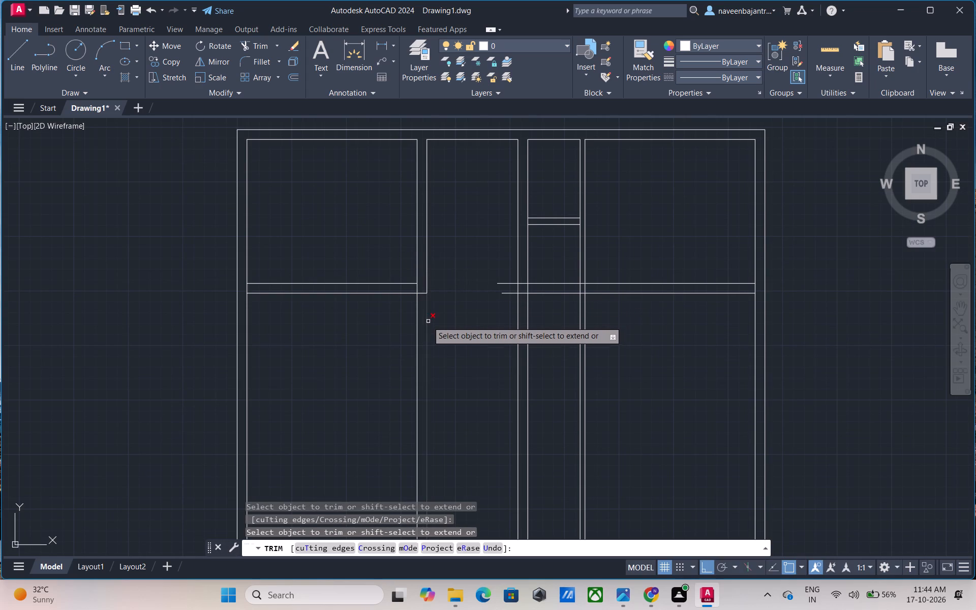
left_click(428, 322)
left_click(418, 315)
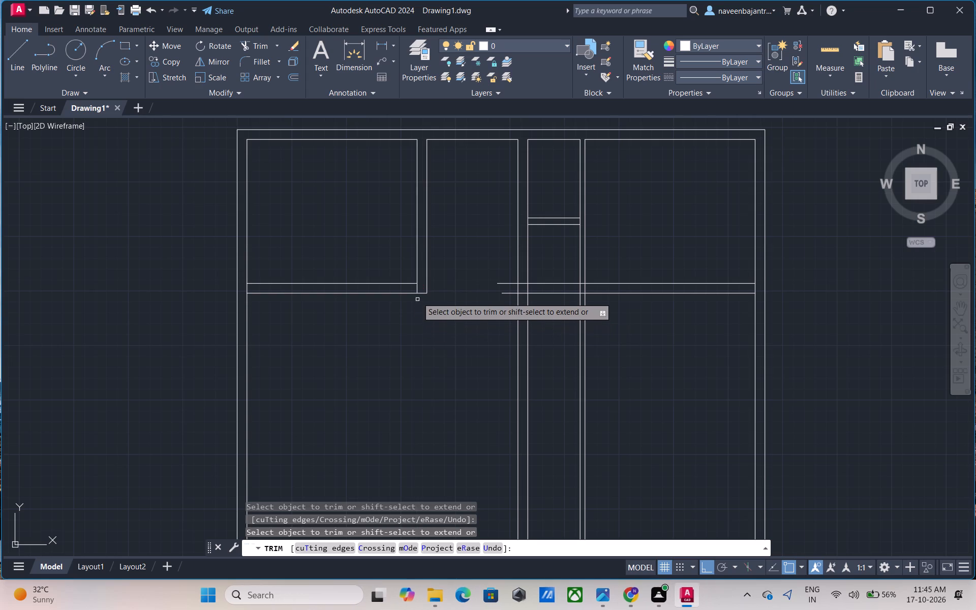
left_click(416, 289)
Trim the overhanging horizontal lines and the 9" middle partition's lines to form a clean corner at the narrow bay's lower left.
left_click(506, 293)
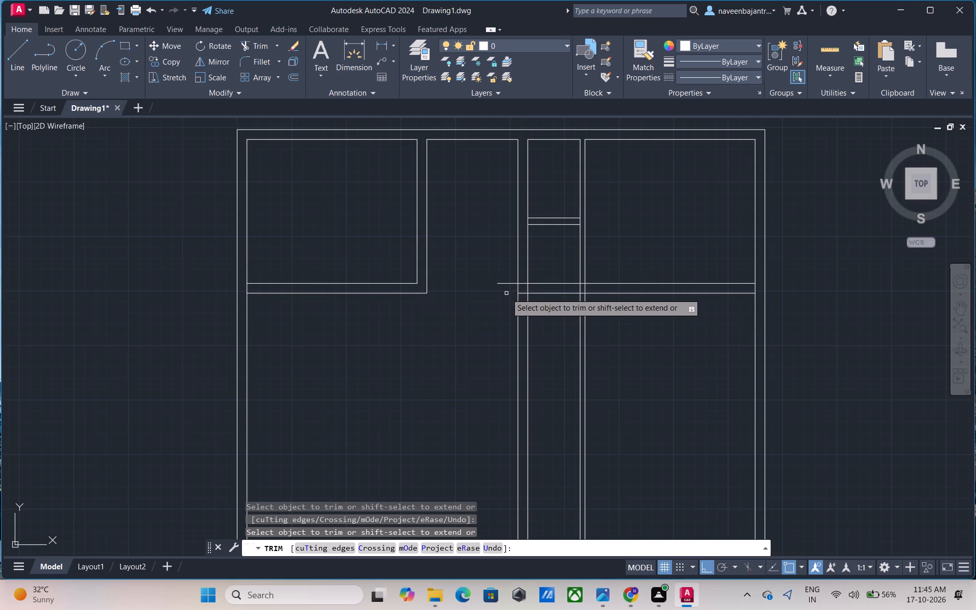
left_click(507, 284)
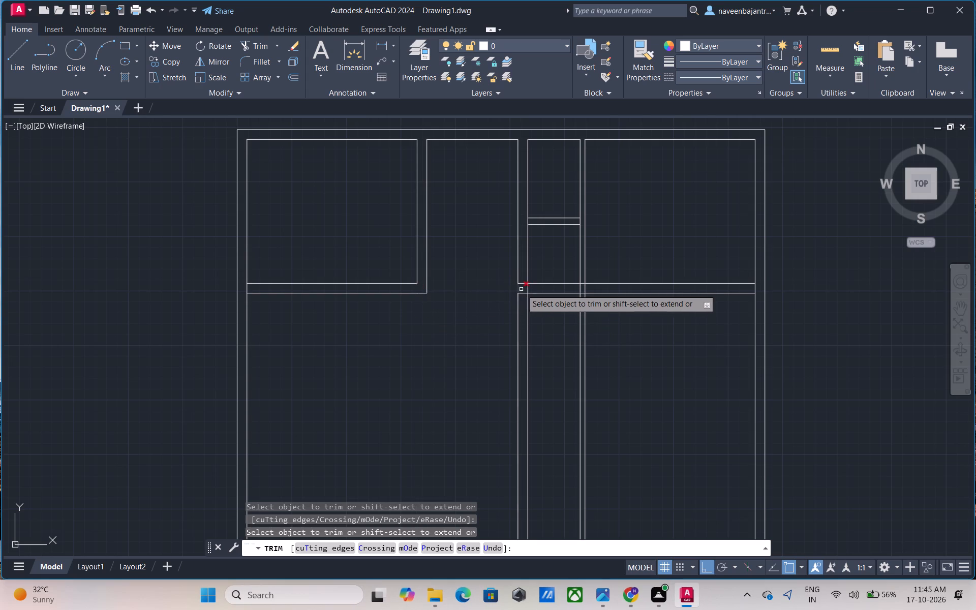
left_click(524, 284)
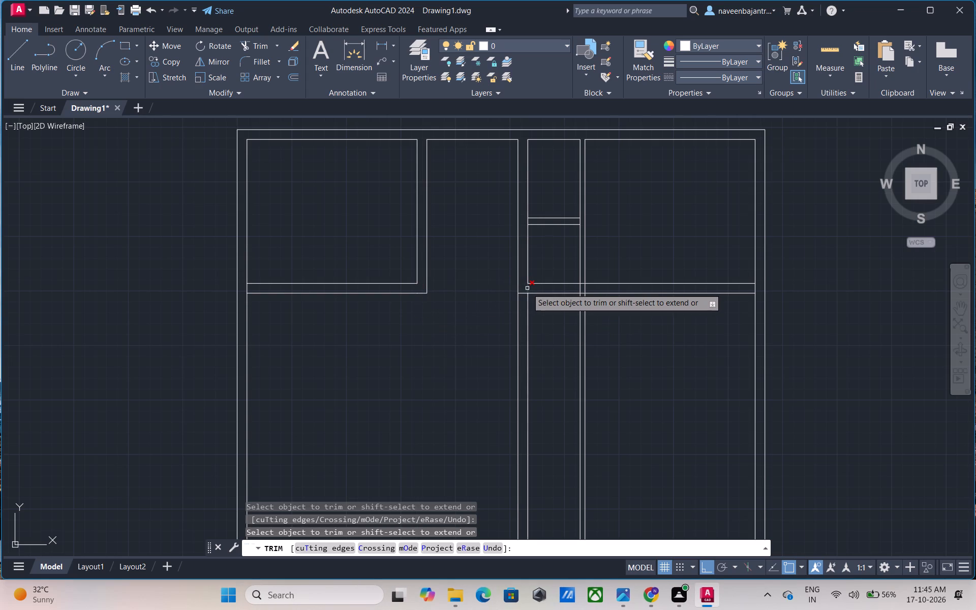
left_click(527, 290)
left_click(519, 308)
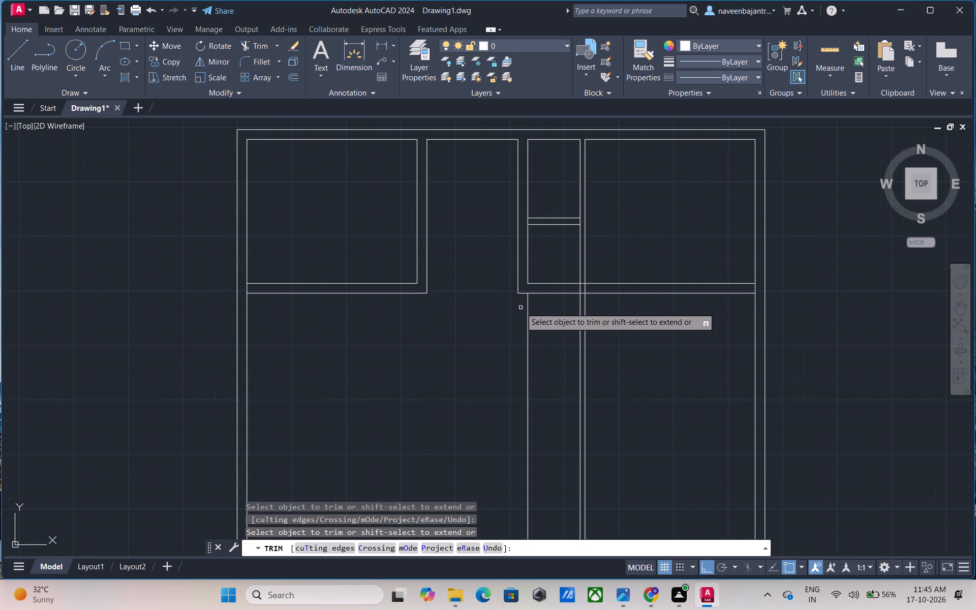
left_click(527, 308)
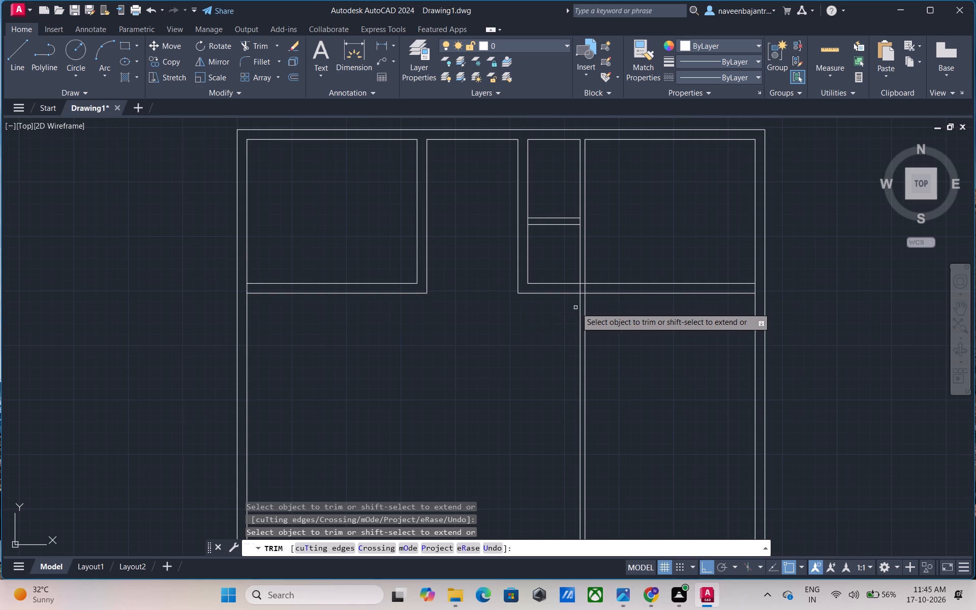
Trim both lines of the 4.5" partition so they end at the upper face of the horizontal partition.
left_click(579, 308)
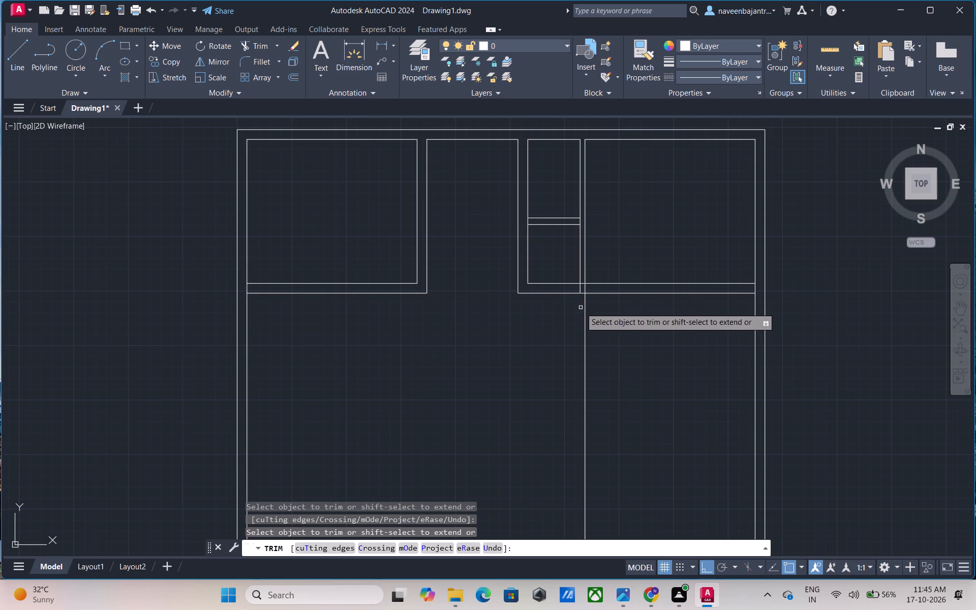
left_click(584, 308)
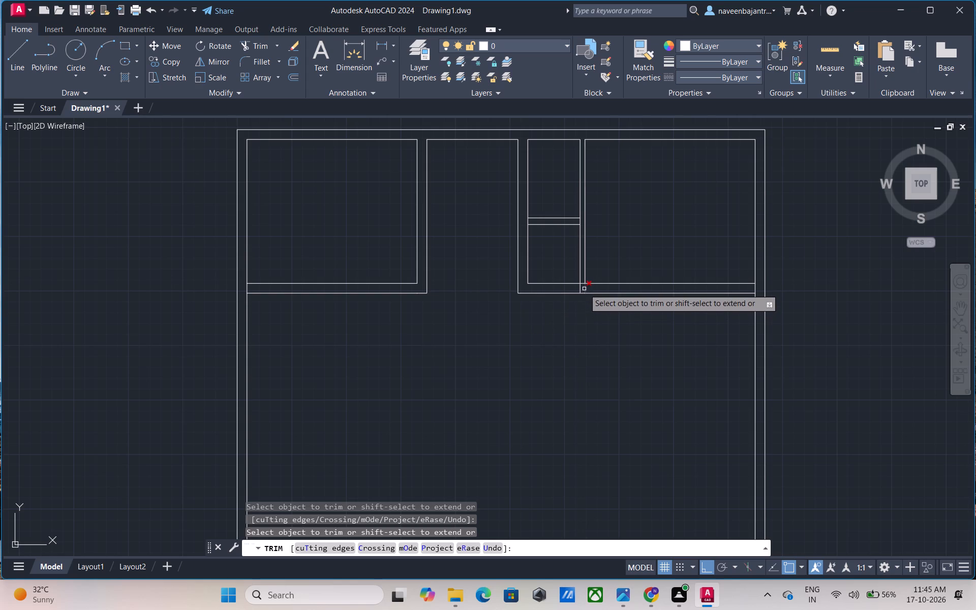
left_click(584, 289)
left_click(579, 288)
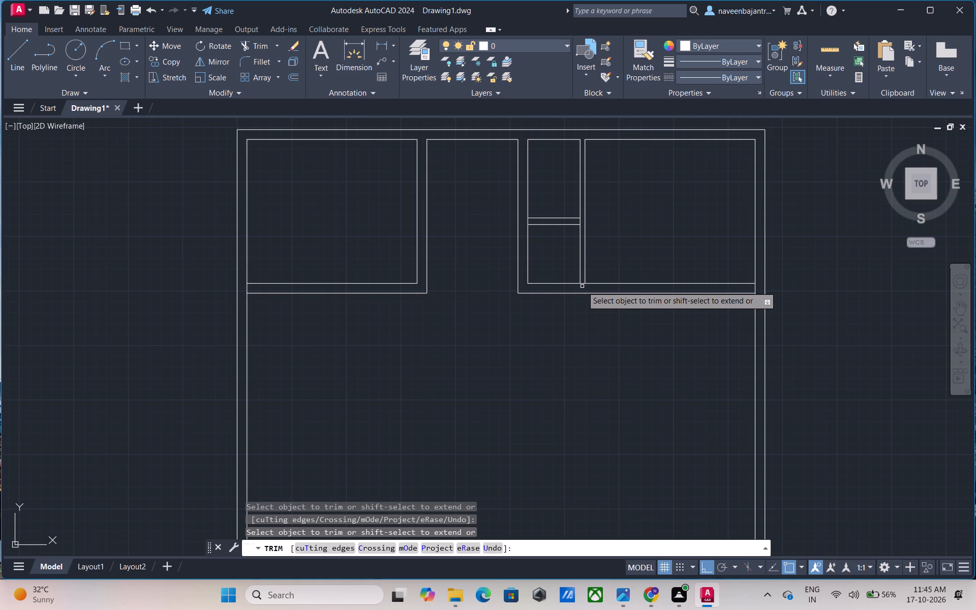
Trim the wall lines crossing the 4.5" partition's lower end and both ends of the narrow bay's cross partition to open the junctions.
left_click(582, 285)
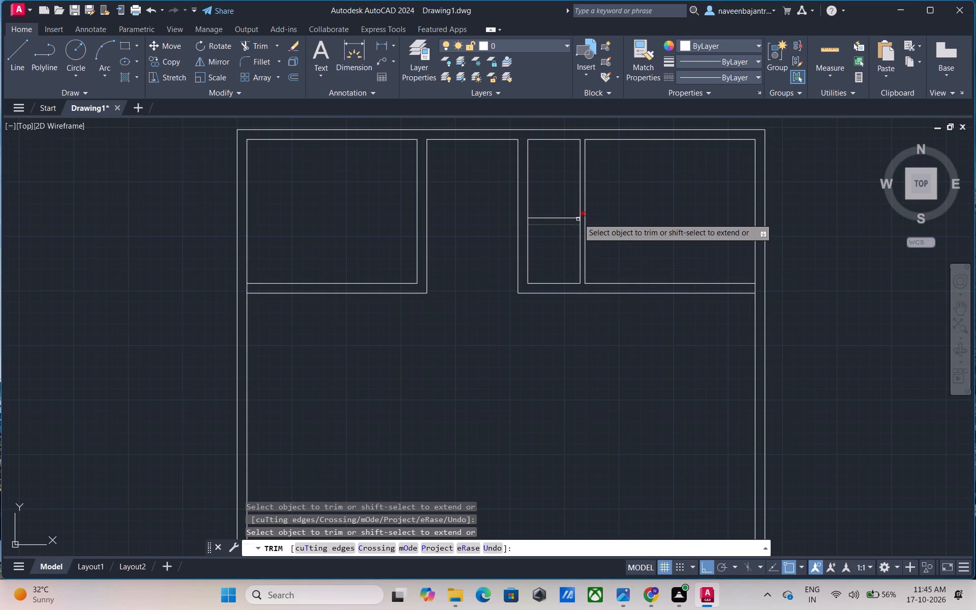
left_click(579, 221)
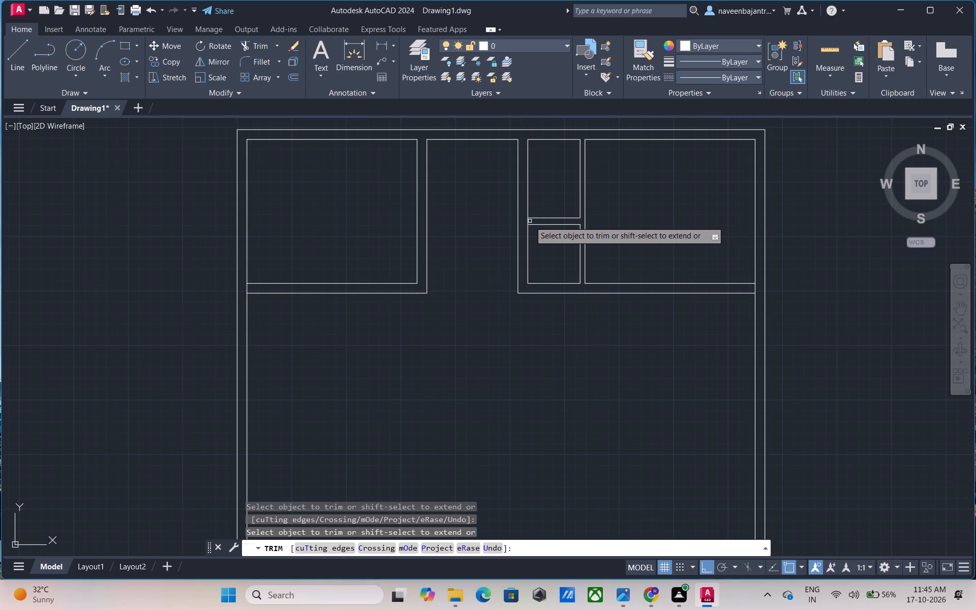
left_click(529, 221)
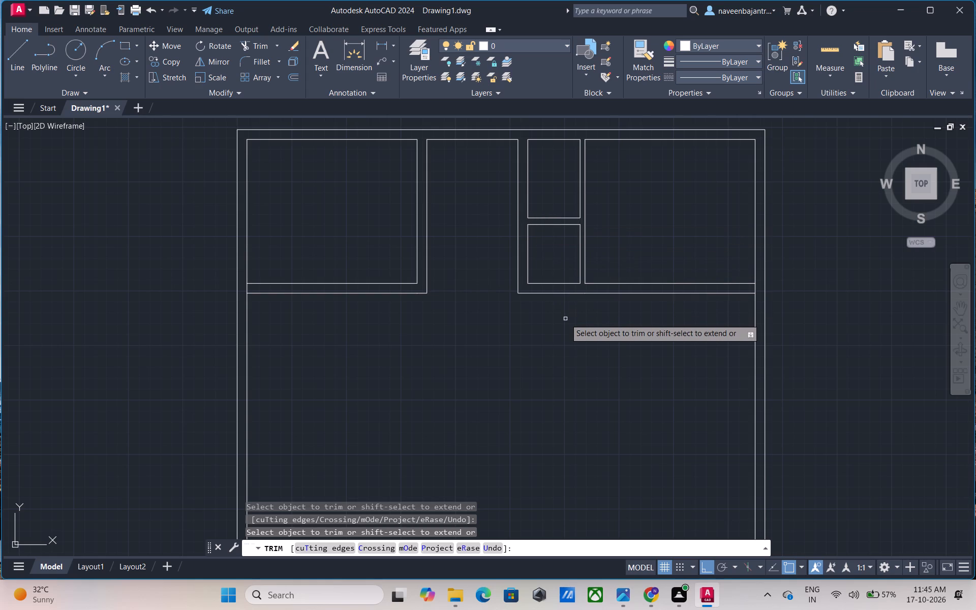
key("Escape")
Offset the lower face of the rightmost bay's horizontal partition 4' downward.
scroll(565, 322, "down", 2)
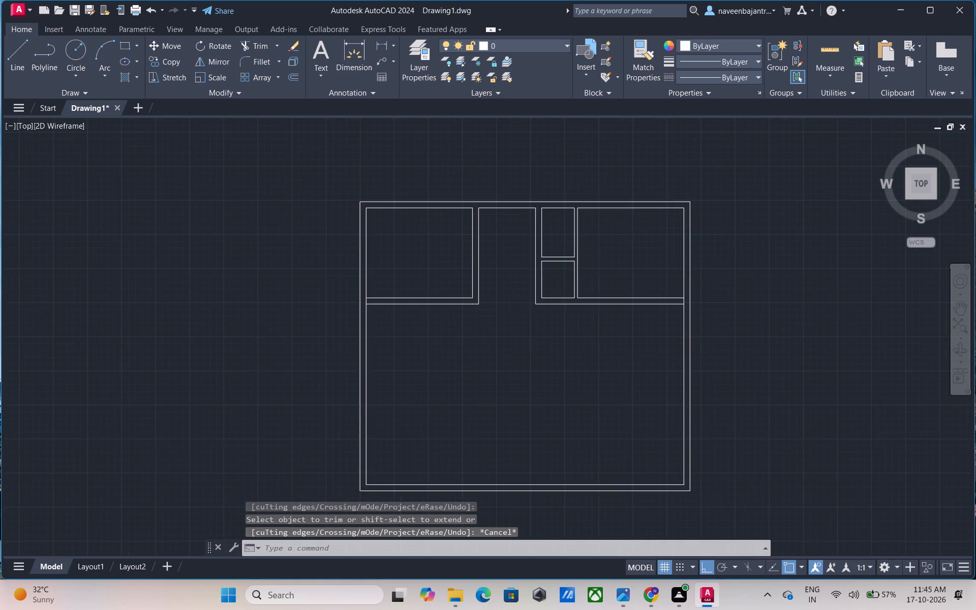
middle_click_drag(574, 338, 552, 298)
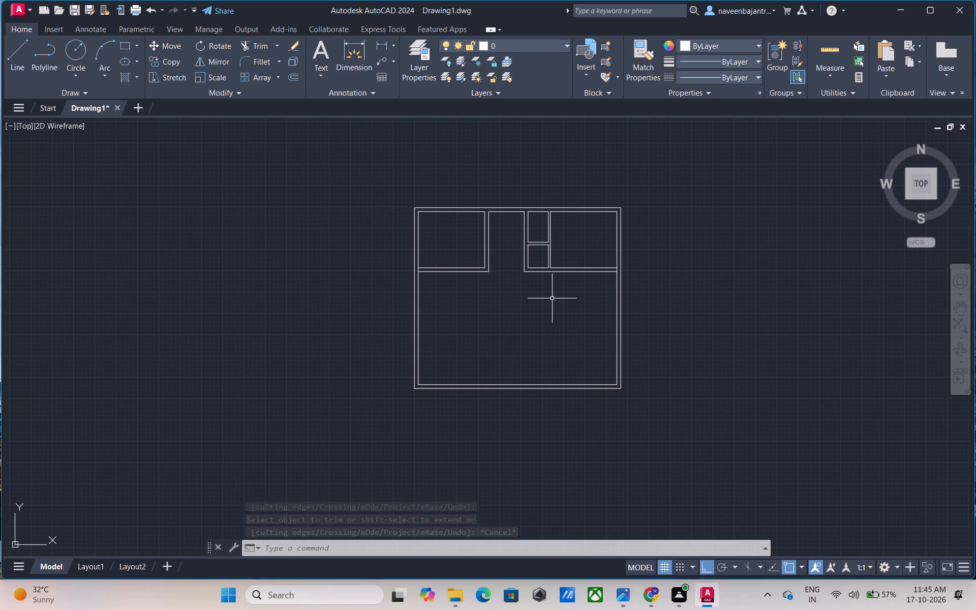
scroll(552, 298, "up", 3)
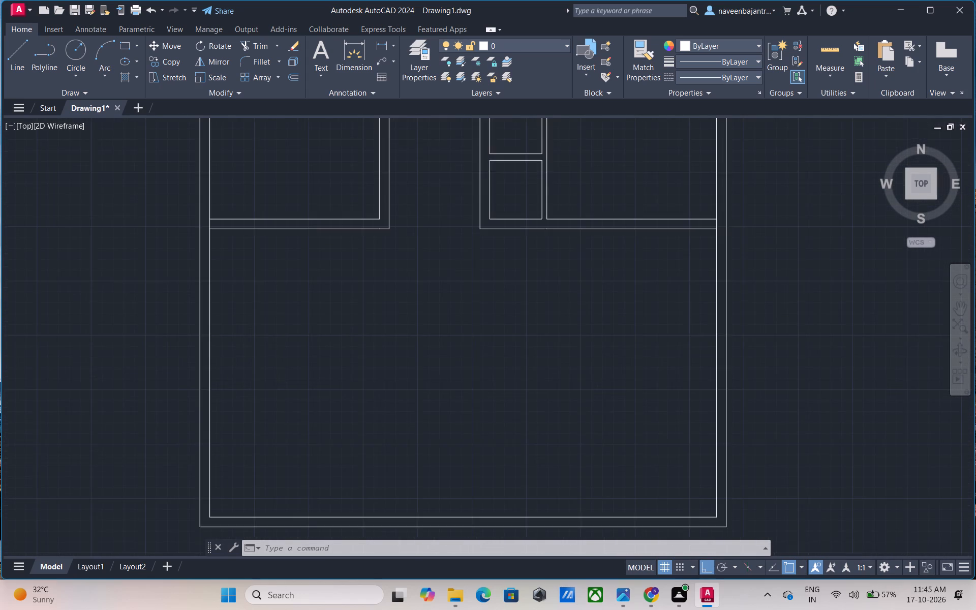
middle_click_drag(598, 286, 543, 328)
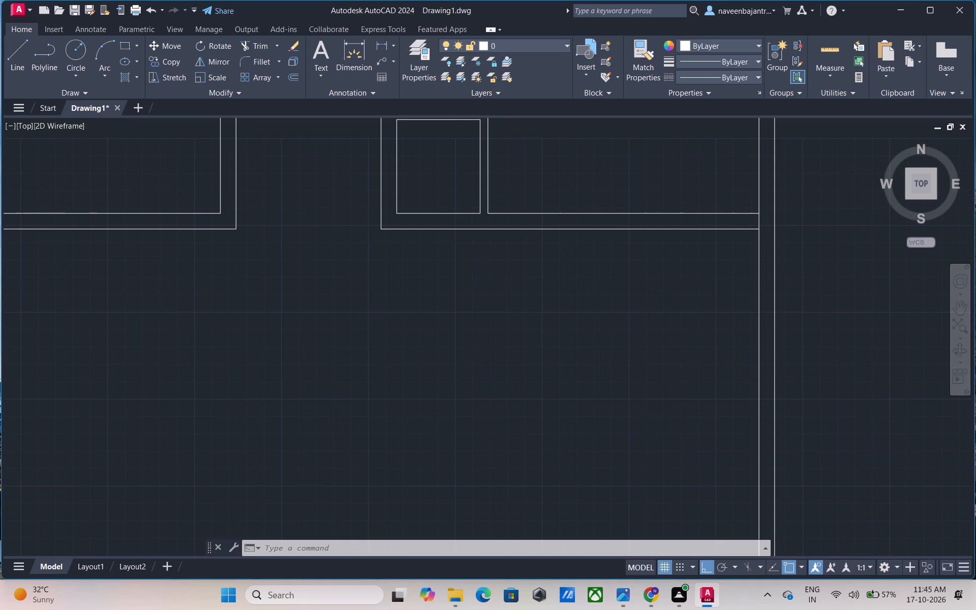
key("Escape")
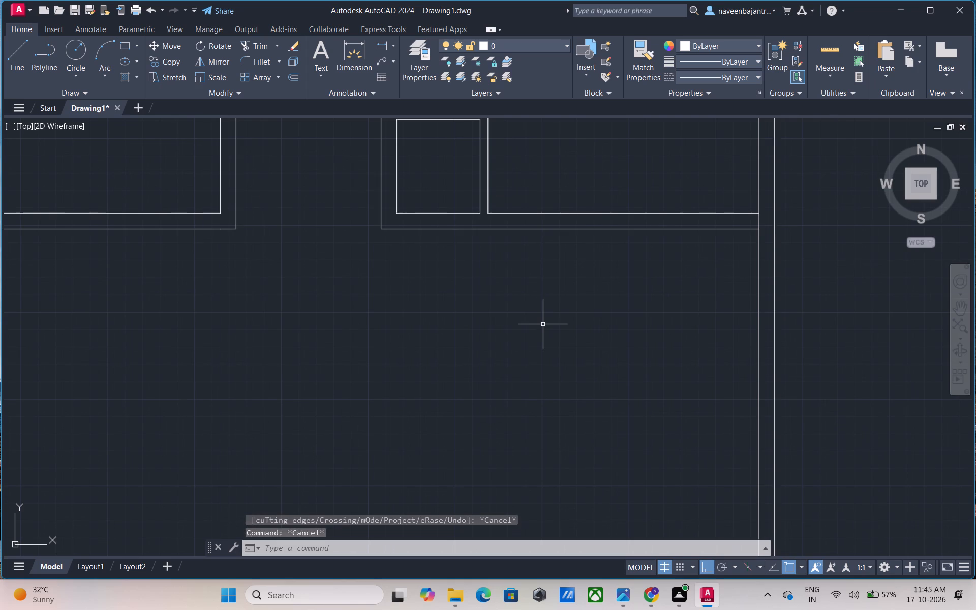
key("Escape")
type("o 4'")
key("Return")
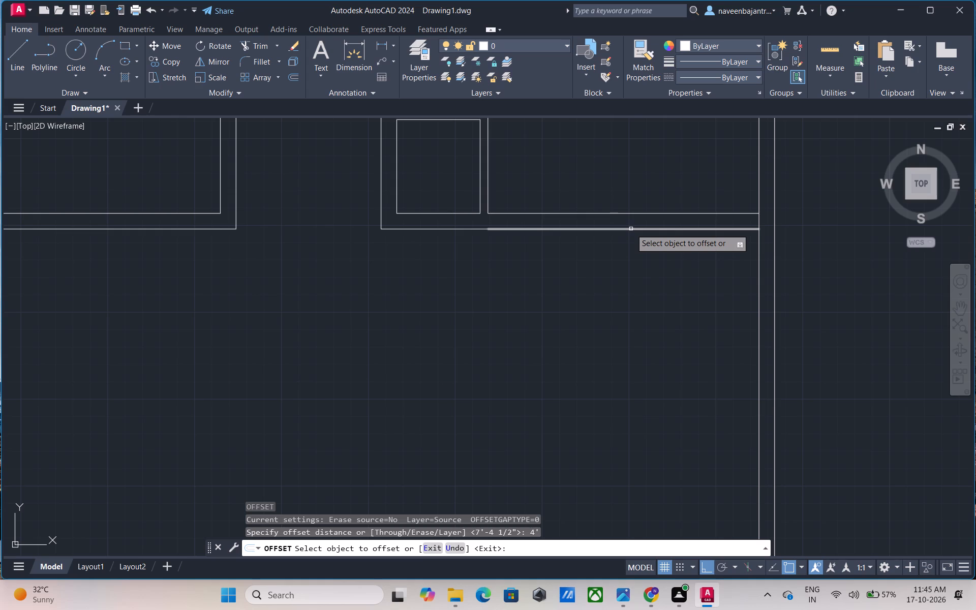
left_click(631, 229)
left_click(632, 279)
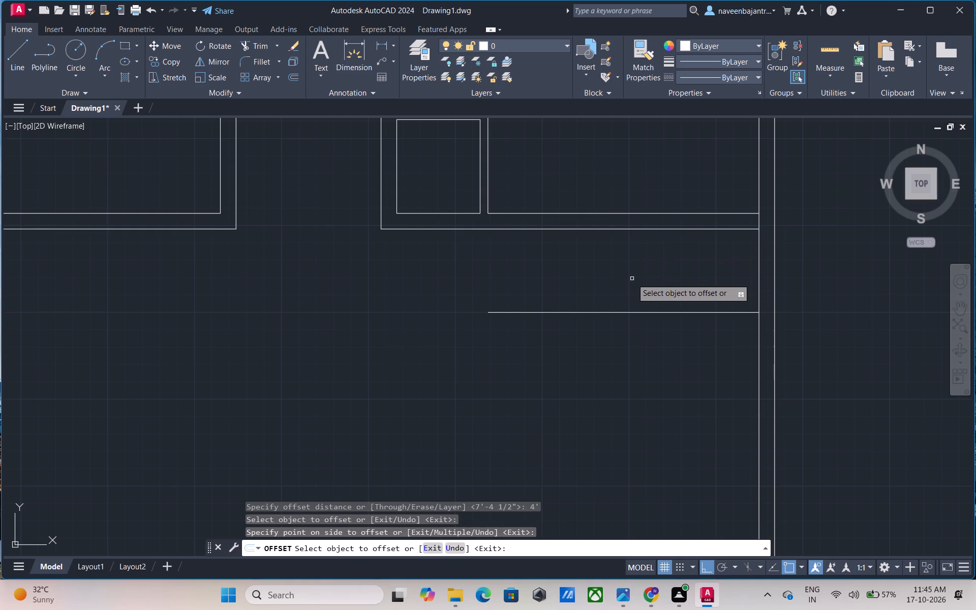
key("Escape")
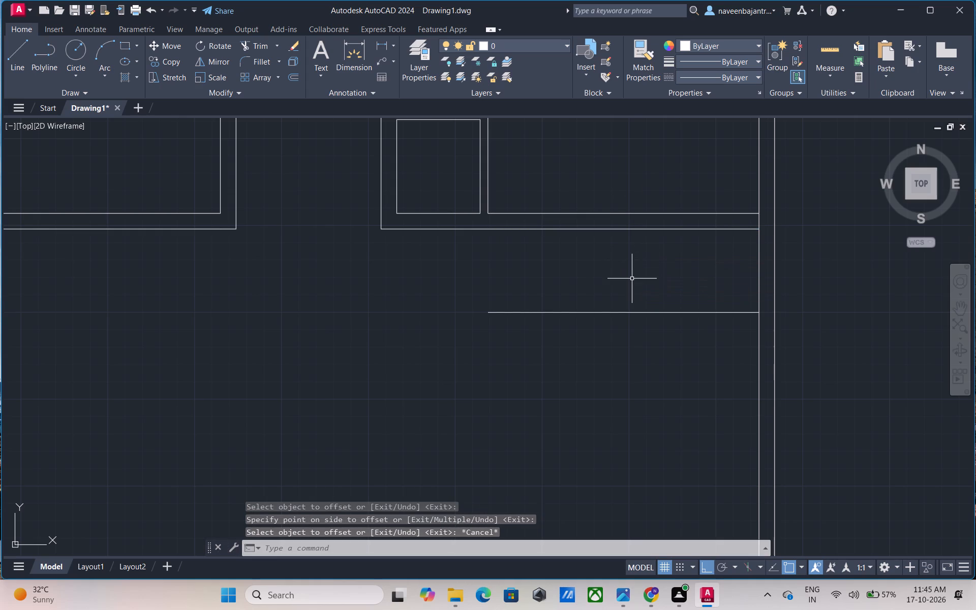
Offset the new horizontal line below the rightmost bay 6" downward to form a partition.
type("o 6")
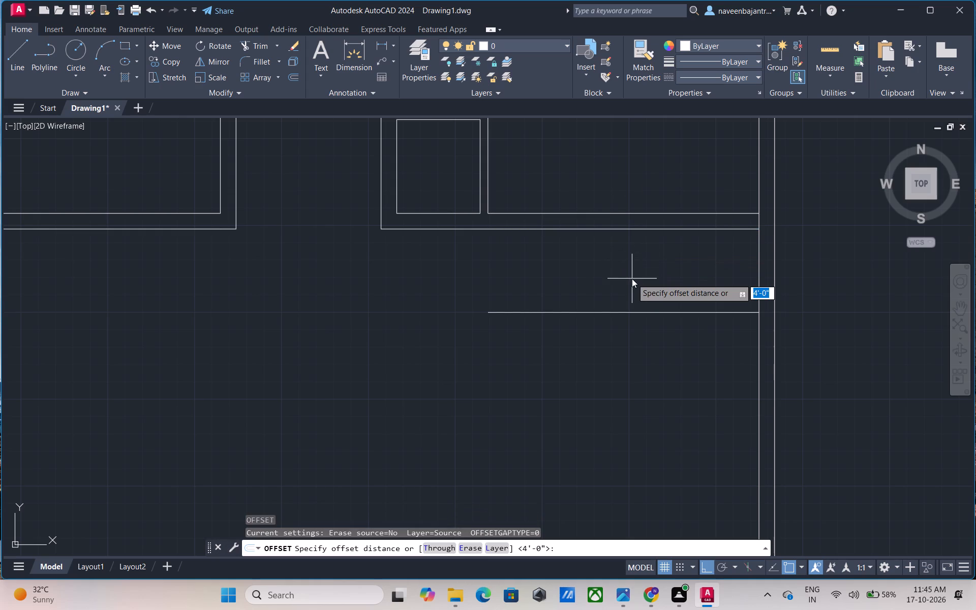
key("shift+quotedbl")
key("Return")
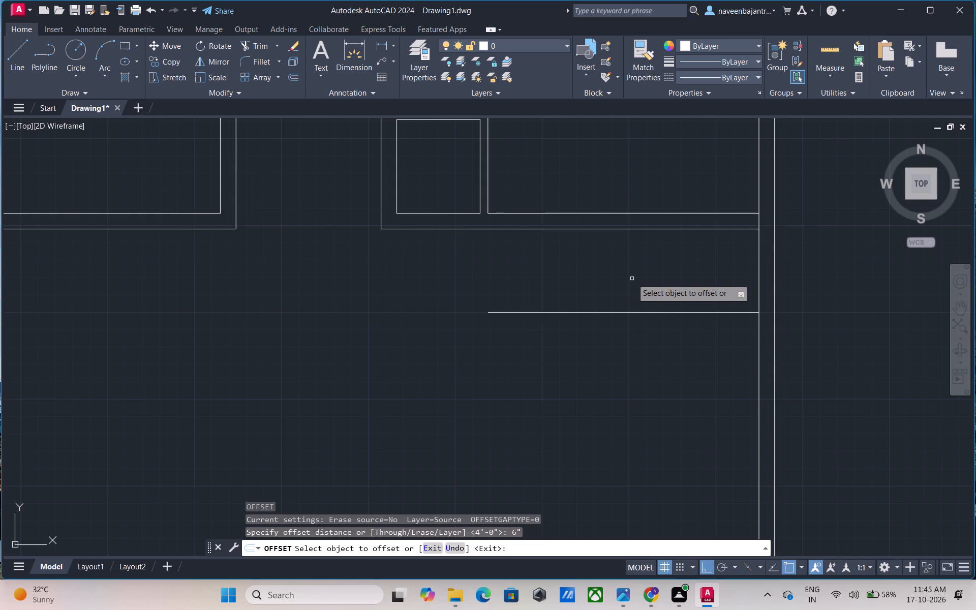
left_click(633, 312)
left_click(630, 348)
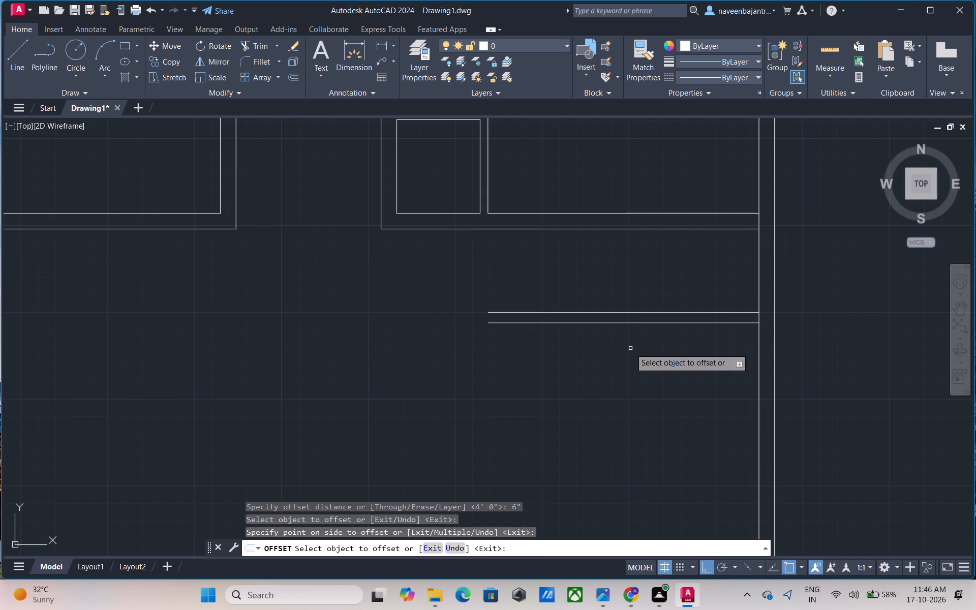
key("Escape")
Trim the right outer wall's inner line between the two faces of the new 6" horizontal partition.
type("tr")
key("space")
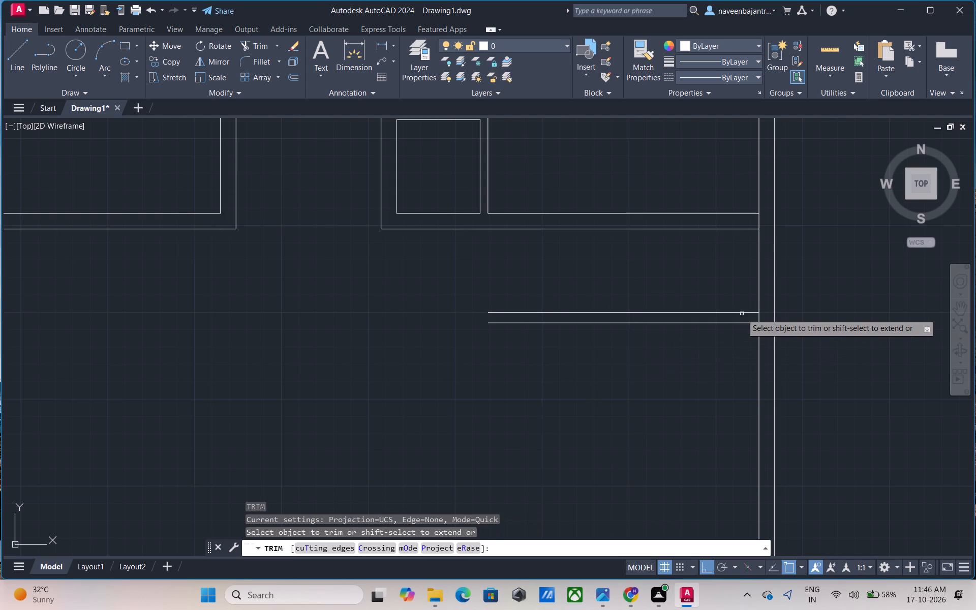
left_click(758, 319)
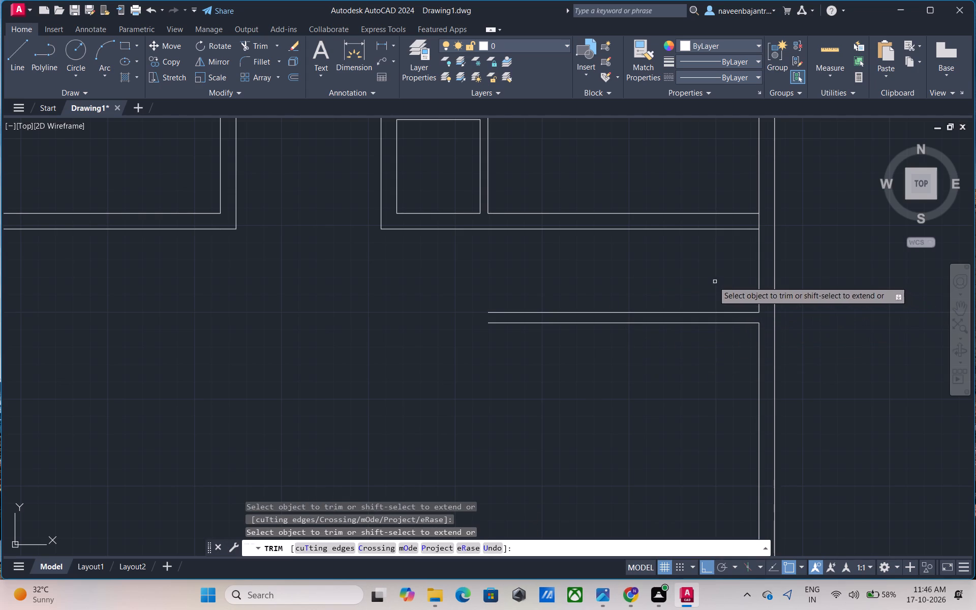
key("Escape")
key("Escape")
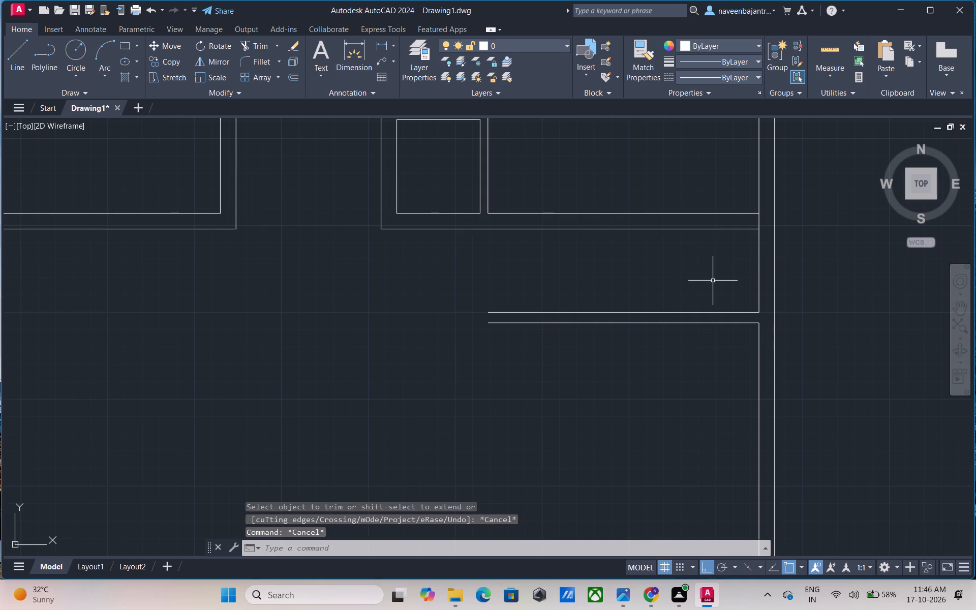
Offset the right outer wall's inner line 6'10" to the left.
type("o 6'")
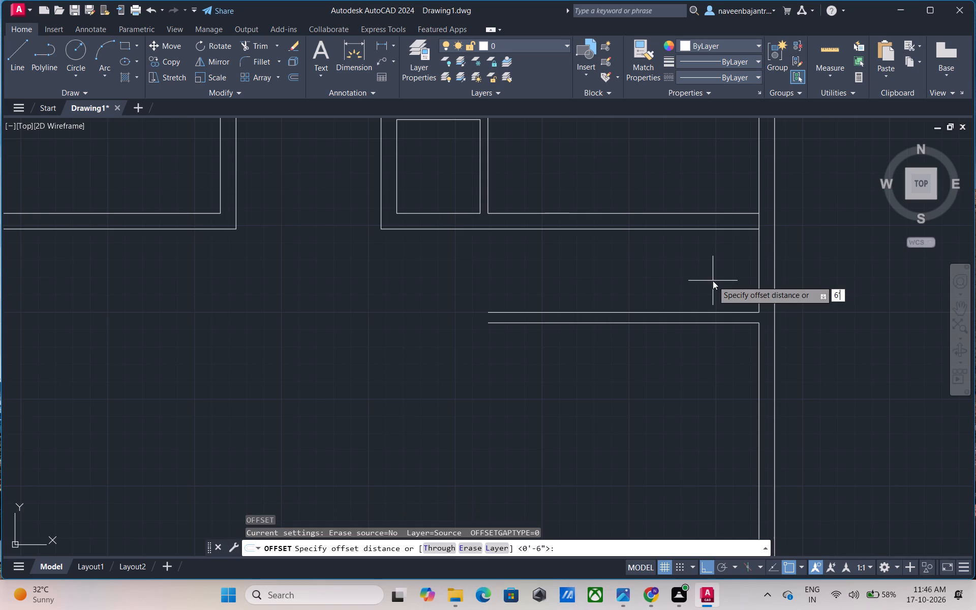
type("10")
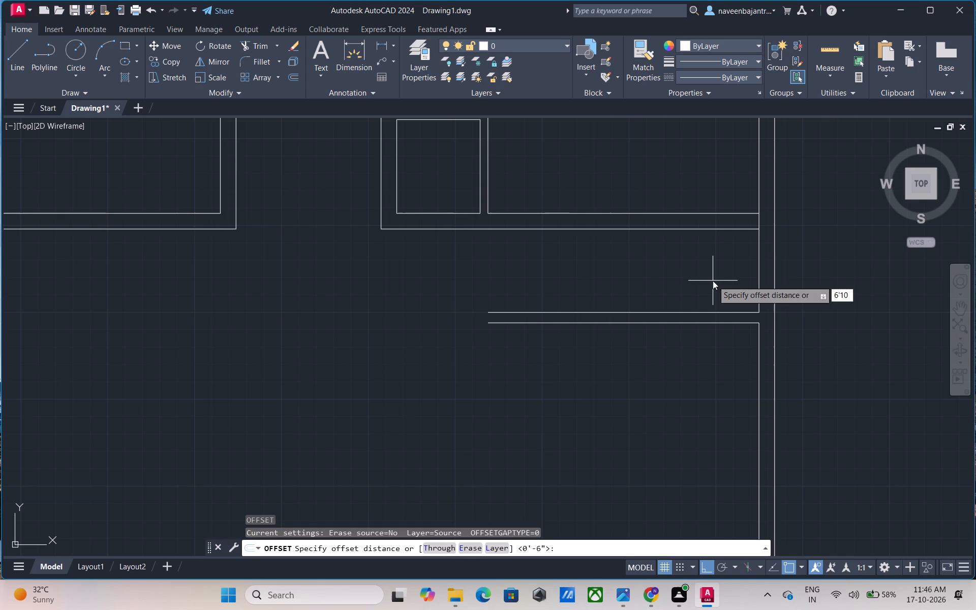
key("shift+quotedbl")
key("Return")
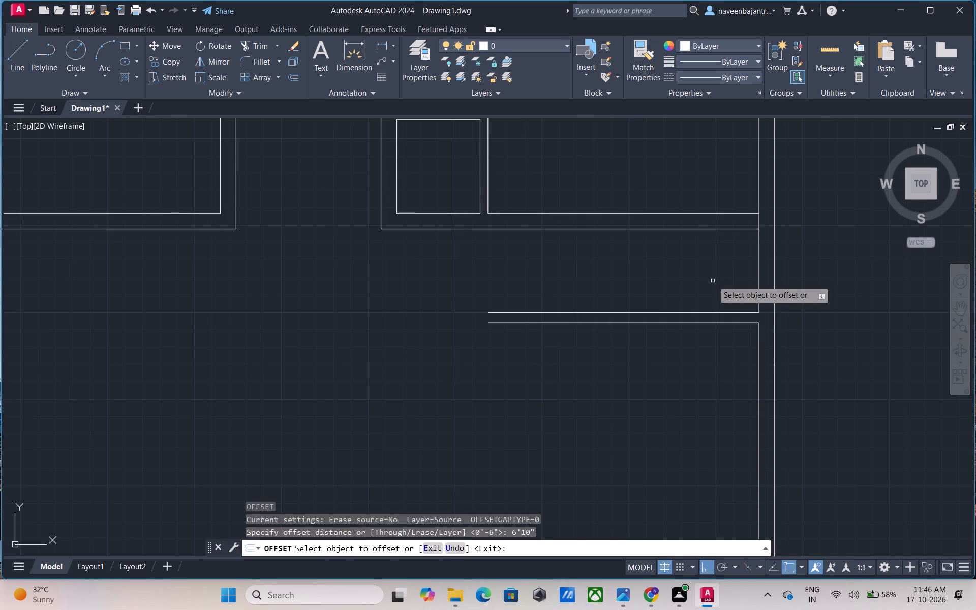
left_click(760, 267)
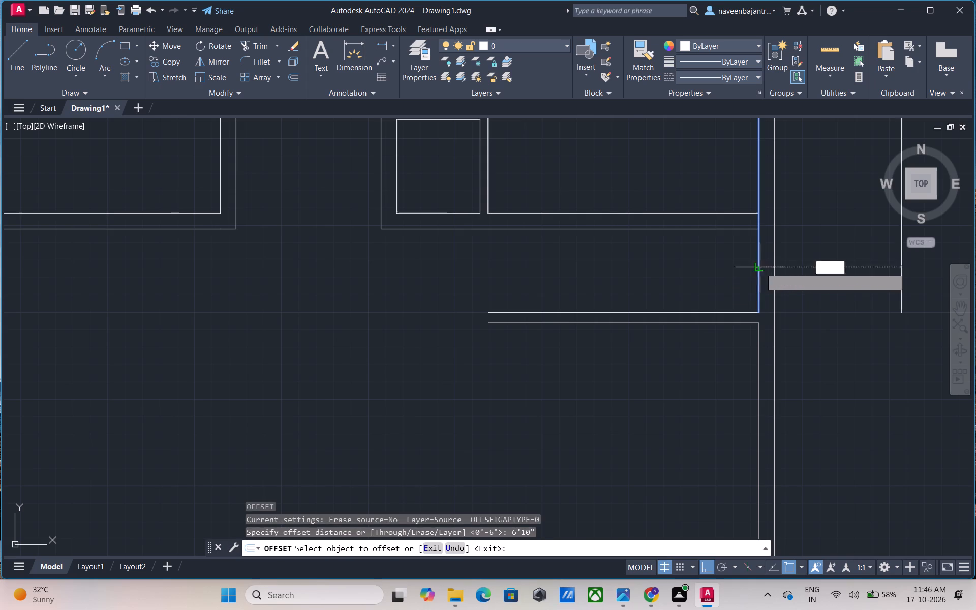
left_click(697, 270)
key("Escape")
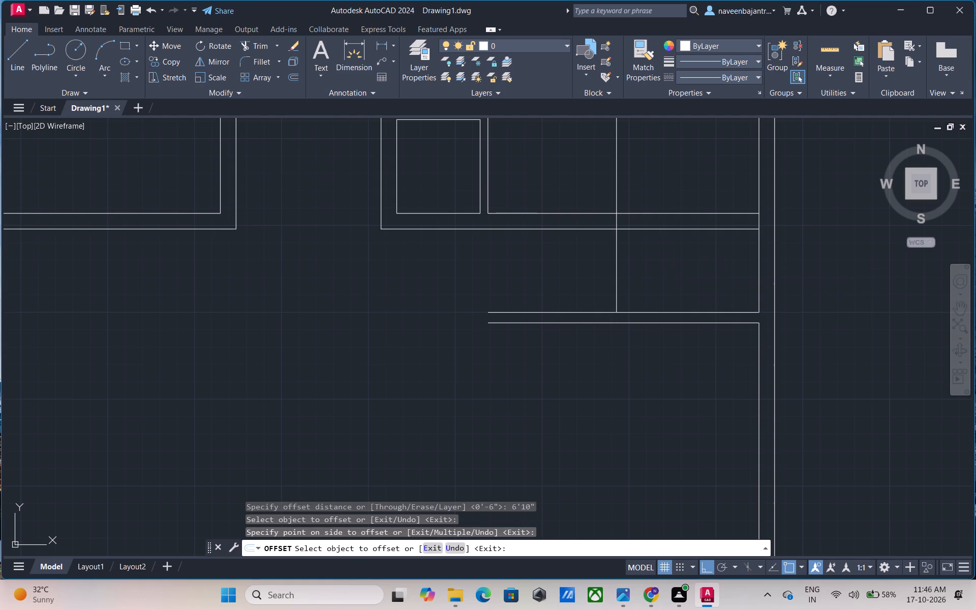
Trim the offset vertical line to the upper partition's lower face, and remove the right wall's inner line between that 9" partition's faces.
type("tr")
key("space")
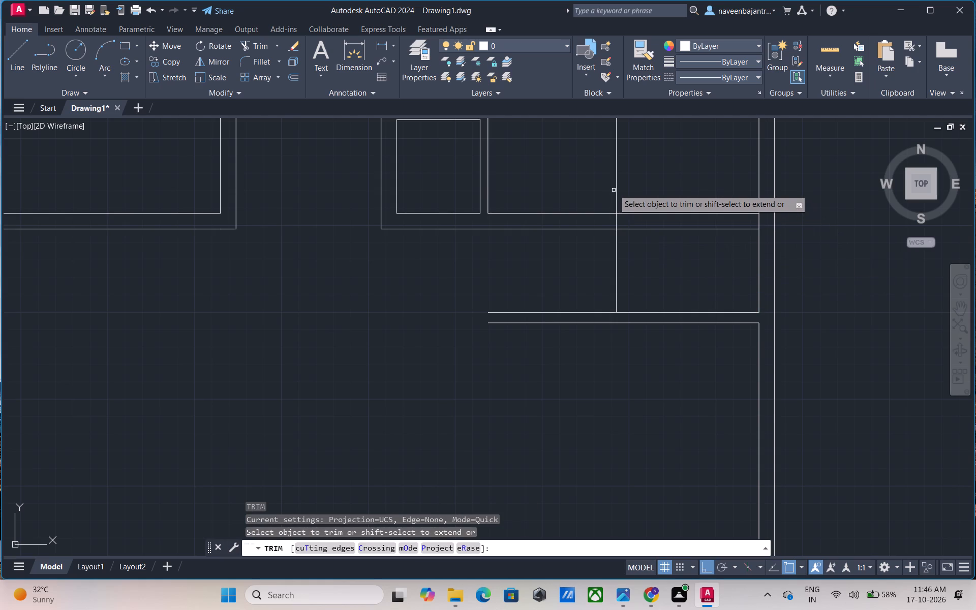
left_click(616, 184)
left_click(617, 222)
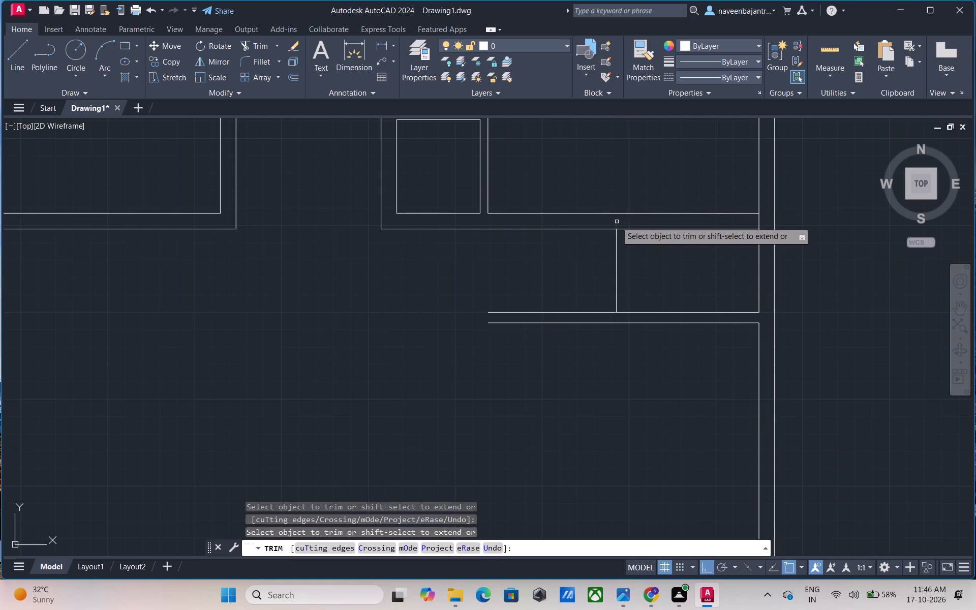
left_click(759, 222)
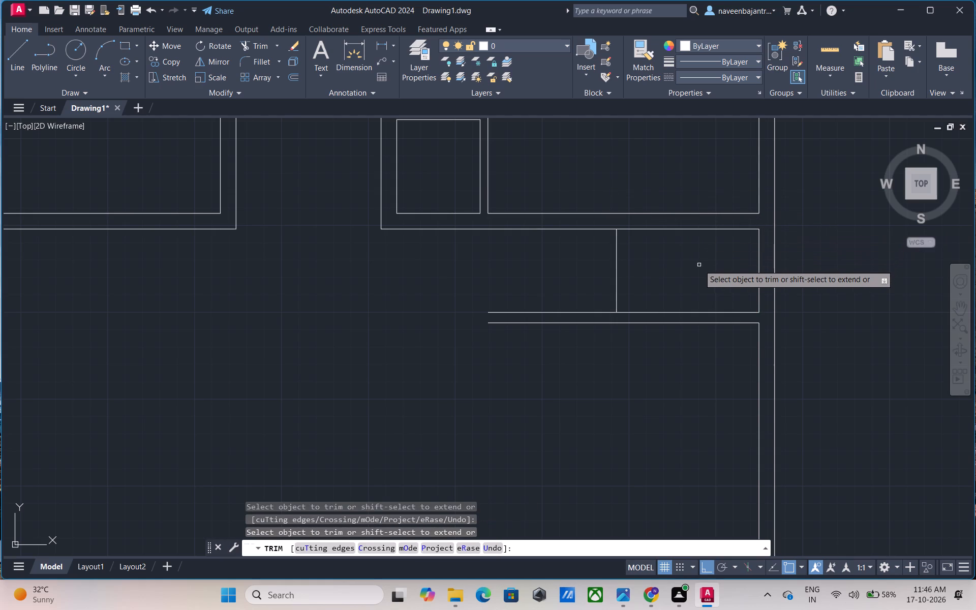
key("Escape")
key("Escape")
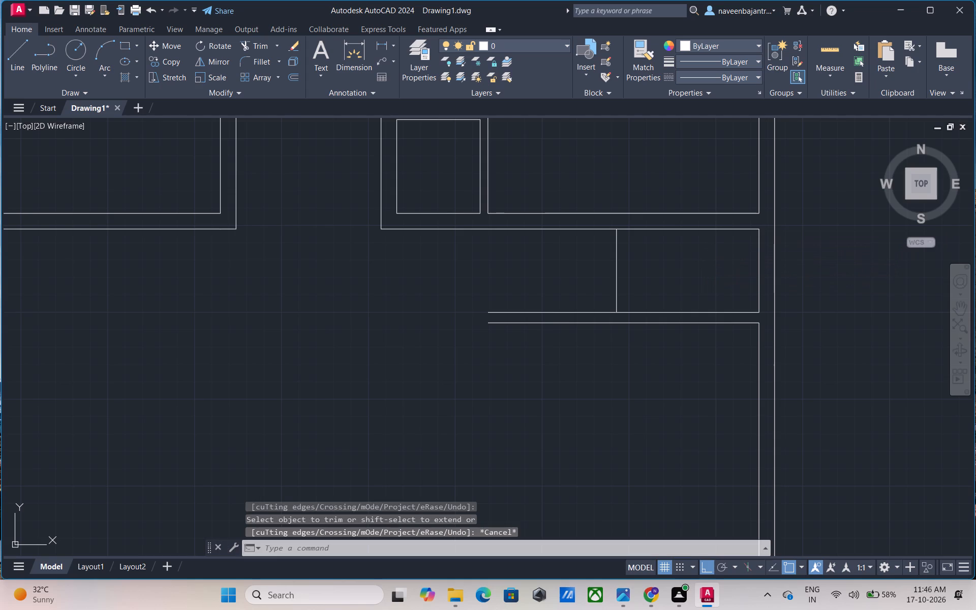
Offset the short vertical line below the rightmost bay 6" to the left to form a partition.
type("o 6")
key("shift+quotedbl")
key("Return")
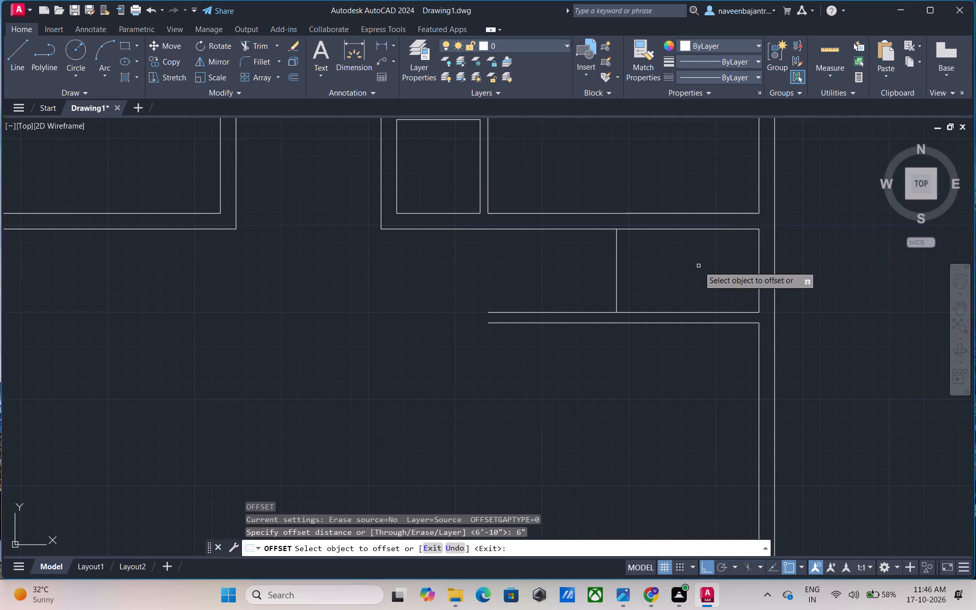
left_click(616, 278)
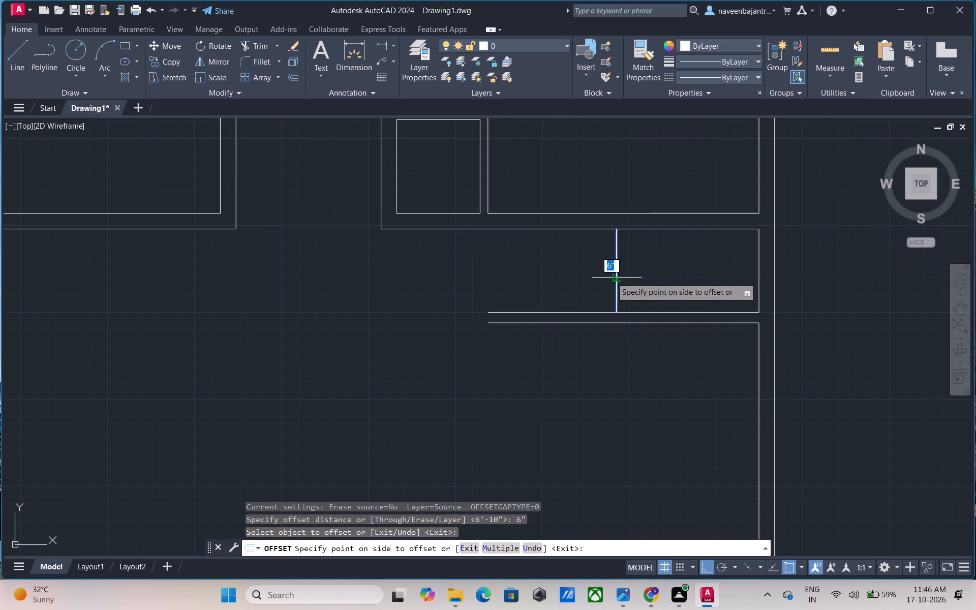
left_click(570, 278)
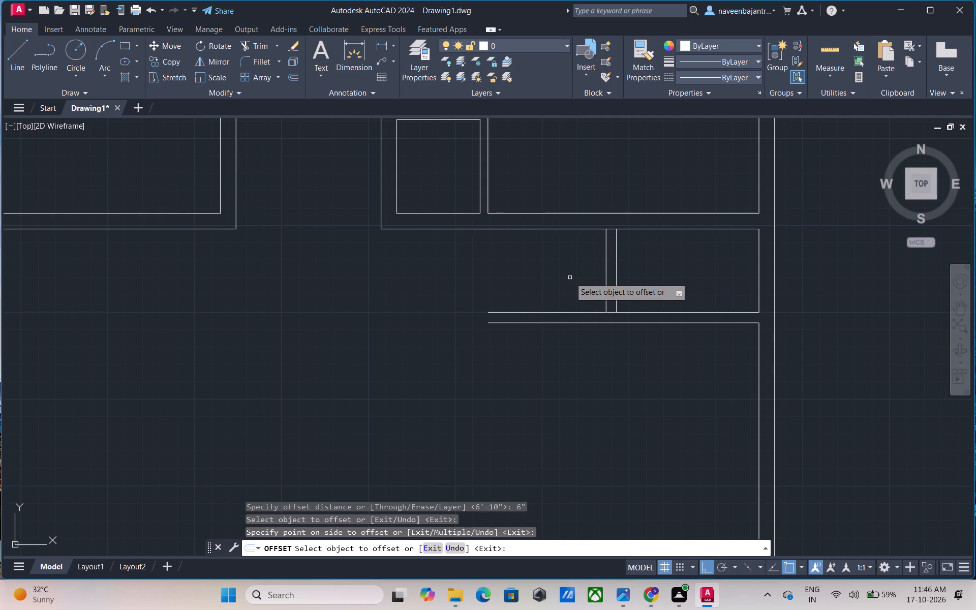
key("Escape")
Draw a short vertical line extending the 6" vertical partition's left face down past the horizontal partition's lower face.
type("l")
key("space")
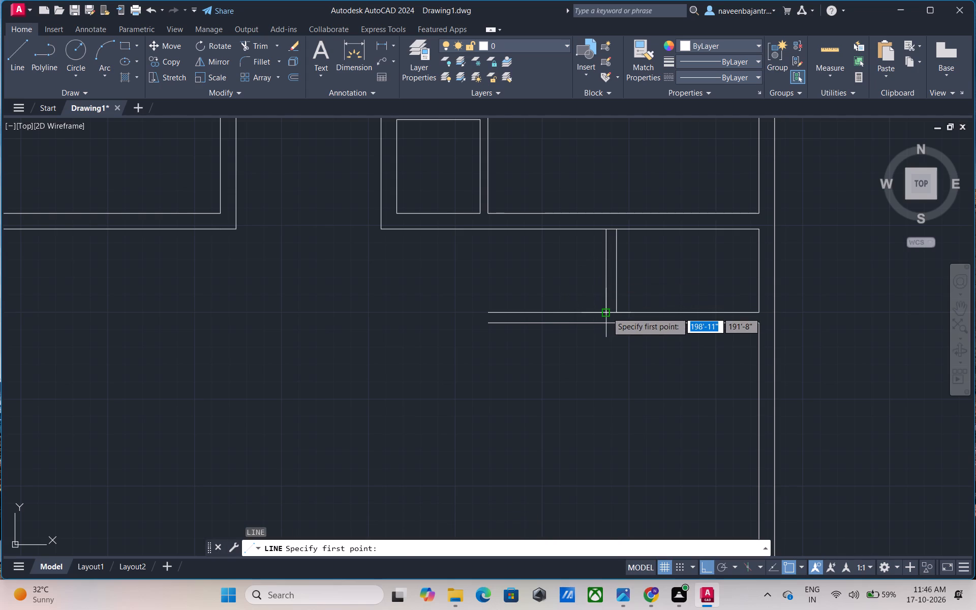
left_click_drag(607, 312, 609, 328)
left_click(609, 331)
key("Escape")
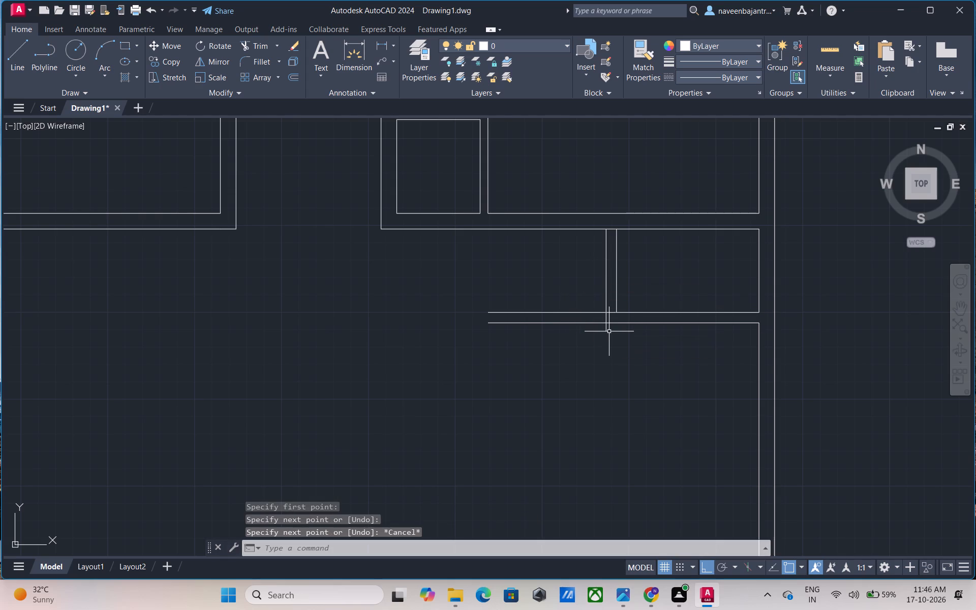
Trim the overhanging horizontal and vertical lines to form a clean 6" corner at the small room's lower left.
type("tr")
key("space")
left_click(588, 323)
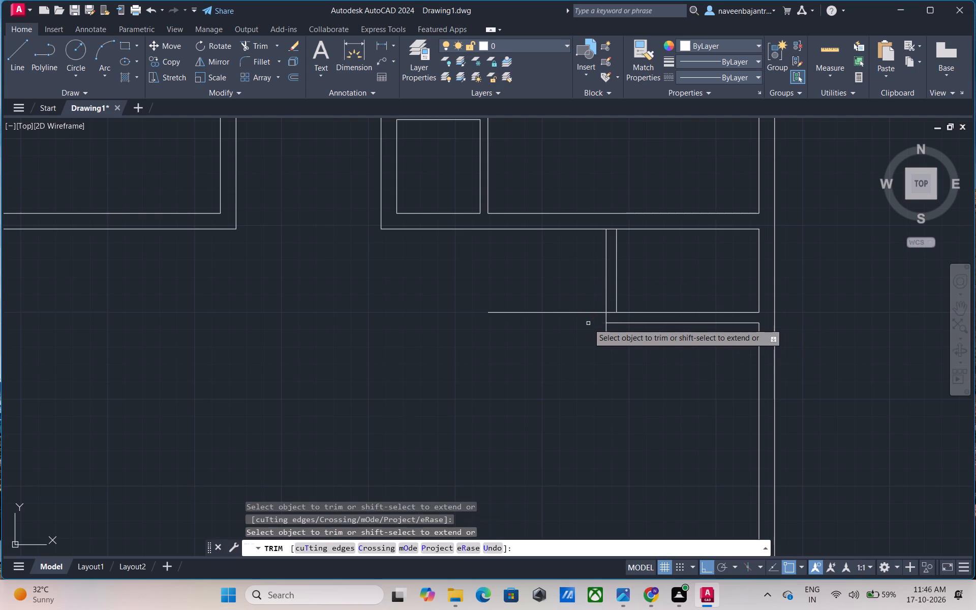
left_click(588, 311)
left_click(606, 327)
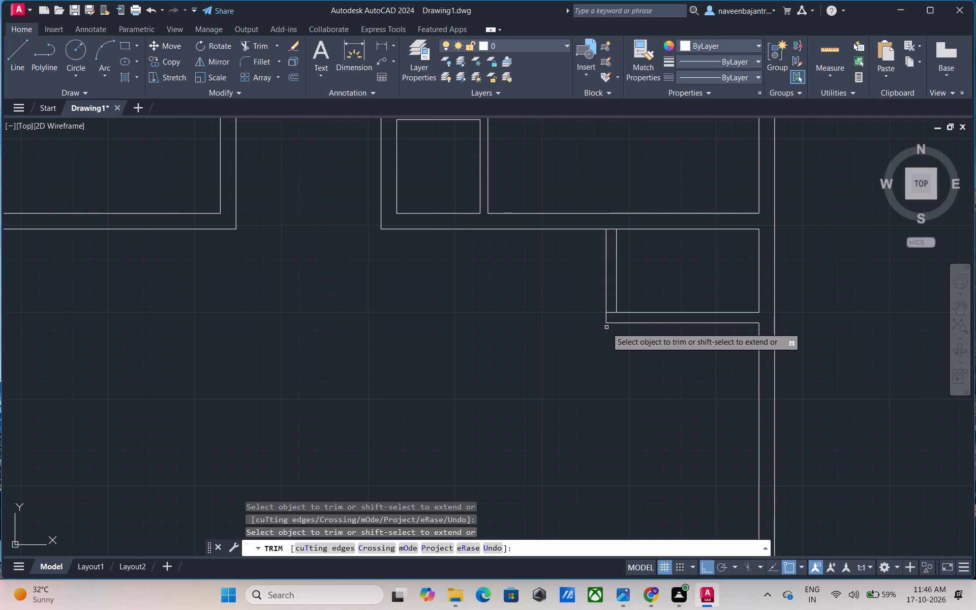
left_click(612, 312)
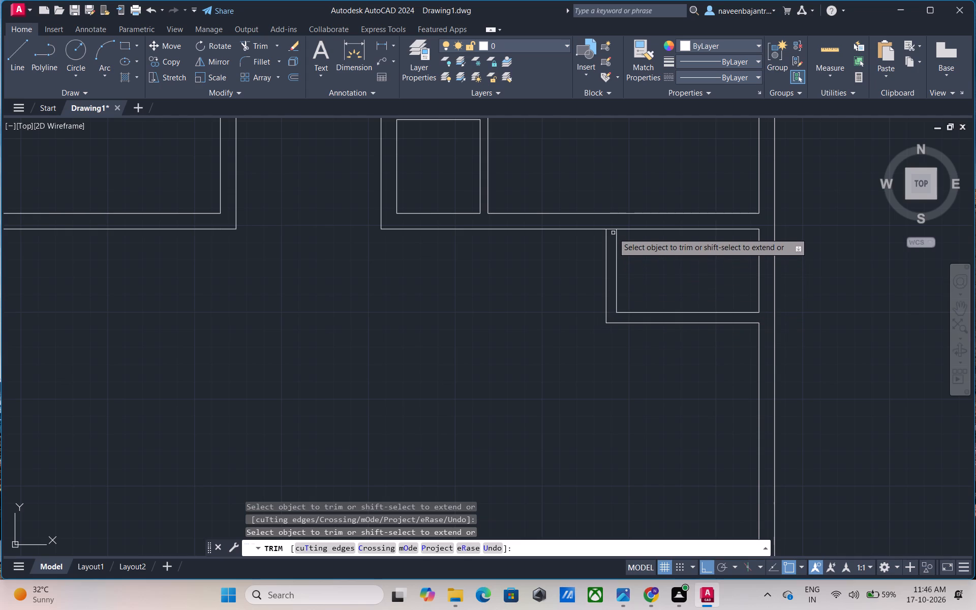
Trim the 9" horizontal partition's lower-face line between the two faces of the small room's 6" vertical partition.
left_click(613, 230)
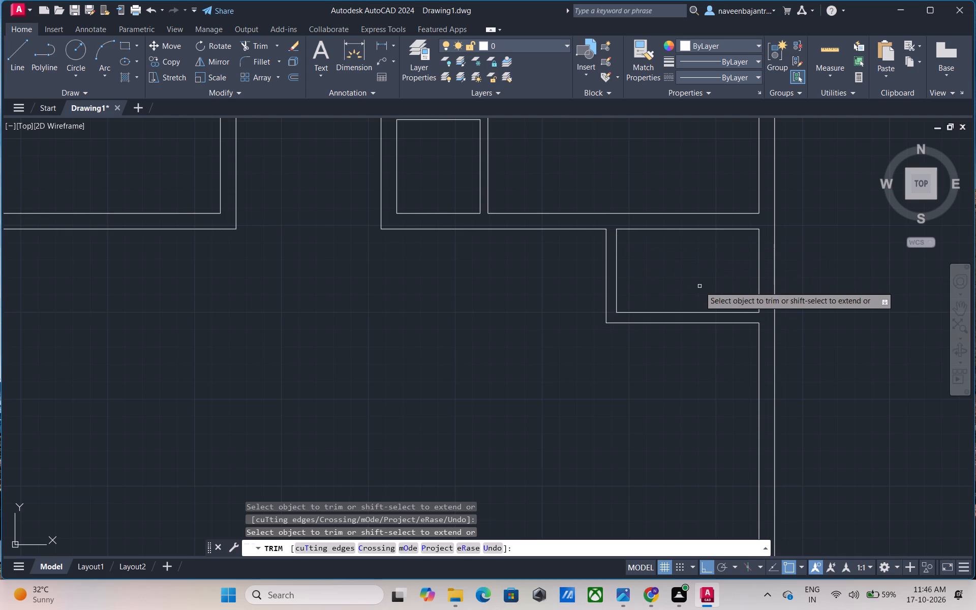
key("Escape")
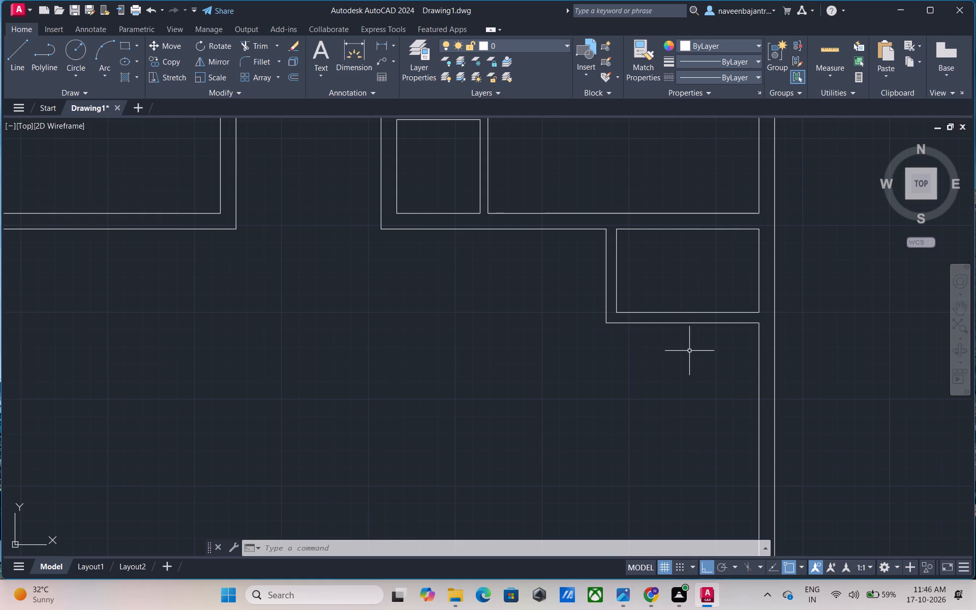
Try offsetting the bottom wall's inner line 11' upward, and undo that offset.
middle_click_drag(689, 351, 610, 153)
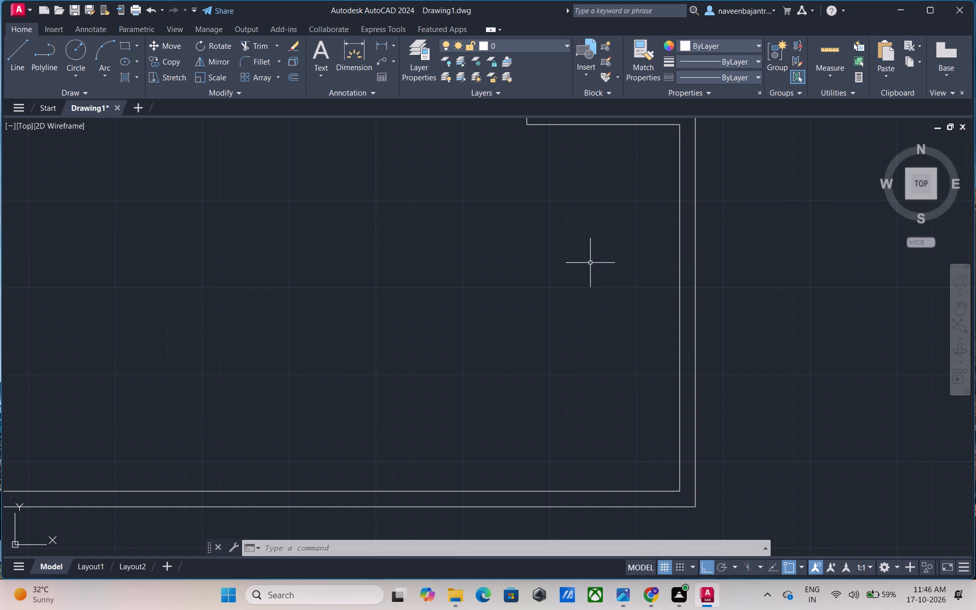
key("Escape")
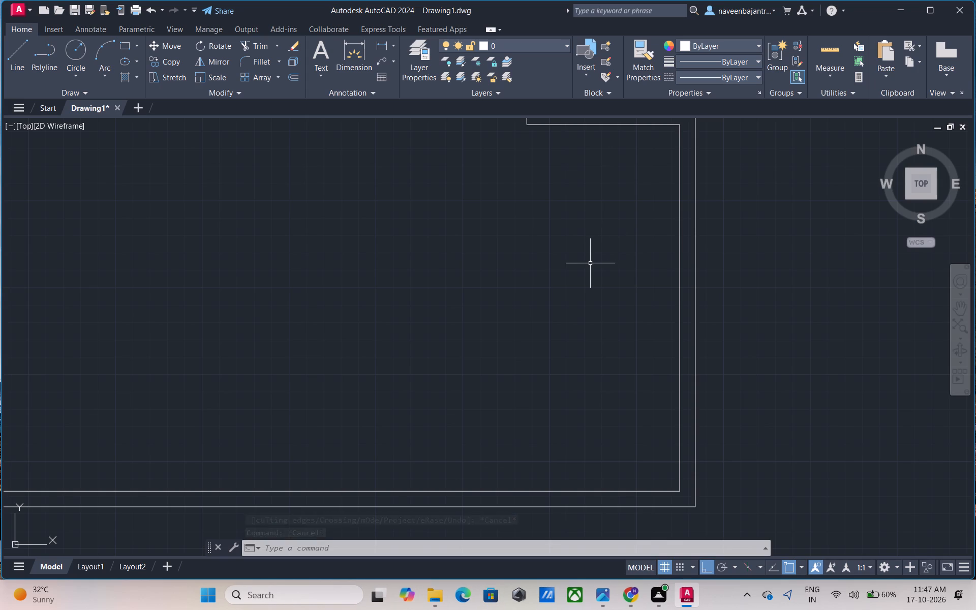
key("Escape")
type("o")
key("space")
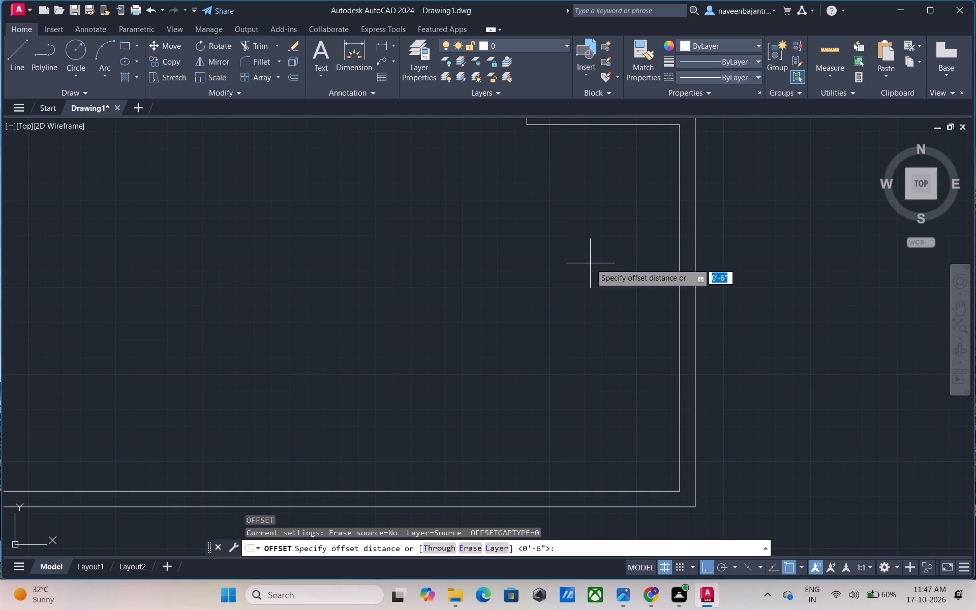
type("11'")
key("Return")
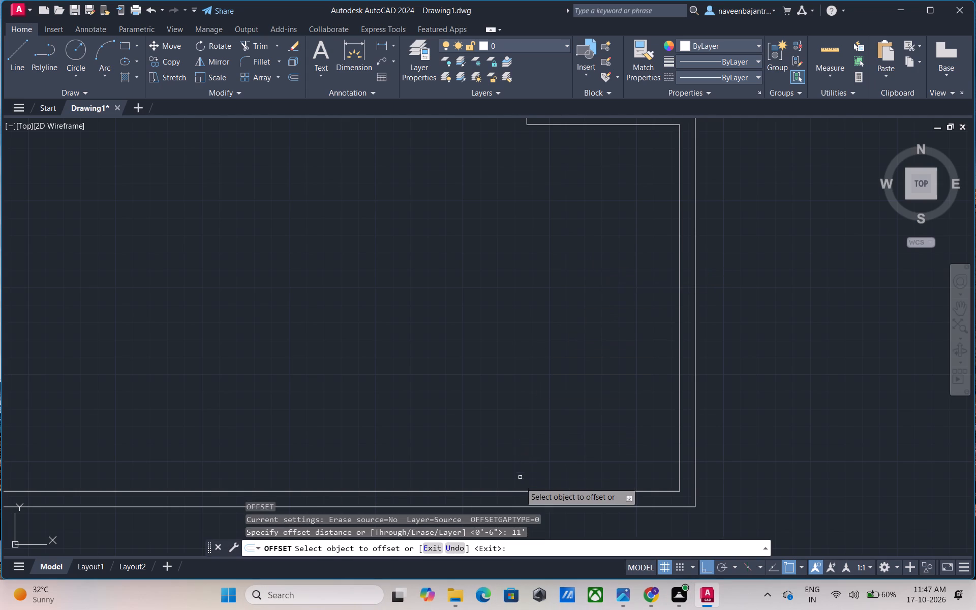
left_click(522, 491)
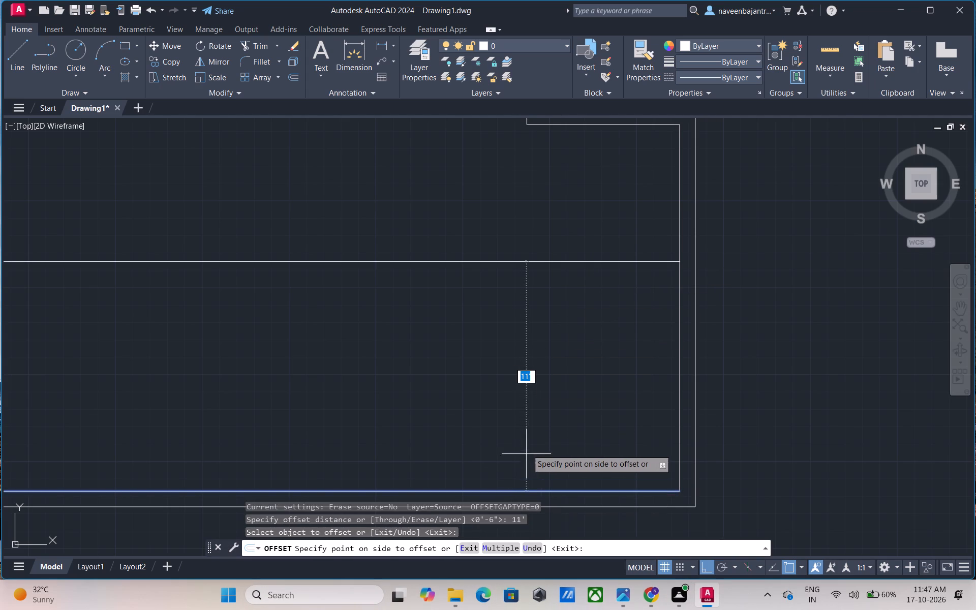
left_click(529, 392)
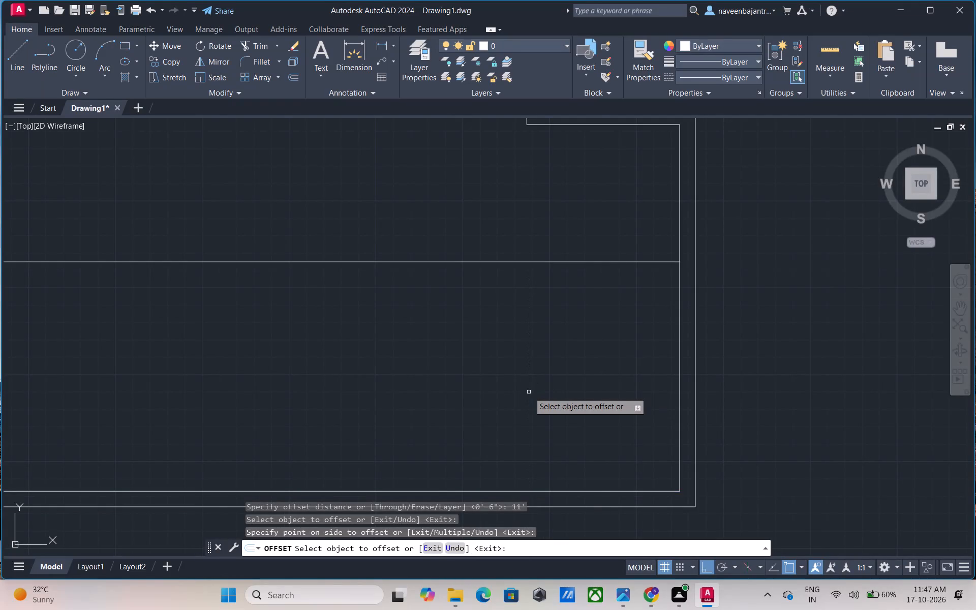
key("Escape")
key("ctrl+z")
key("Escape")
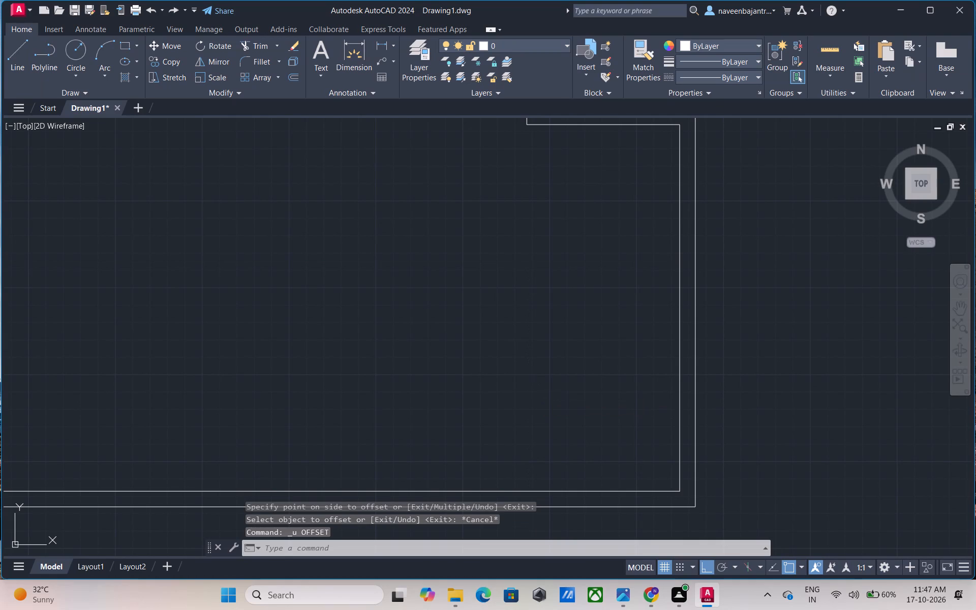
Offset the bottom wall's inner line 14' upward for the lower face of a new horizontal partition.
key("o")
key("space")
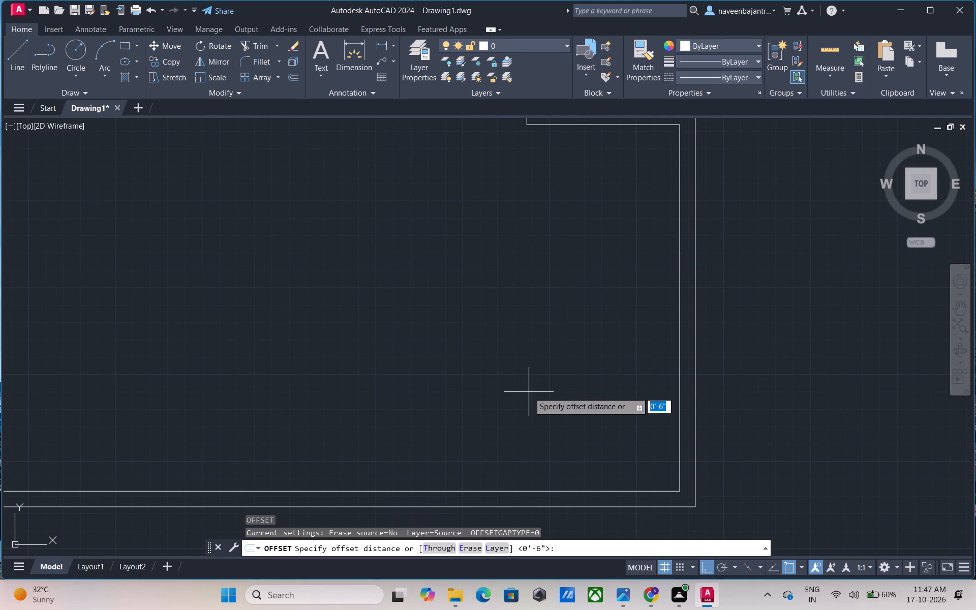
type("14'")
key("Return")
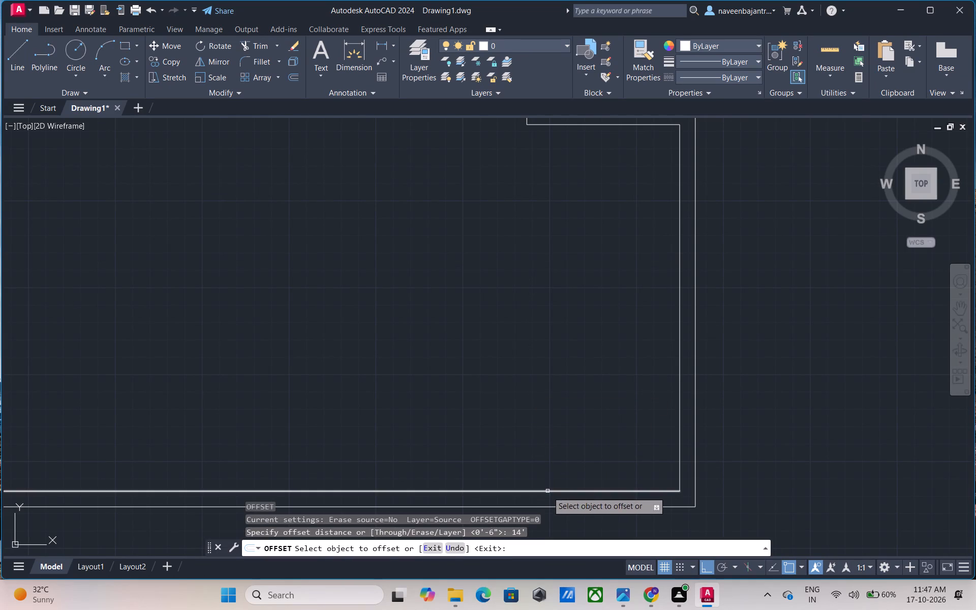
left_click(547, 492)
left_click(553, 386)
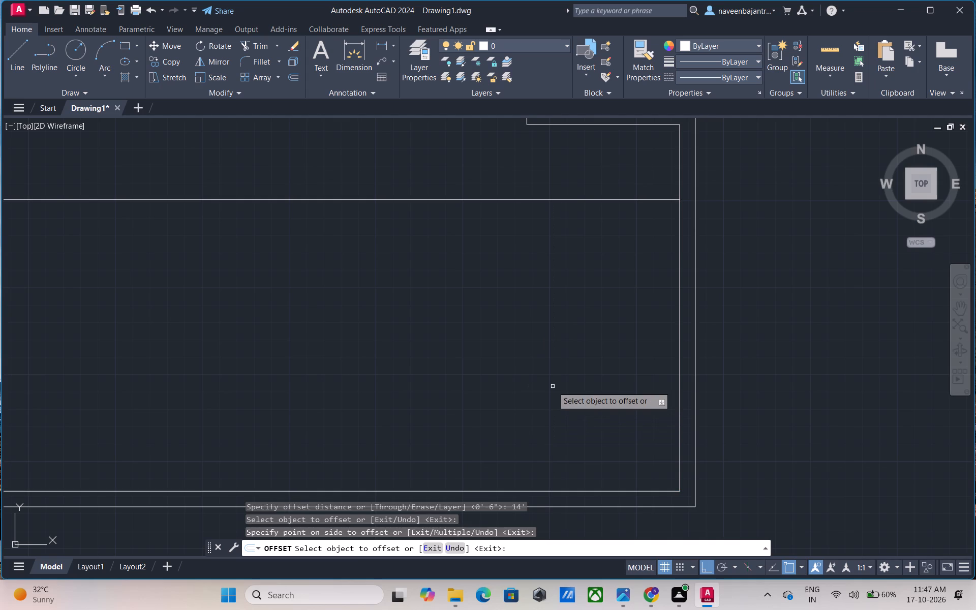
key("Escape")
Offset the new horizontal line 9" upward to form the partition's upper face.
type("o 9")
key("shift+quotedbl")
key("Return")
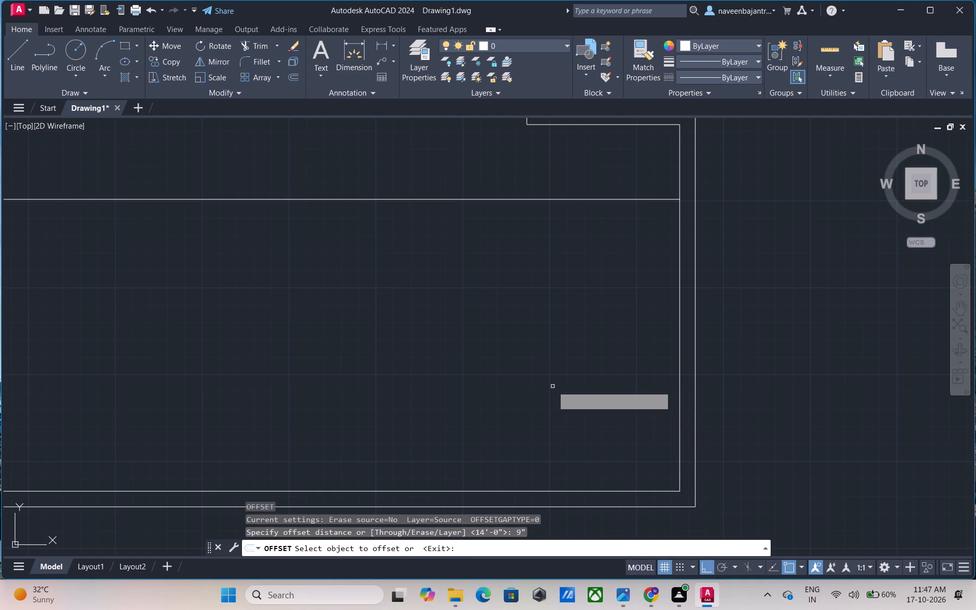
left_click(558, 199)
left_click(563, 171)
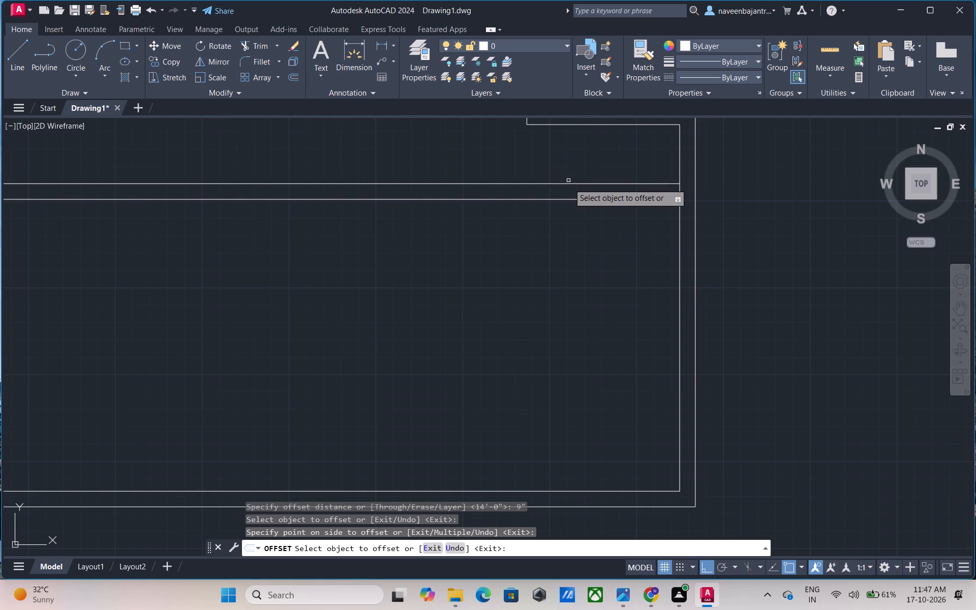
key("Escape")
Trim the right wall's inner line between the two faces of the new 9" horizontal partition.
type("tr")
key("space")
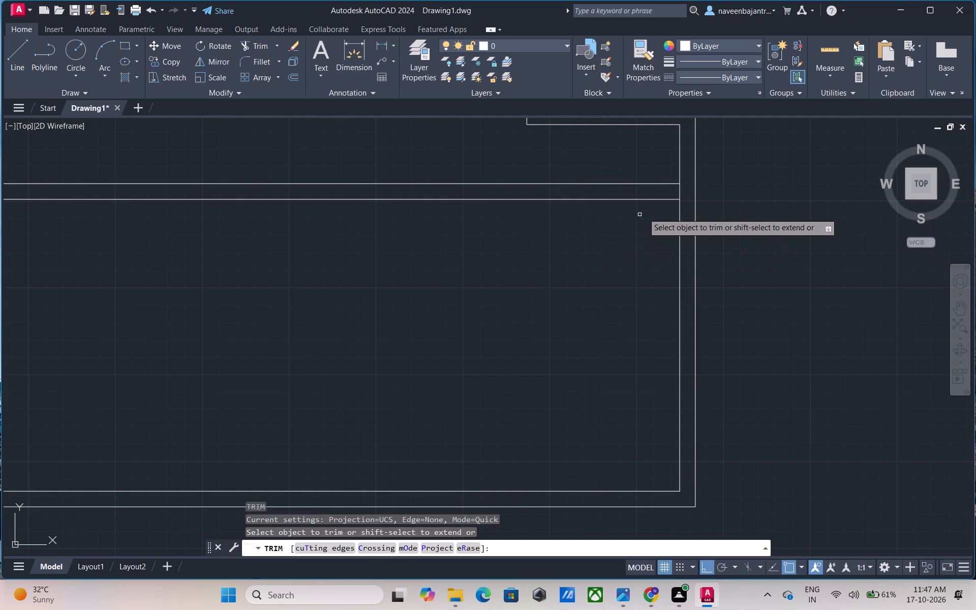
left_click(679, 193)
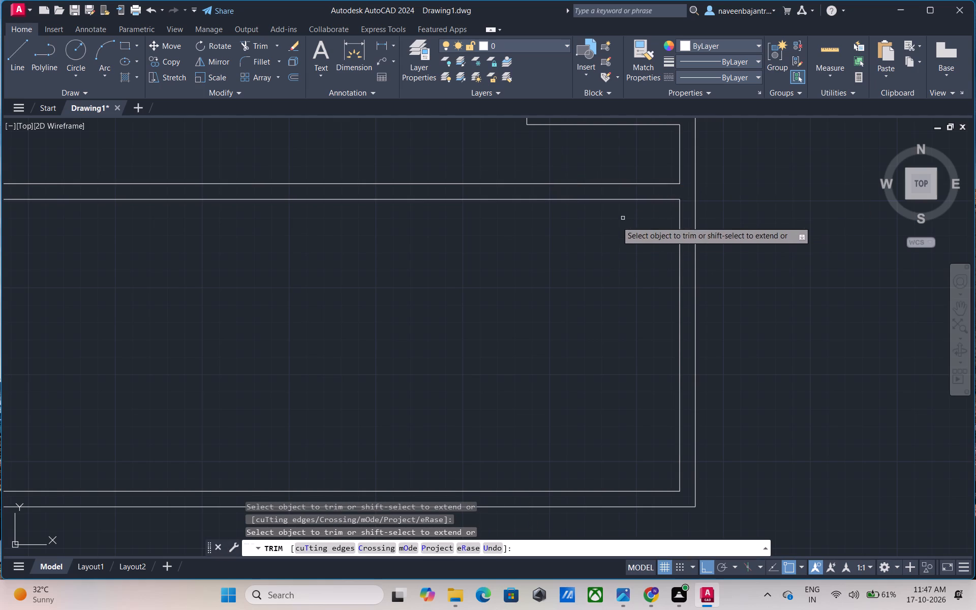
key("Escape")
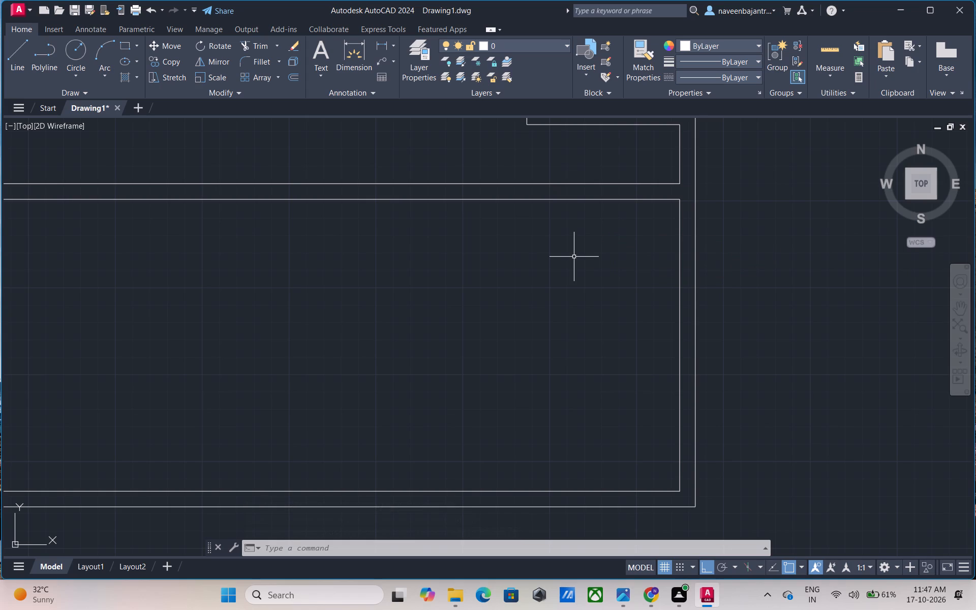
key("Escape")
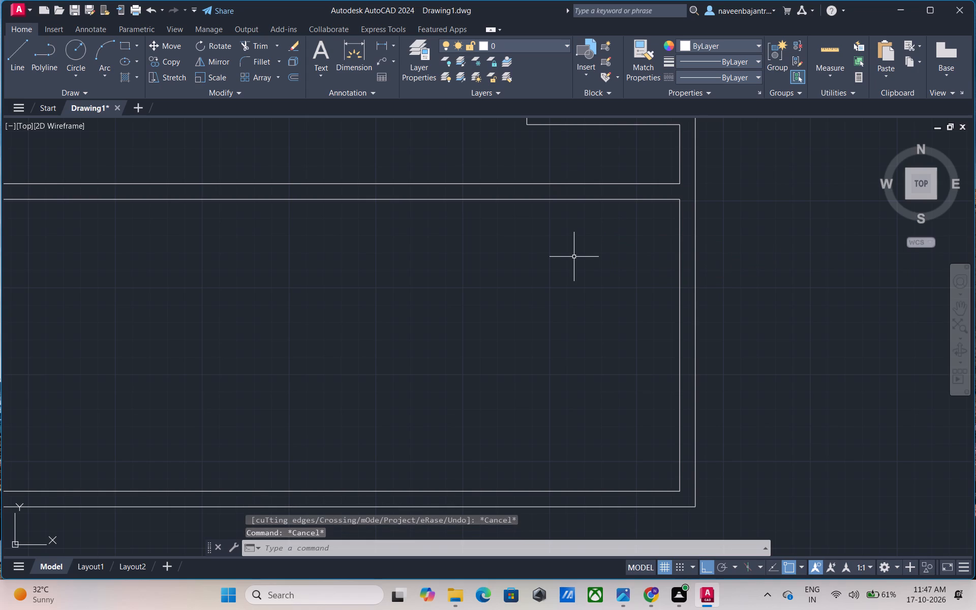
Offset the right wall's inner line below the new partition 11' to the left.
type("o 11'")
key("Return")
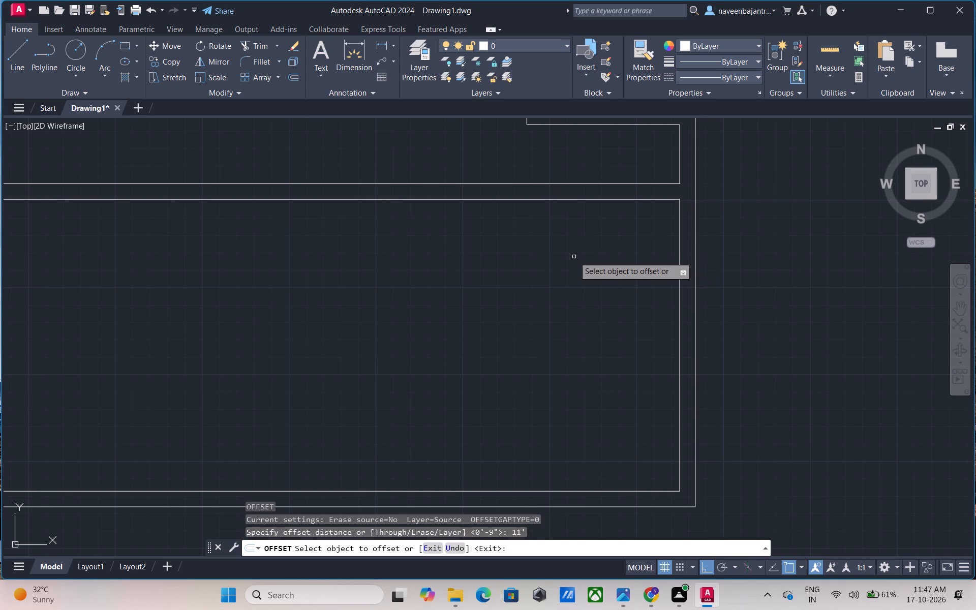
left_click(679, 311)
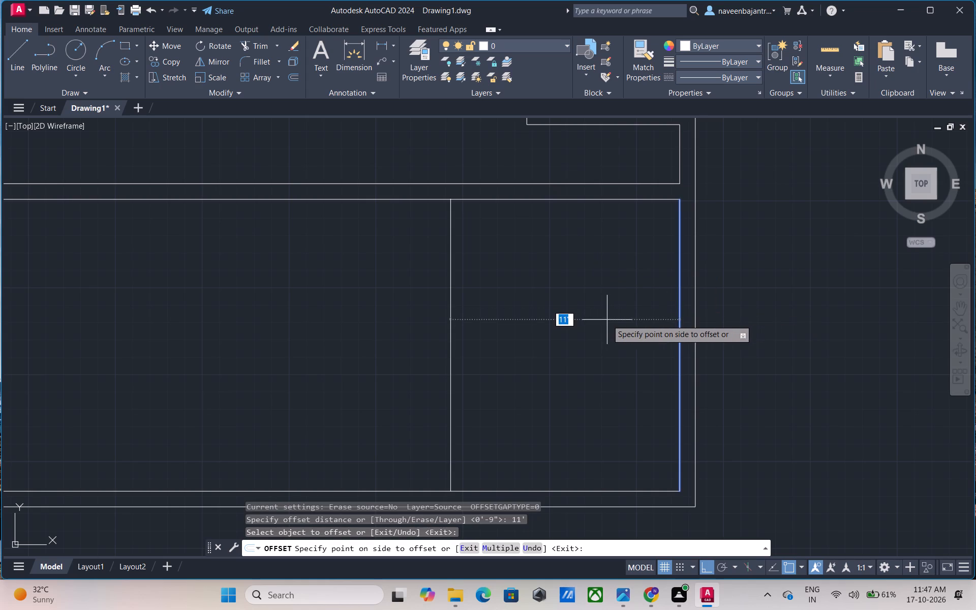
left_click(599, 321)
key("Escape")
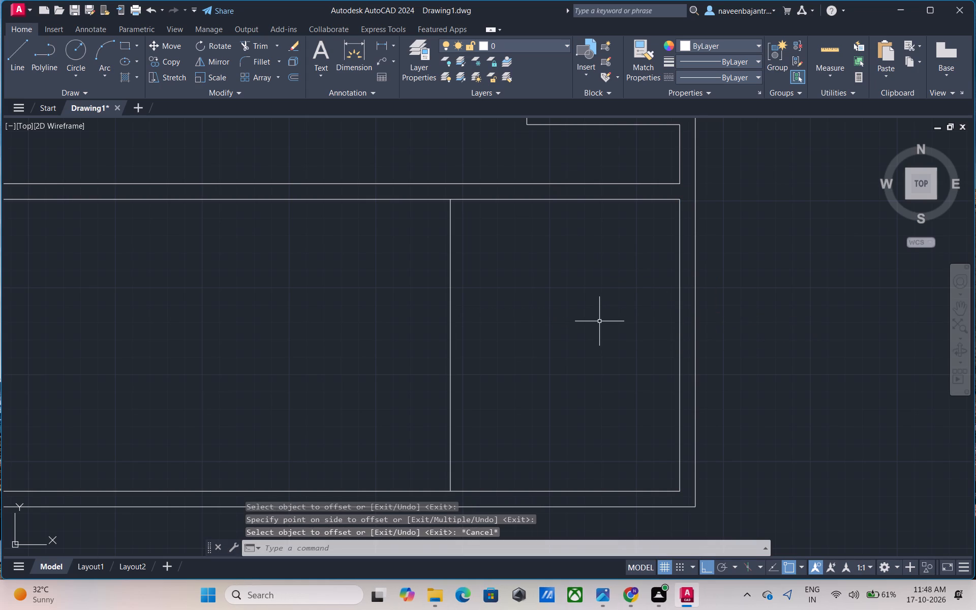
Offset the new vertical line 9" to the left to form a vertical partition.
type("o 9")
key("shift+quotedbl")
key("Return")
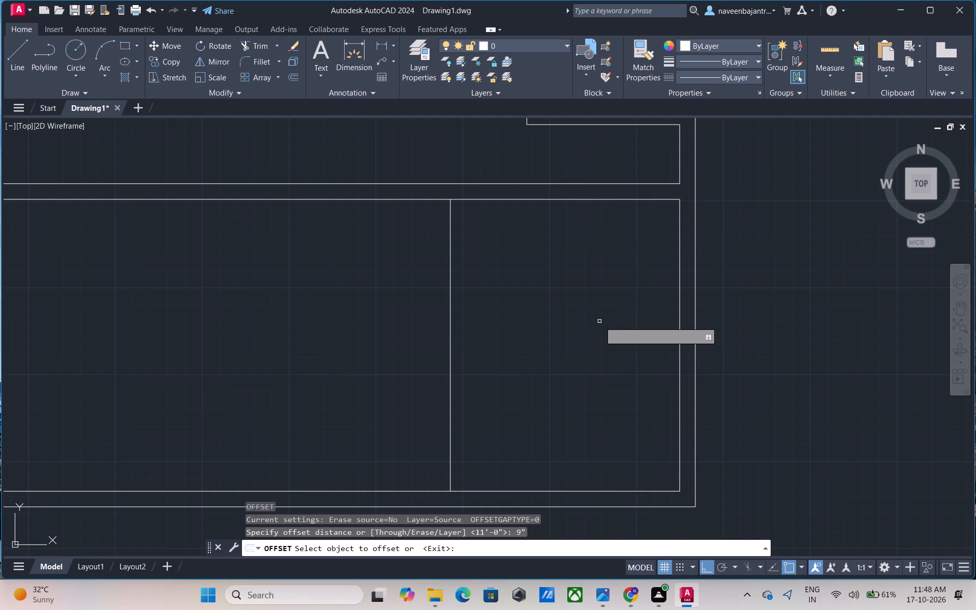
left_click(450, 283)
left_click(400, 293)
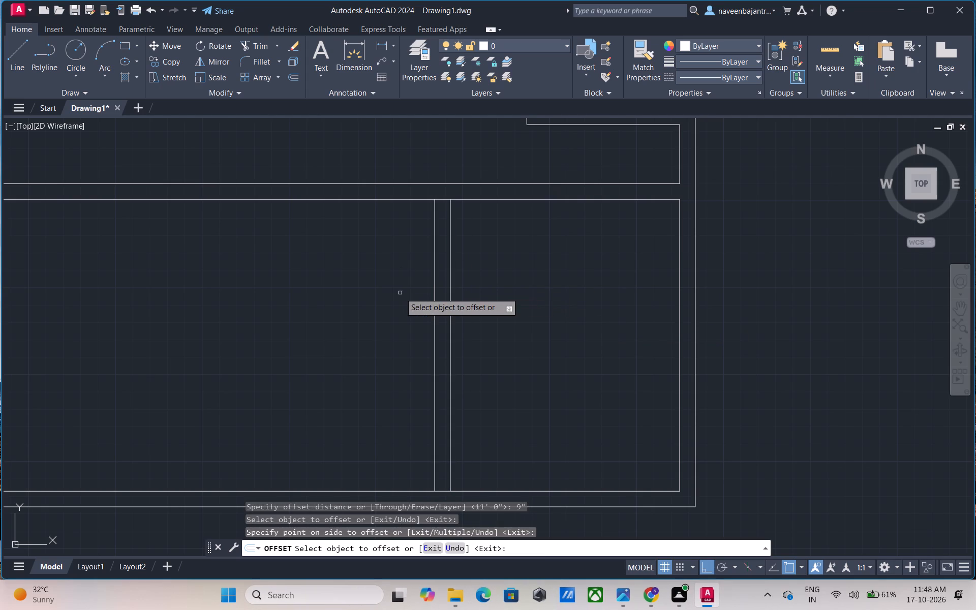
key("Escape")
Draw a short vertical line extending the vertical partition's left face up past the horizontal partition's upper face.
type("l")
key("space")
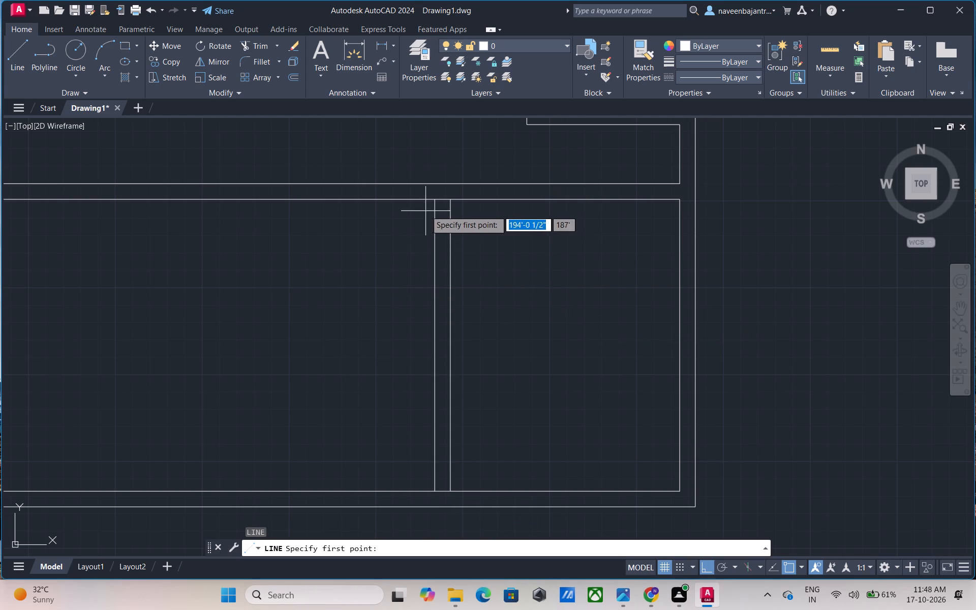
left_click(435, 202)
left_click(434, 164)
key("Escape")
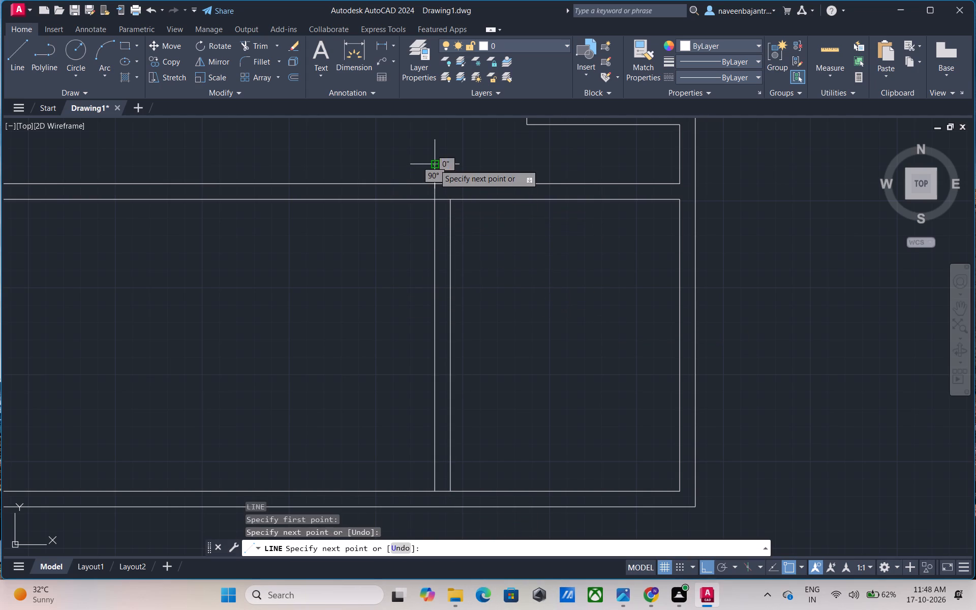
Trim both horizontal partition lines left of the vertical partition and the vertical overhang above, forming the lower-right room's upper-left outer corner.
type("tr")
key("space")
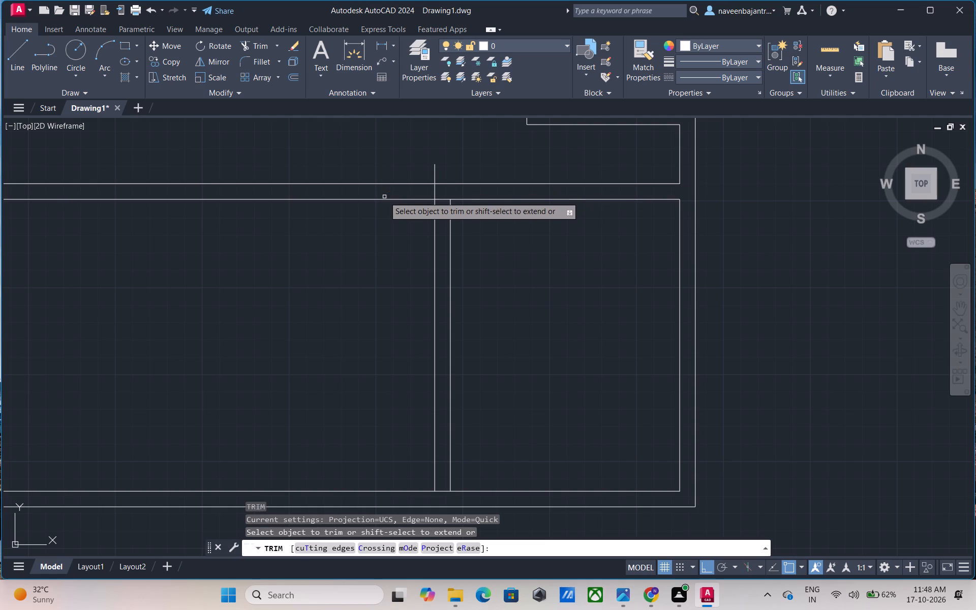
left_click(384, 197)
left_click(384, 204)
left_click(391, 185)
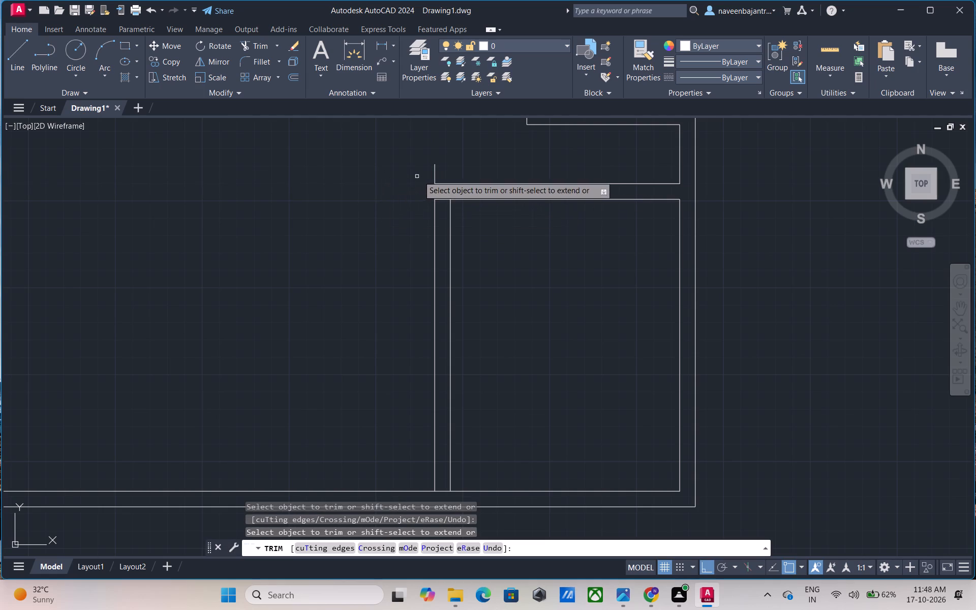
left_click(436, 171)
left_click(446, 202)
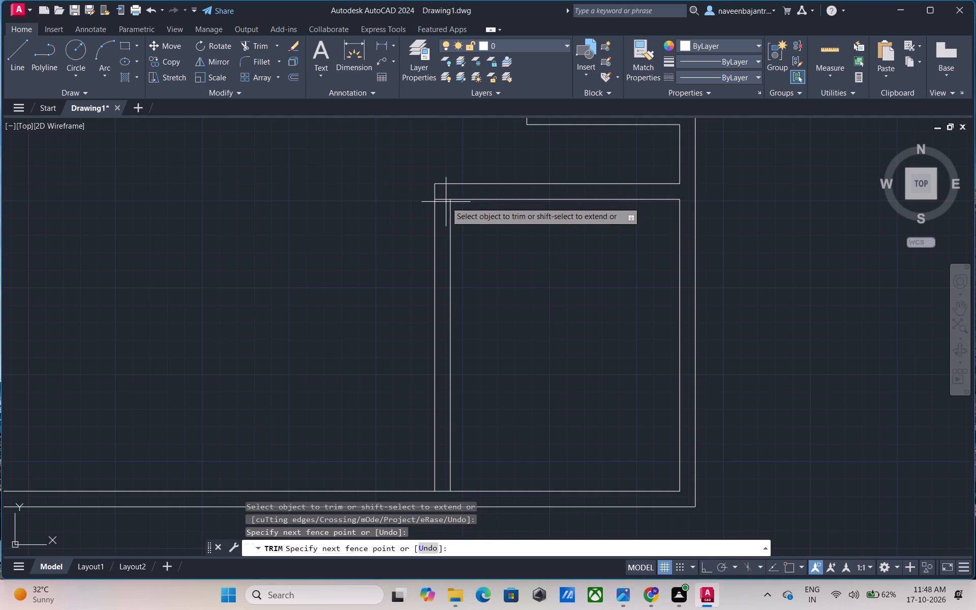
key("Escape")
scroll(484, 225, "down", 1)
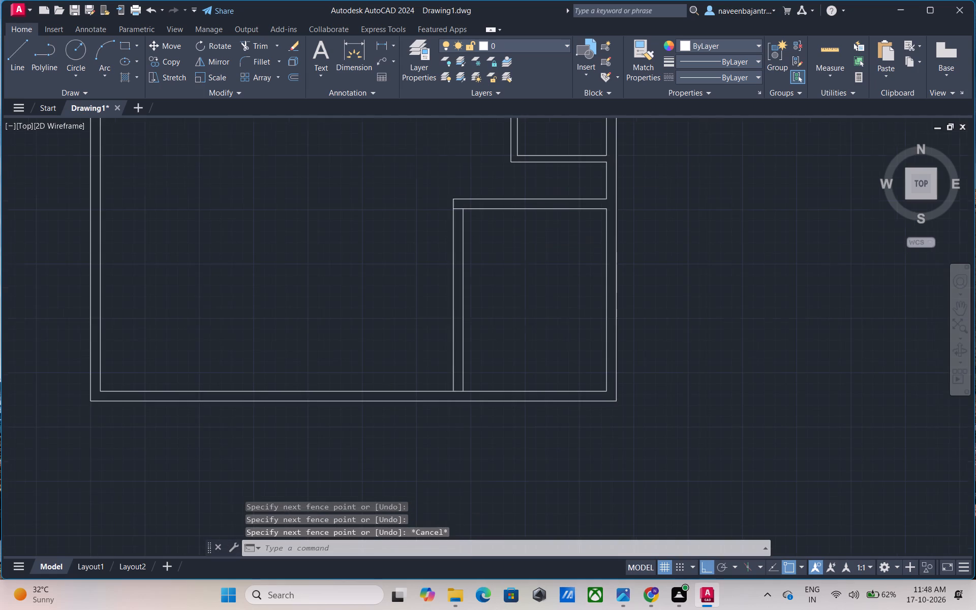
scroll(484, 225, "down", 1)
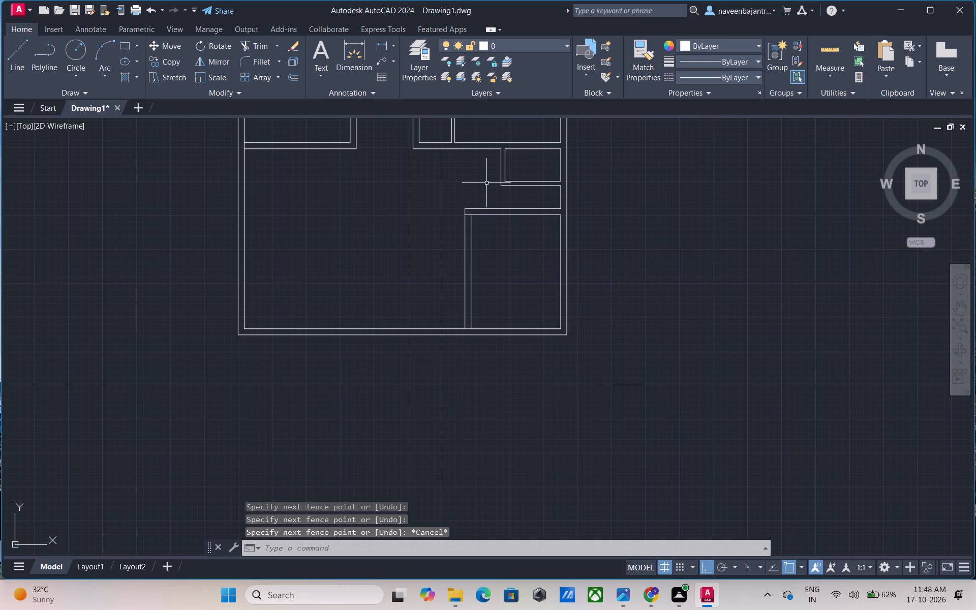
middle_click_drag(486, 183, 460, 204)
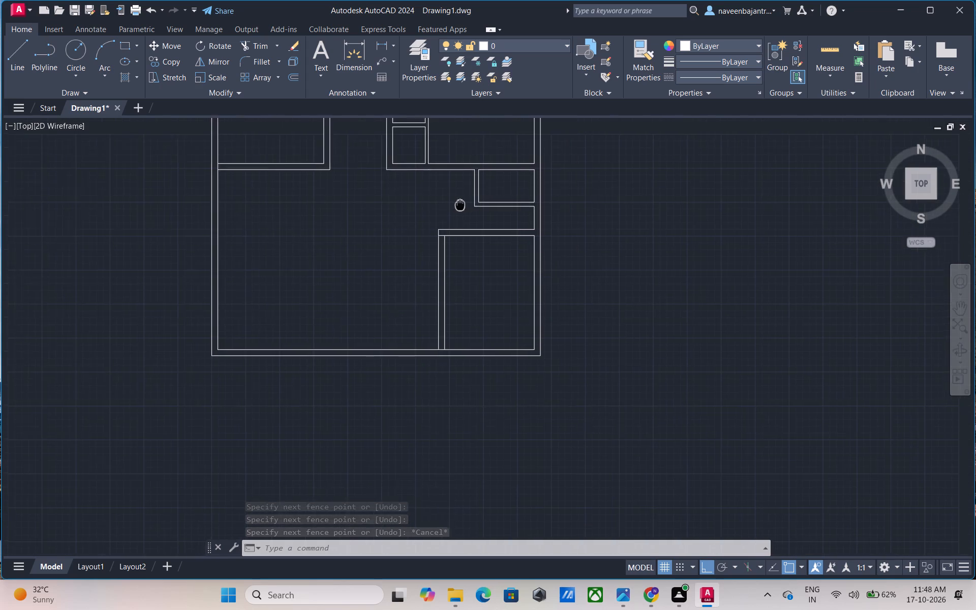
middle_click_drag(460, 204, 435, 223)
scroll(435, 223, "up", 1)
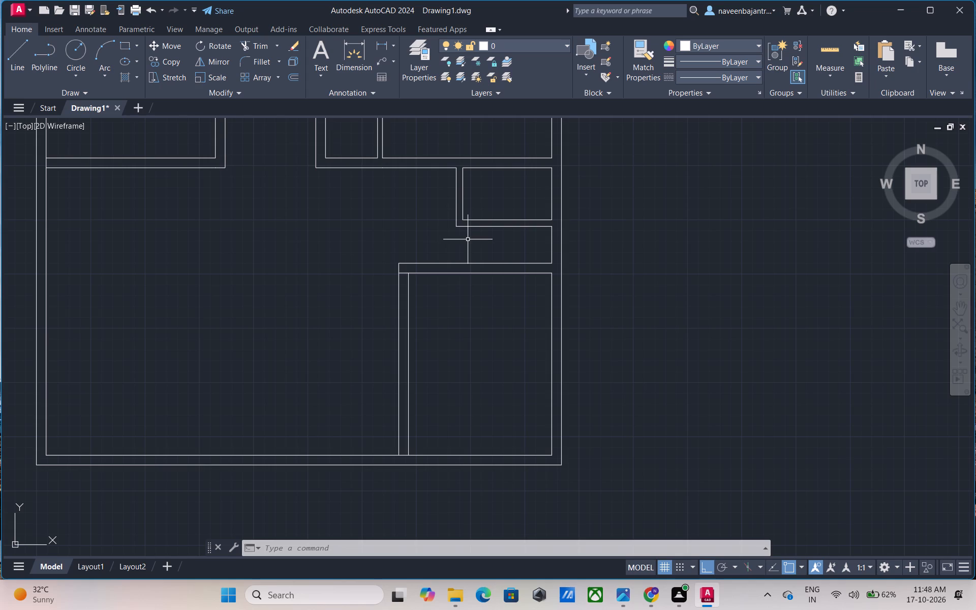
Offset the right wall's inner line between the small room and the lower-right room 4' to the left.
key("Escape")
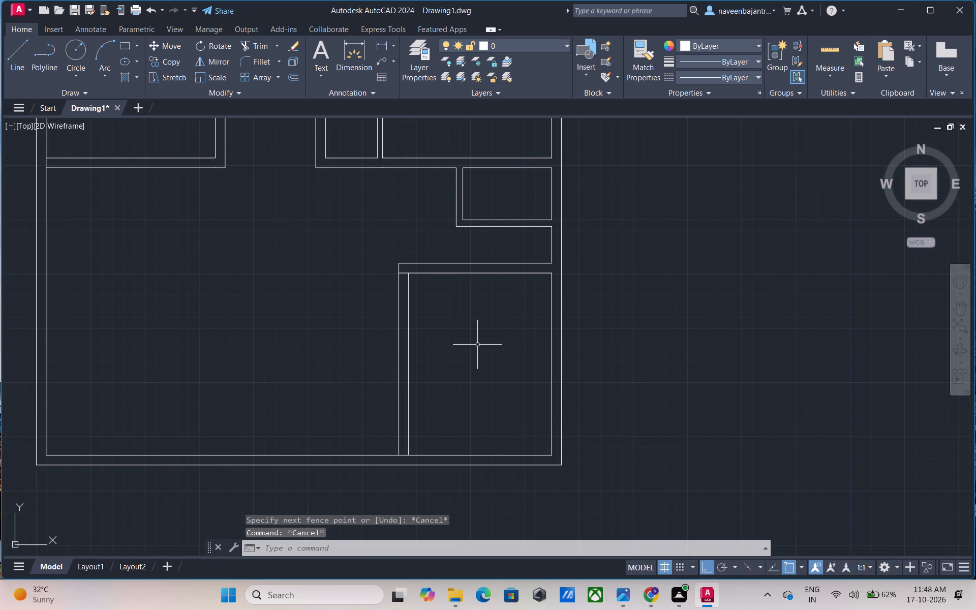
type("o 4")
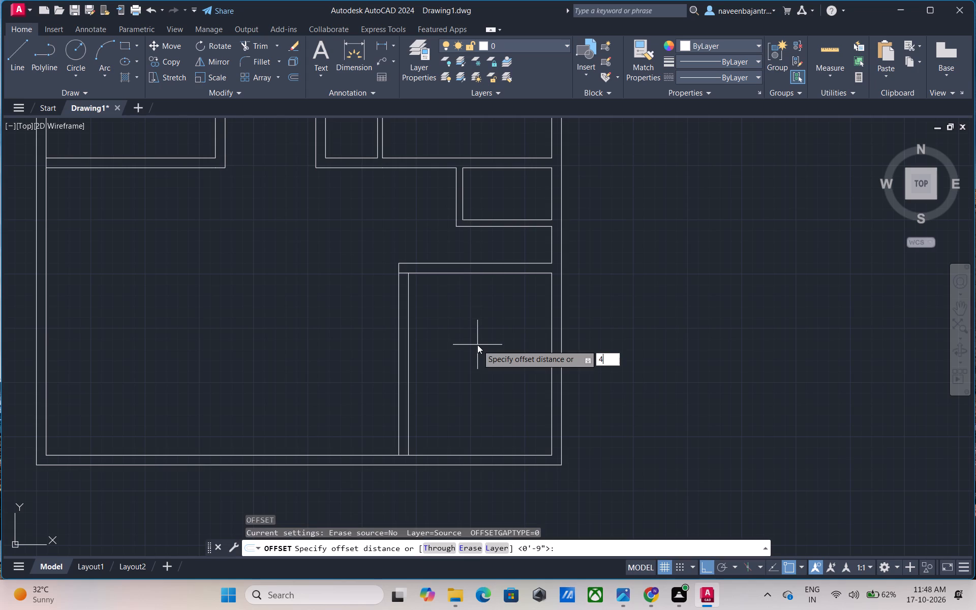
key("apostrophe")
key("Return")
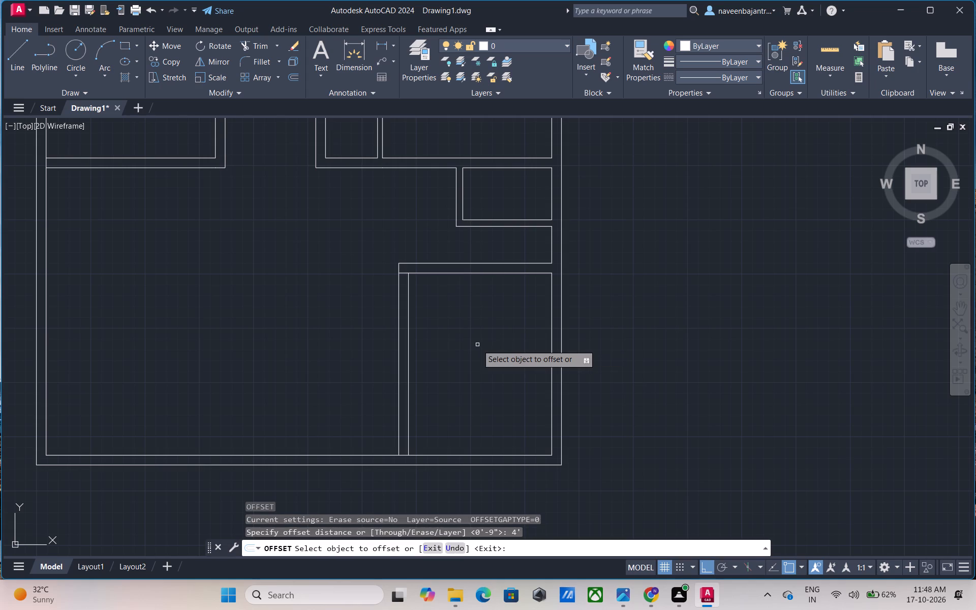
left_click(551, 243)
left_click(529, 247)
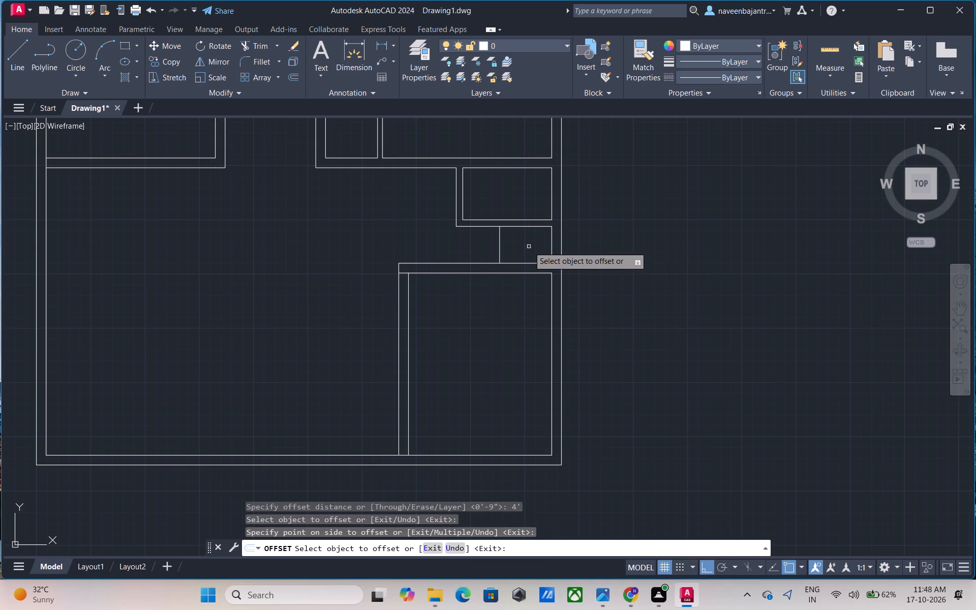
key("Escape")
Offset the new short vertical line 6" to the left to form a partition in the narrow space.
type("o 6")
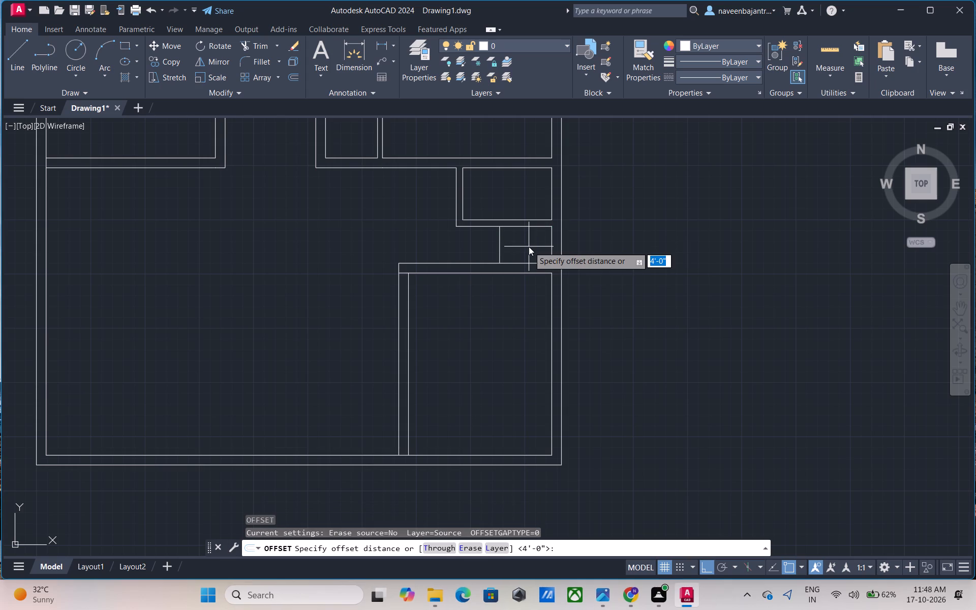
key("shift+quotedbl")
key("Return")
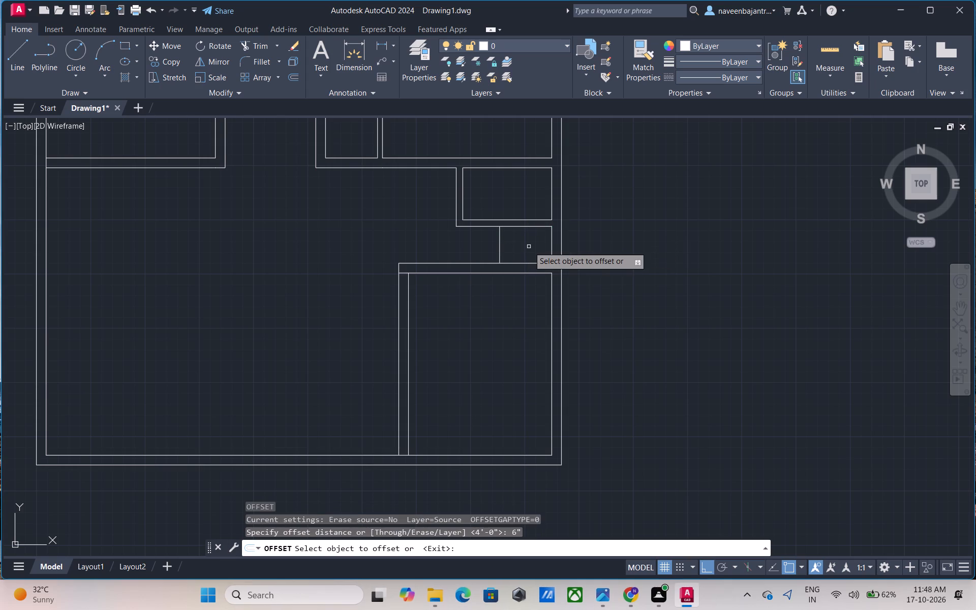
left_click(500, 246)
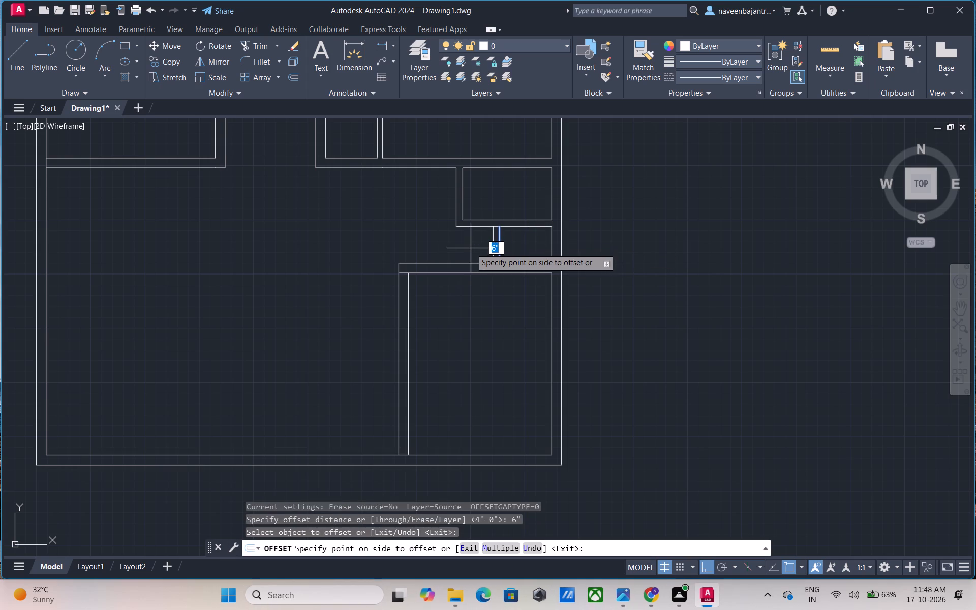
left_click(471, 248)
key("Escape")
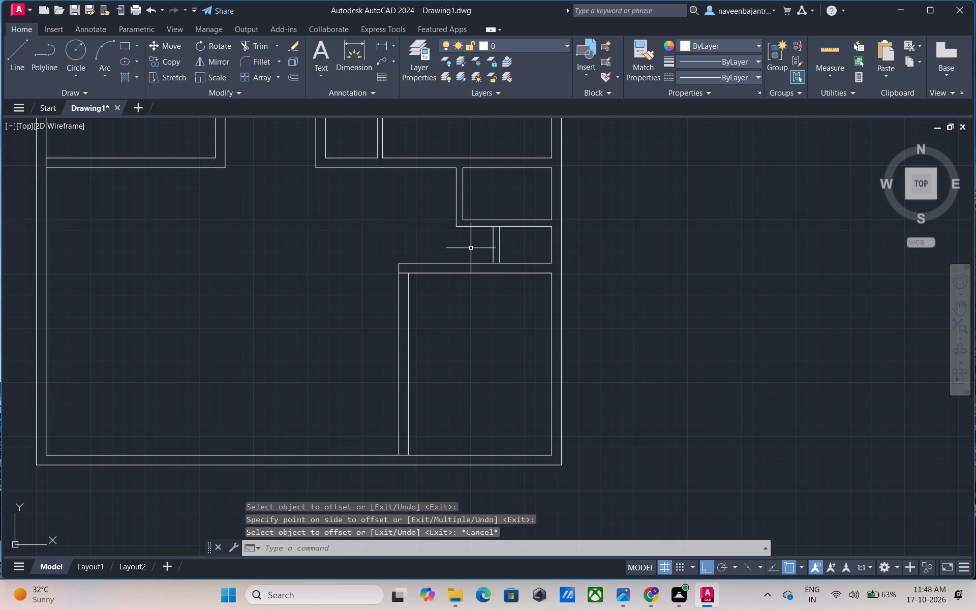
key("Escape")
Draw a horizontal line from the small room's lower-left outer corner leftward past the 9" vertical partition.
type("l")
key("space")
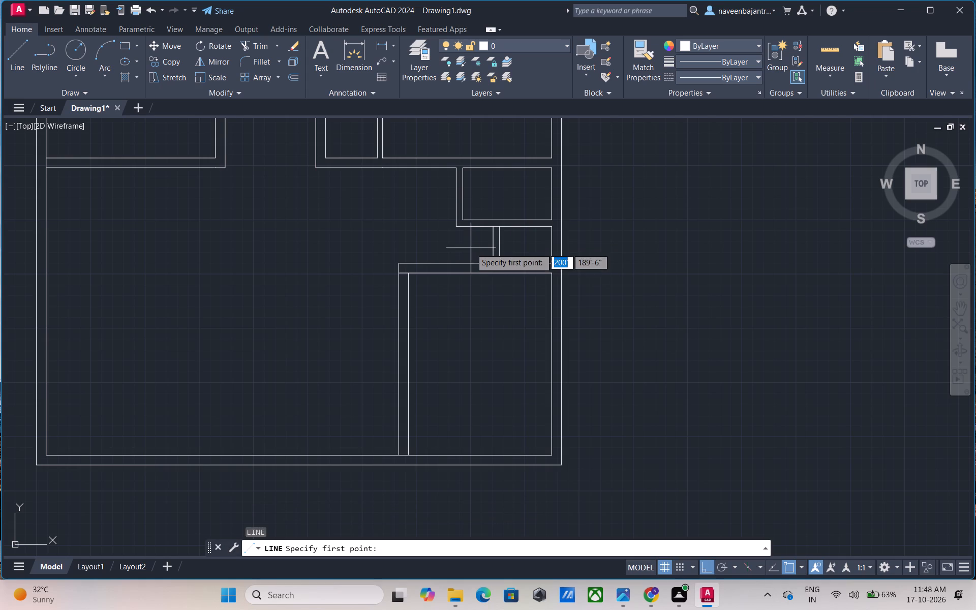
left_click(457, 224)
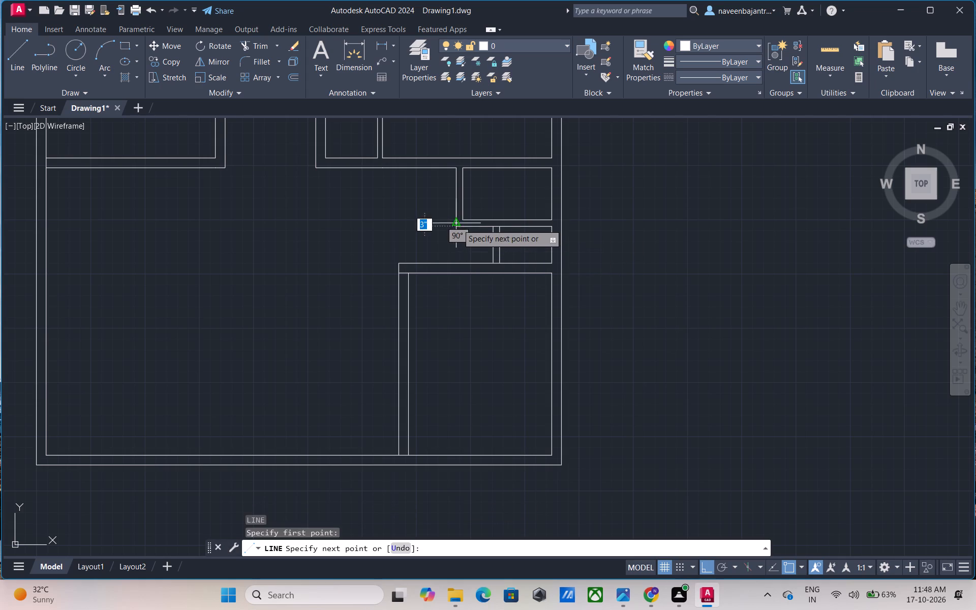
left_click(378, 230)
key("Escape")
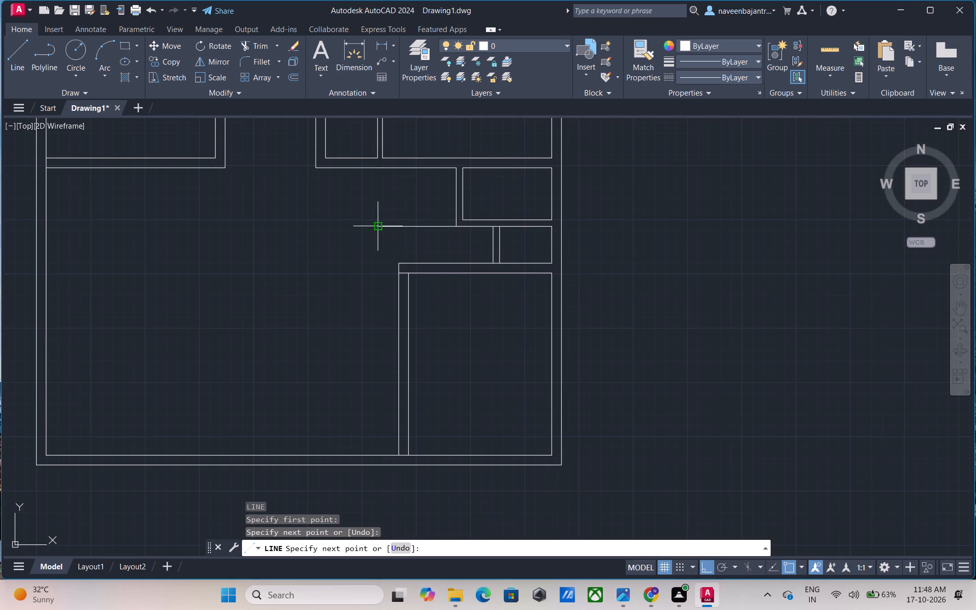
Draw two vertical lines extending both faces of the 9" vertical partition up past the new horizontal line.
type("l")
key("space")
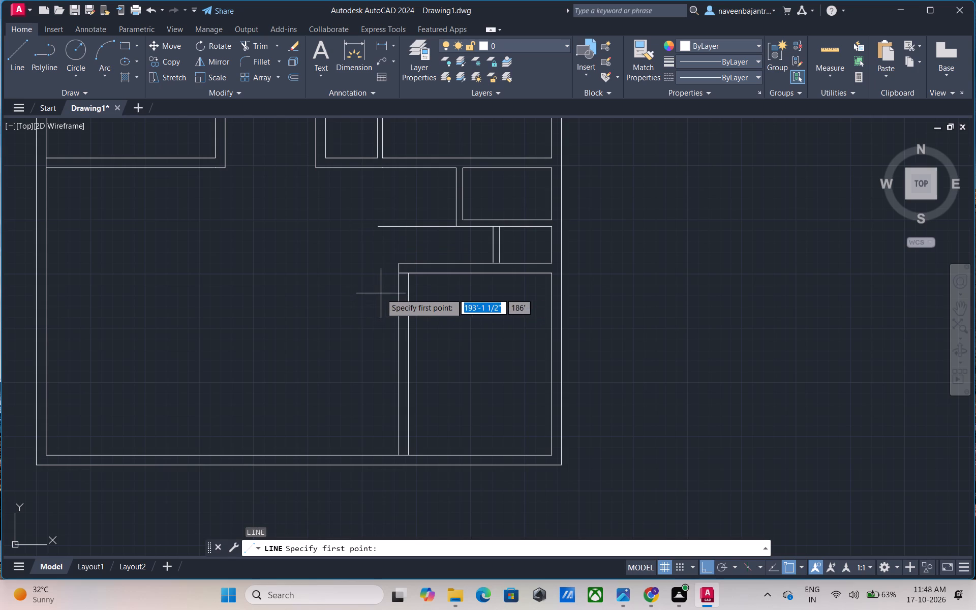
key("Escape")
type("l")
key("space")
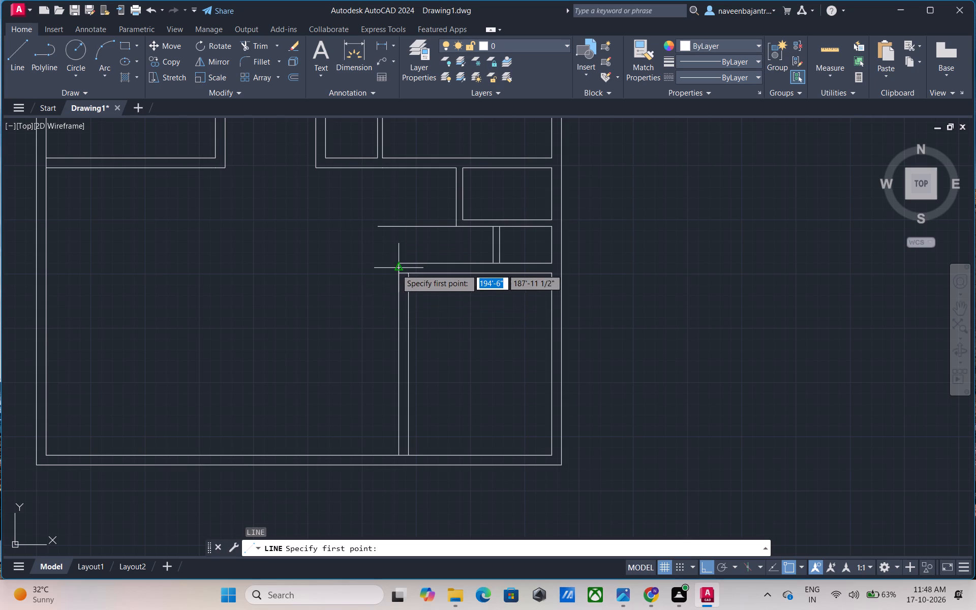
left_click(396, 261)
left_click(397, 214)
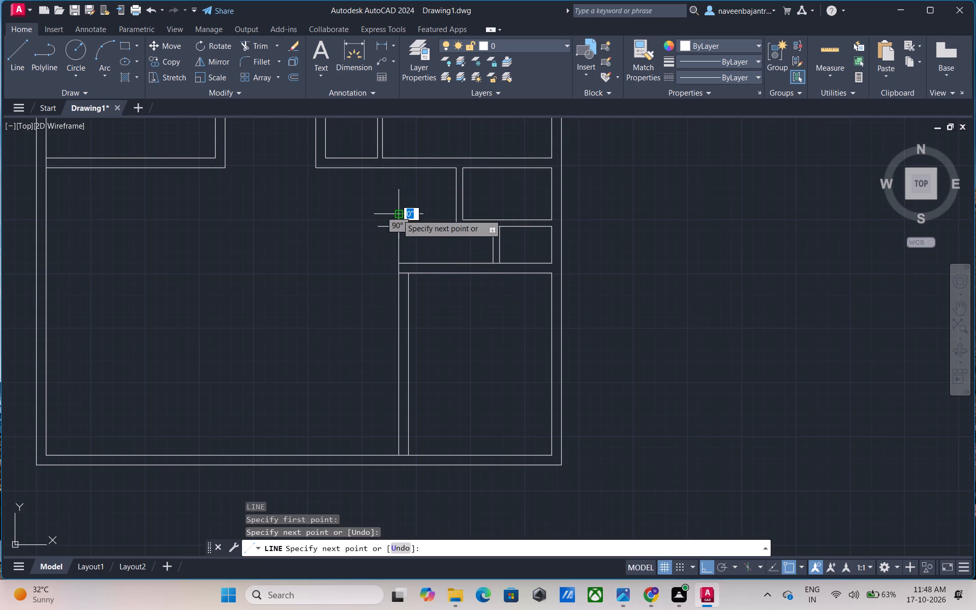
key("Escape")
type("l")
key("space")
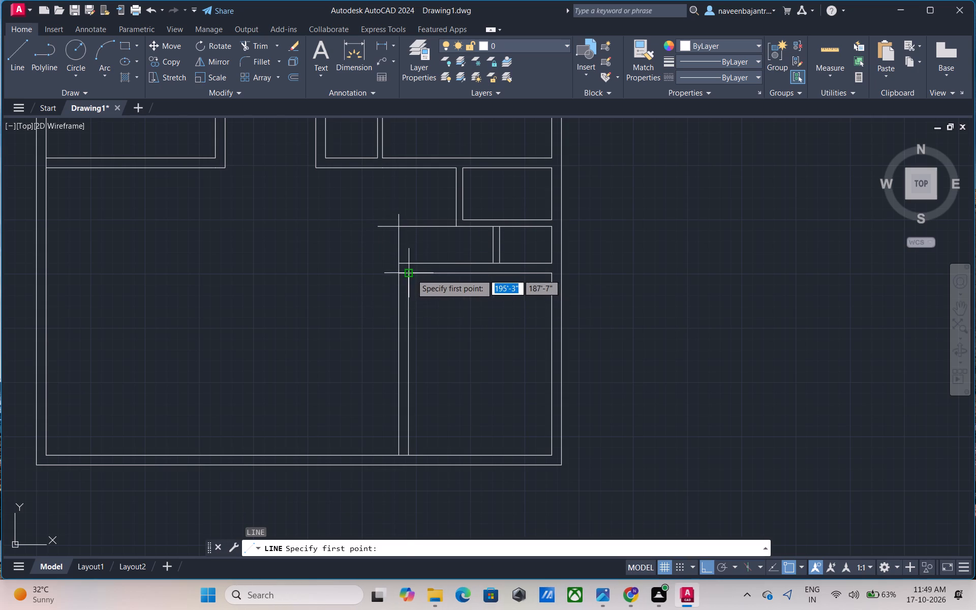
left_click(411, 274)
left_click(409, 216)
key("Escape")
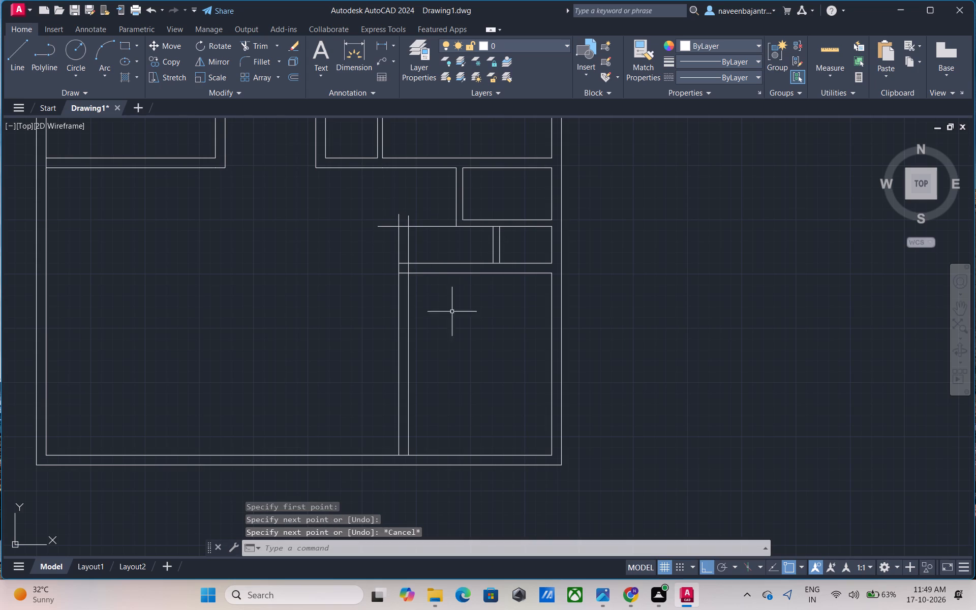
Trim the horizontal line beyond the partition faces, the vertical overhangs above it, and the lines crossing the partition junction, leaving a capped wall end.
key("t")
type("r")
key("space")
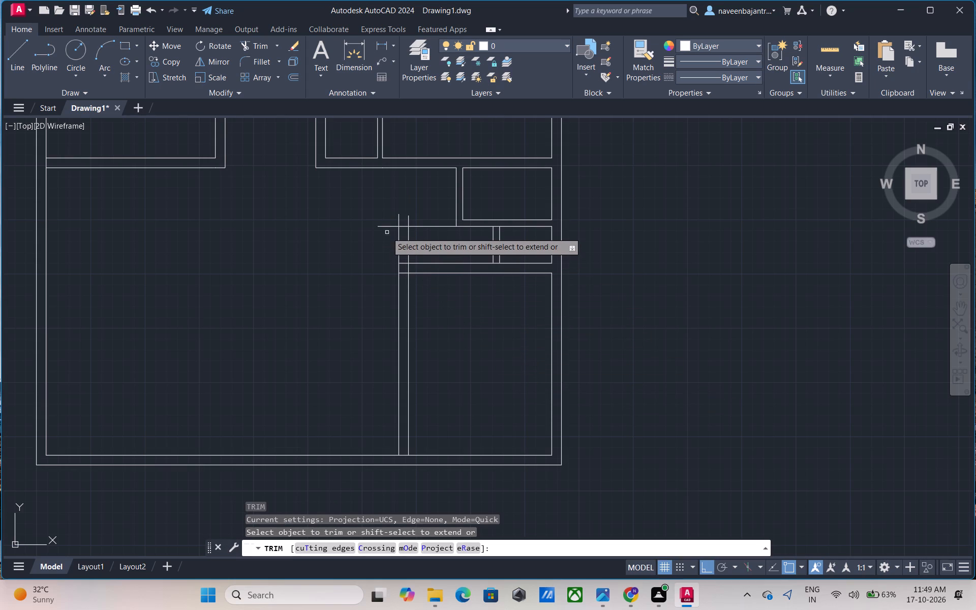
left_click(387, 226)
left_click(399, 220)
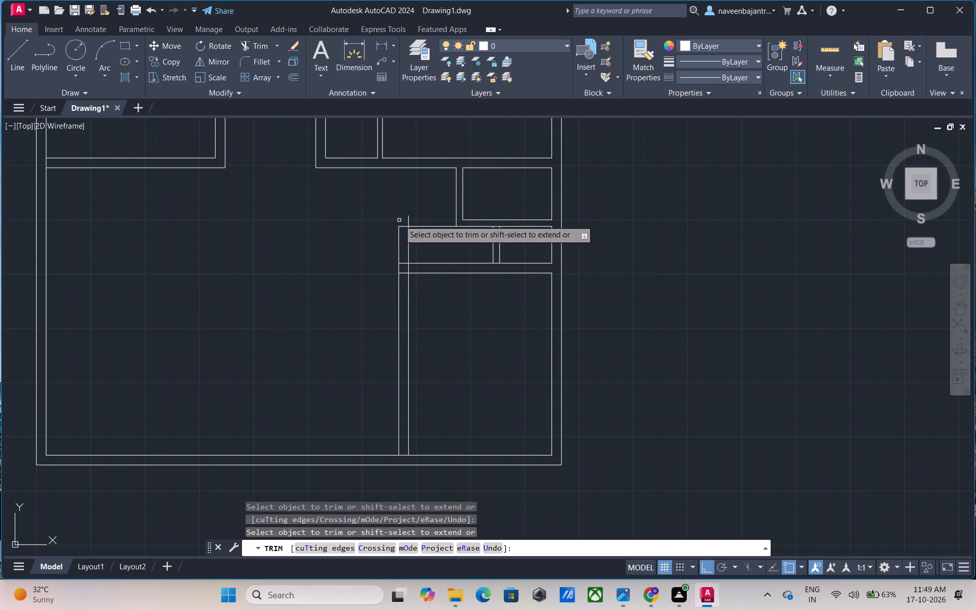
left_click(410, 220)
left_click(432, 228)
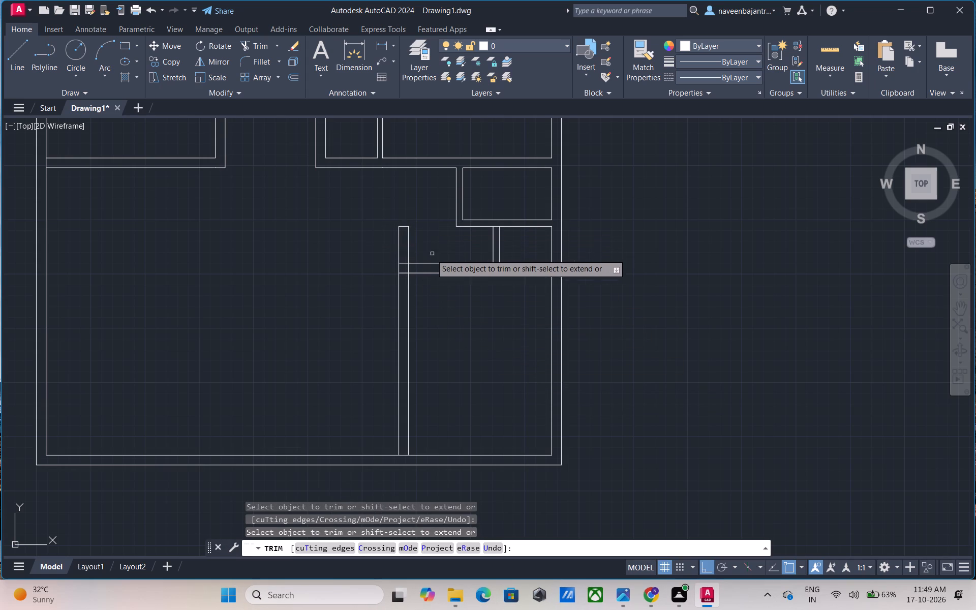
left_click(402, 263)
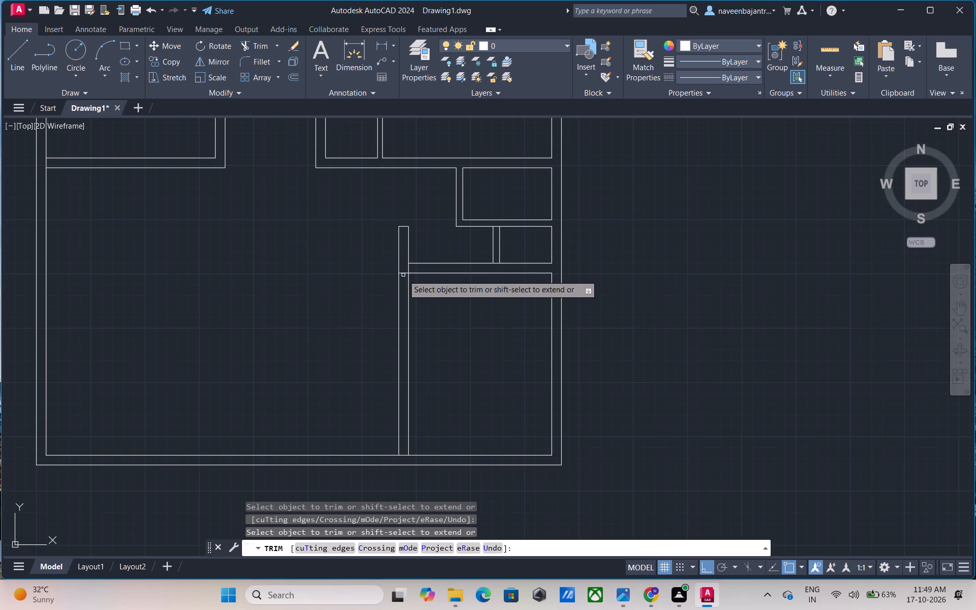
left_click(405, 273)
left_click(410, 268)
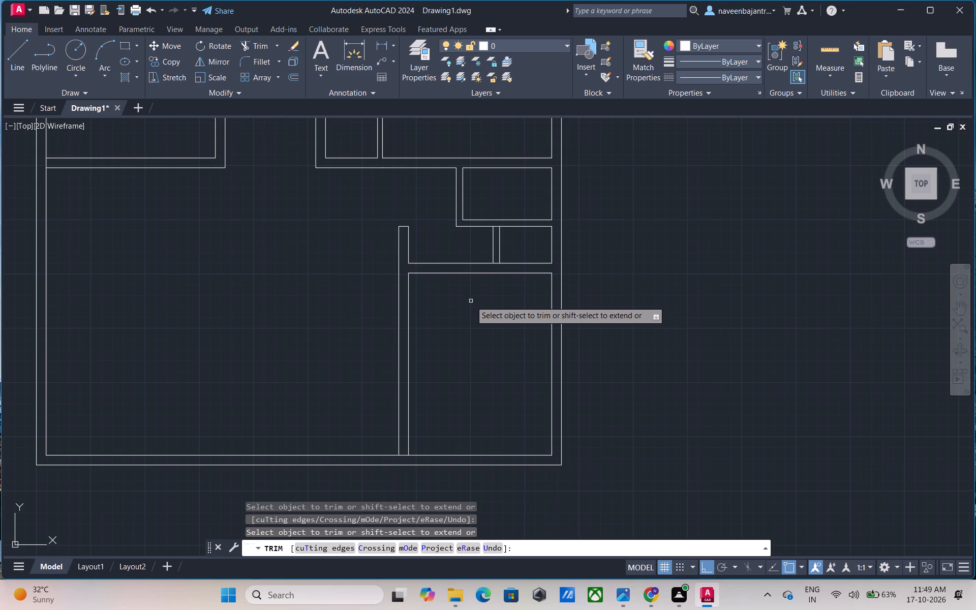
key("Escape")
key("Escape")
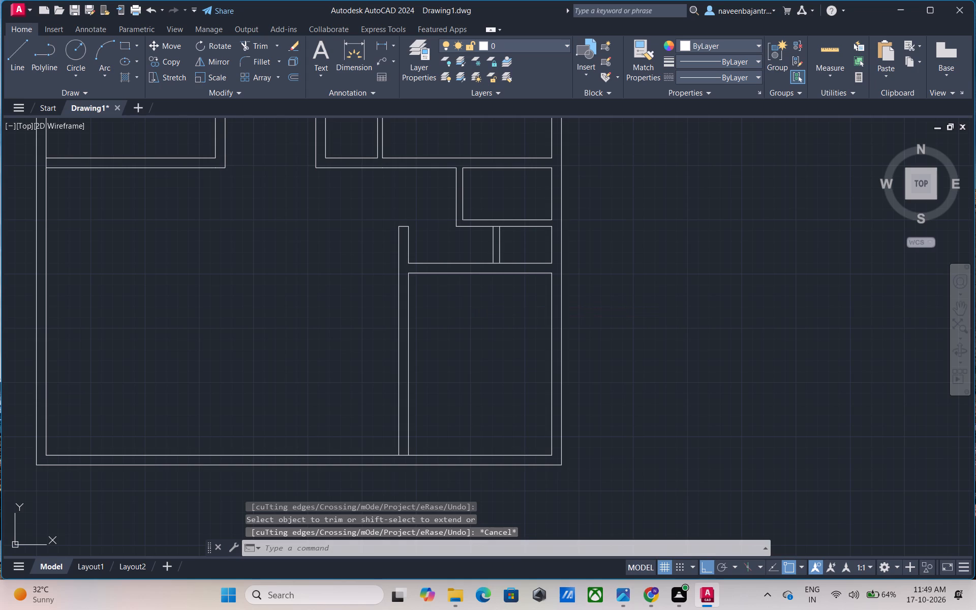
key("Escape")
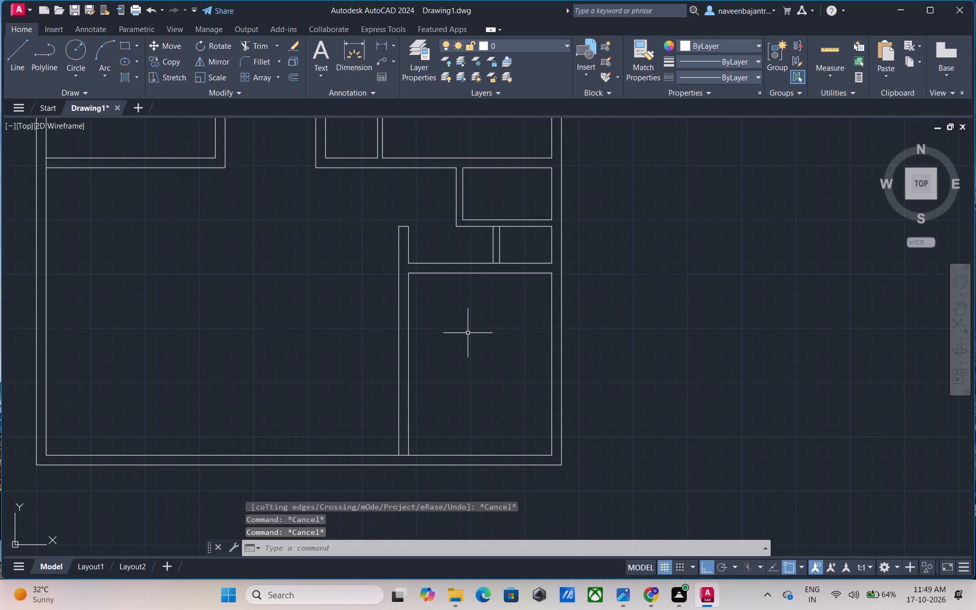
Trim the bottom wall's inner line between the two faces of the 9" vertical partition.
key("t")
key("r")
key("space")
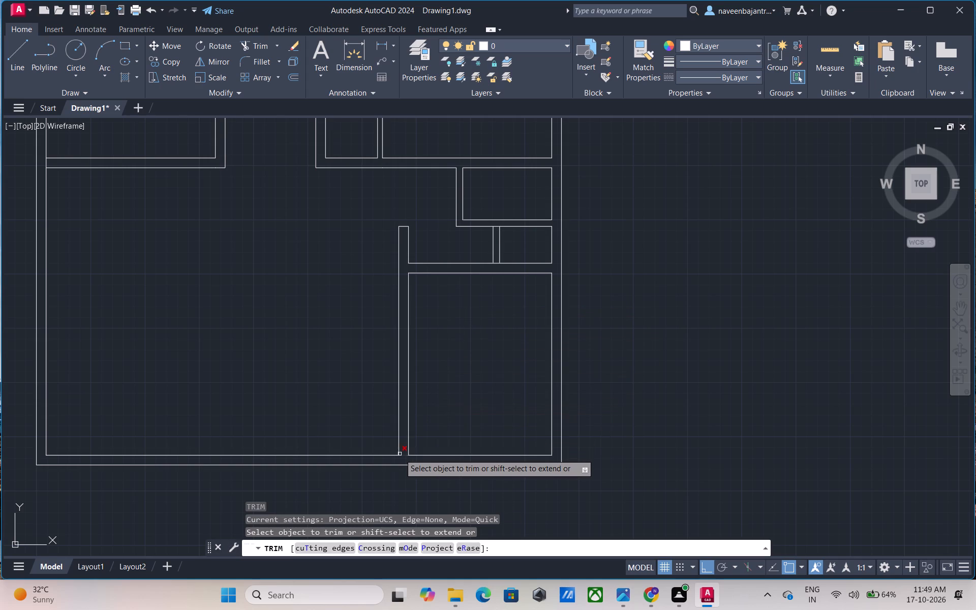
left_click(403, 454)
key("Escape")
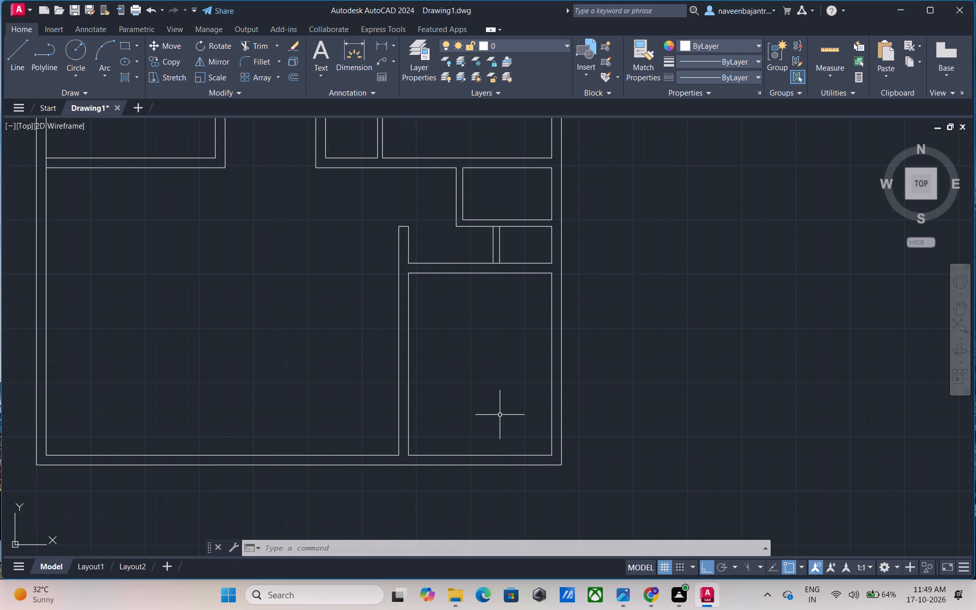
Offset the lower vertical partition's left face 11'6" to the left.
middle_click_drag(496, 413, 473, 391)
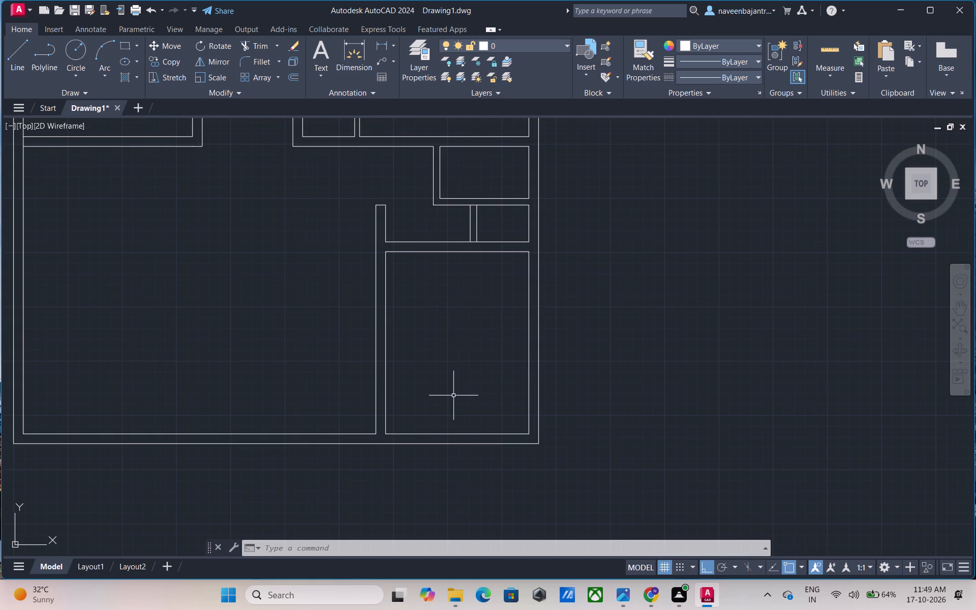
key("Escape")
key("o")
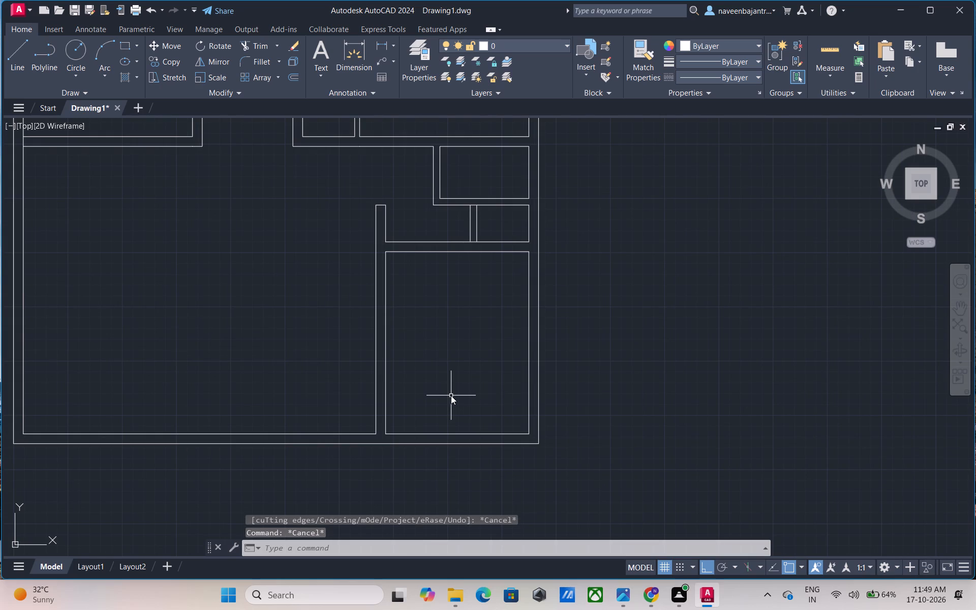
key("space")
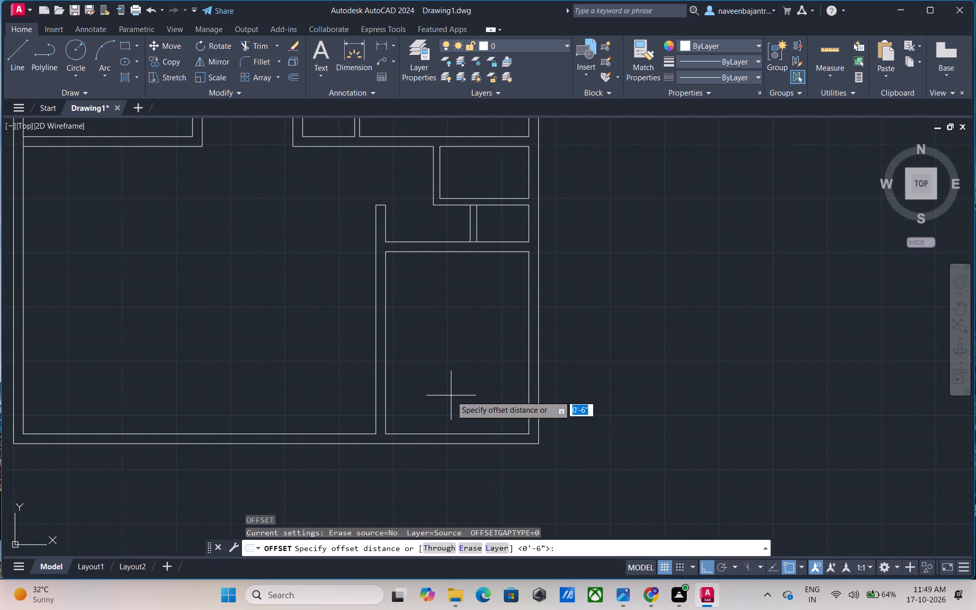
type("11'")
key("6")
key("shift+quotedbl")
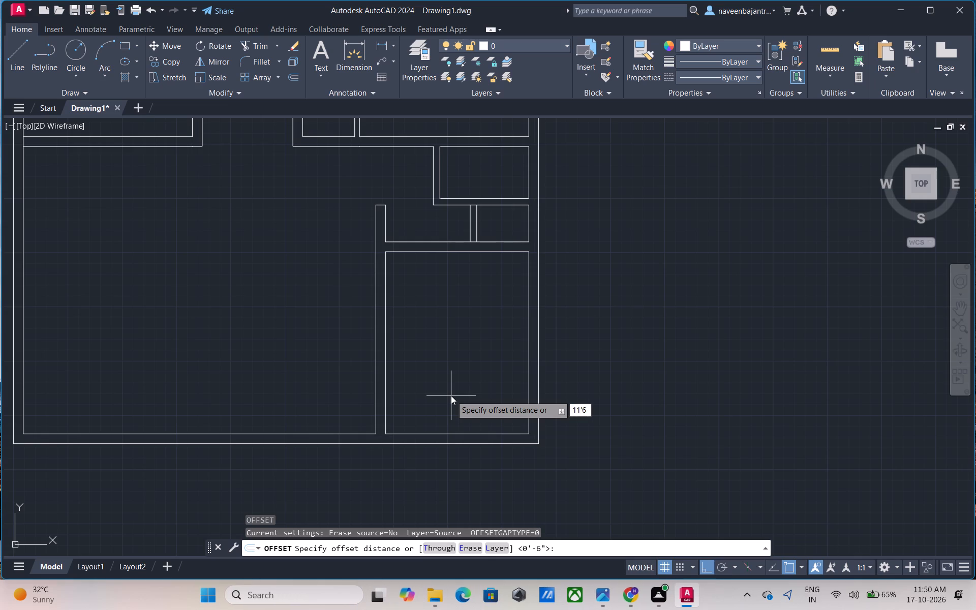
key("Return")
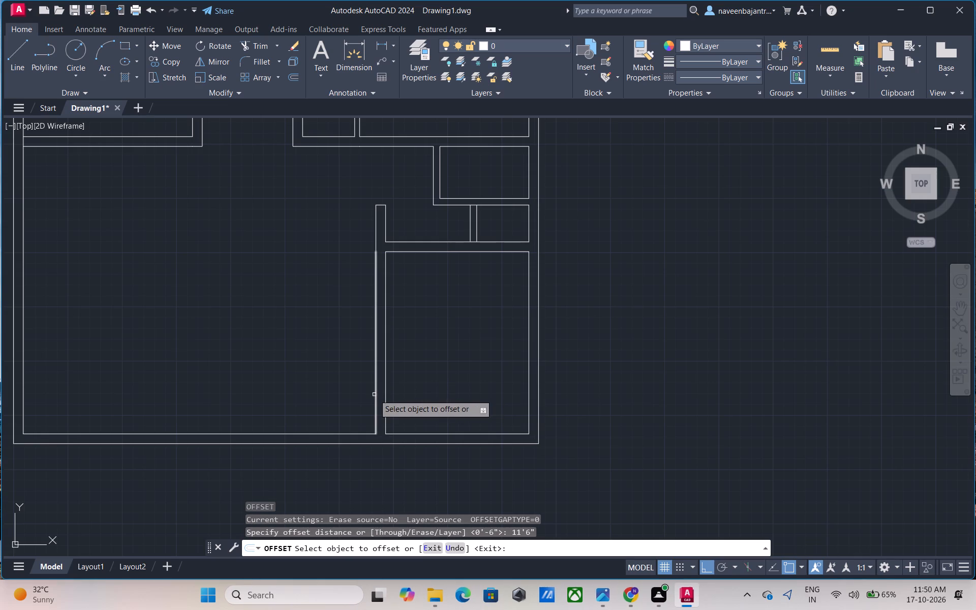
left_click(374, 395)
left_click(329, 395)
key("Escape")
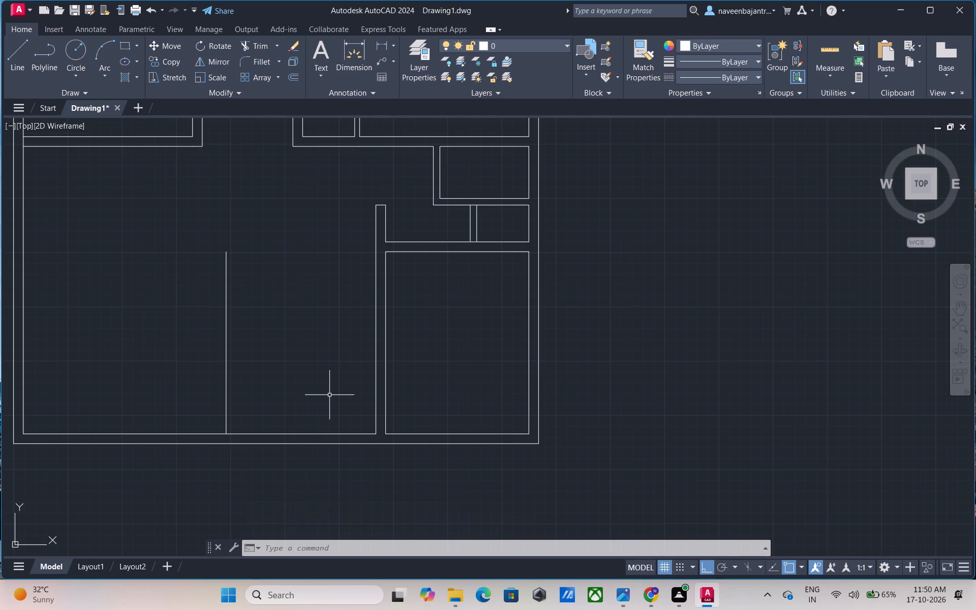
Offset the bottom wall's inner line left of the vertical partition 7' upward.
key("Escape")
type("o")
key("space")
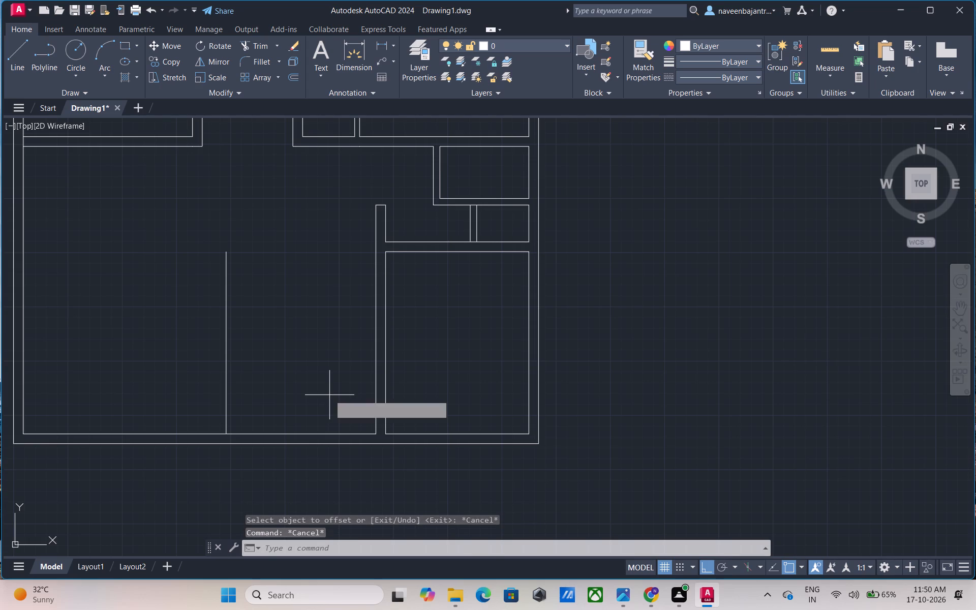
type("7'")
key("Return")
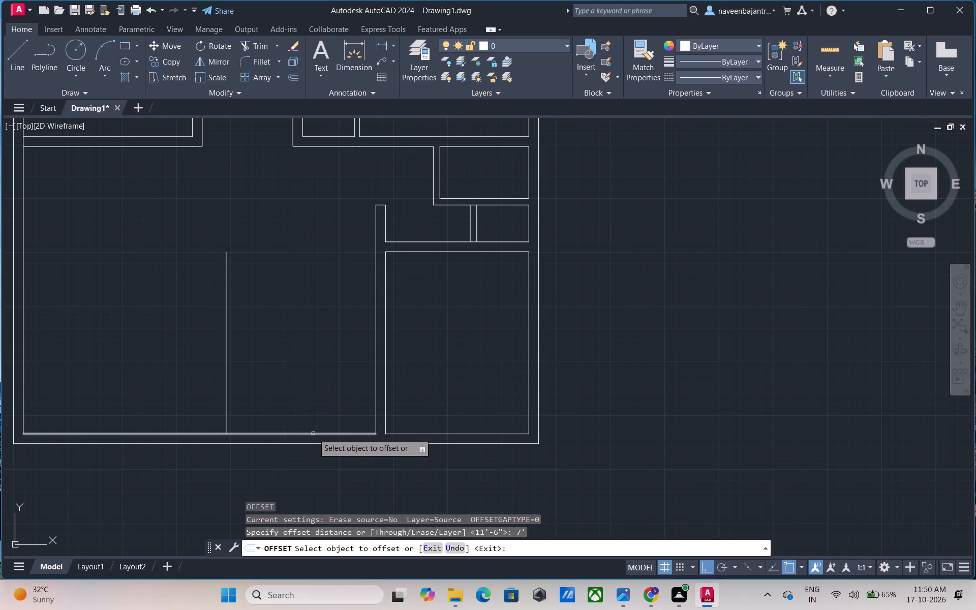
left_click(313, 434)
left_click(317, 409)
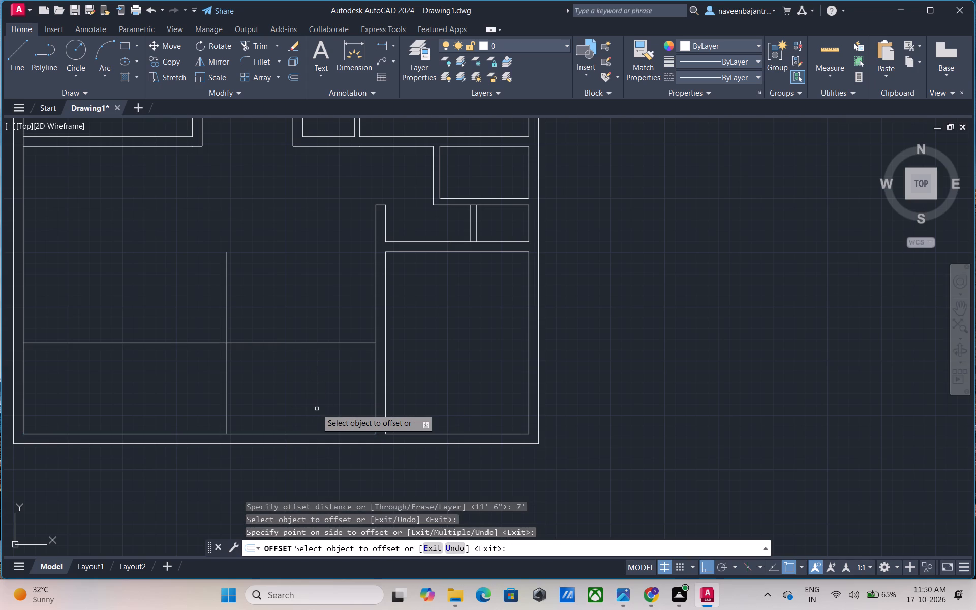
key("Escape")
Trim the 11'6" and 7' offset lines beyond their intersection, leaving a square corner beside the lower vertical partition.
type("tr")
key("space")
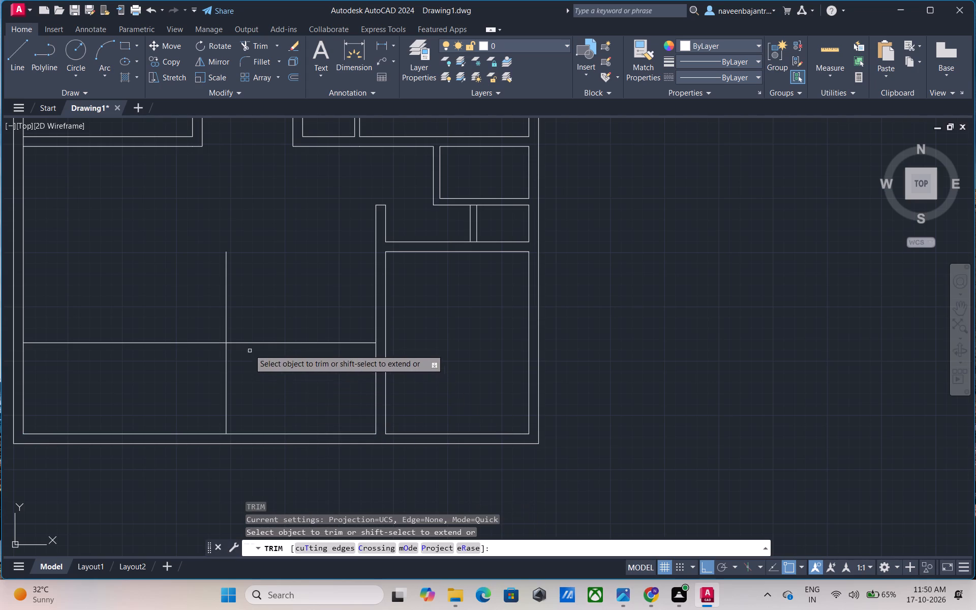
left_click(226, 326)
left_click(208, 342)
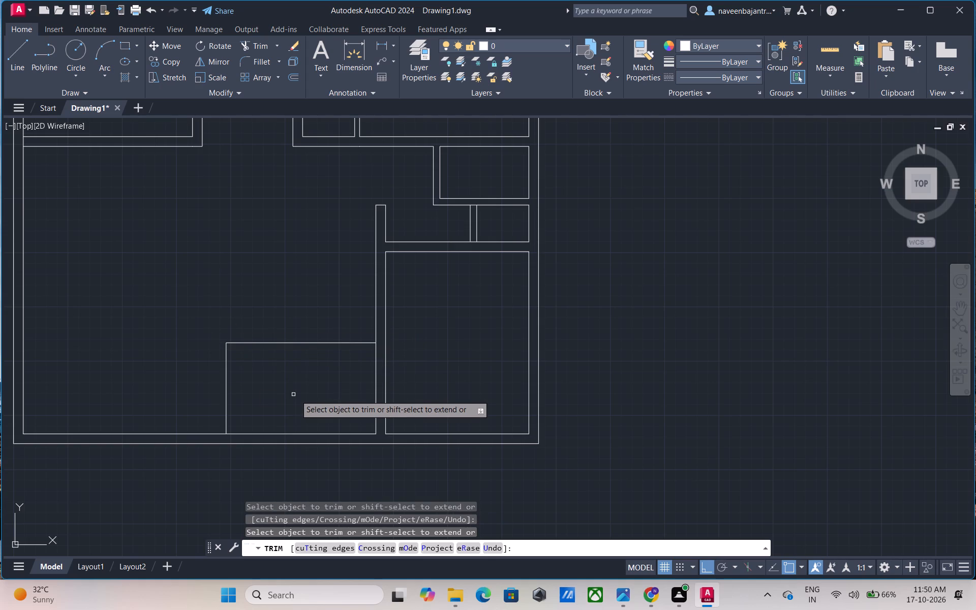
key("Escape")
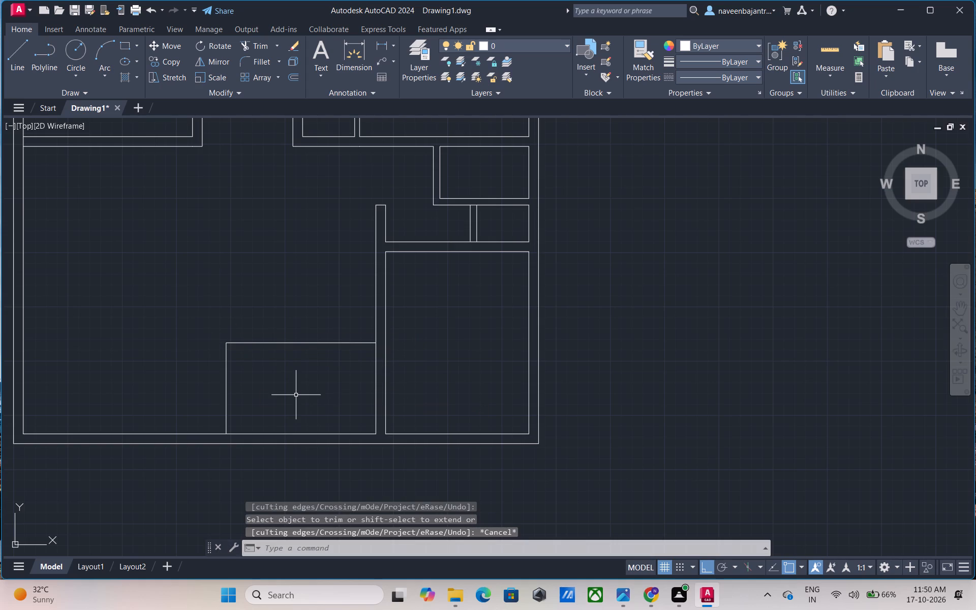
Offset the lower vertical partition's left face 19' to the left.
middle_click_drag(296, 395, 298, 364)
scroll(298, 364, "up", 1)
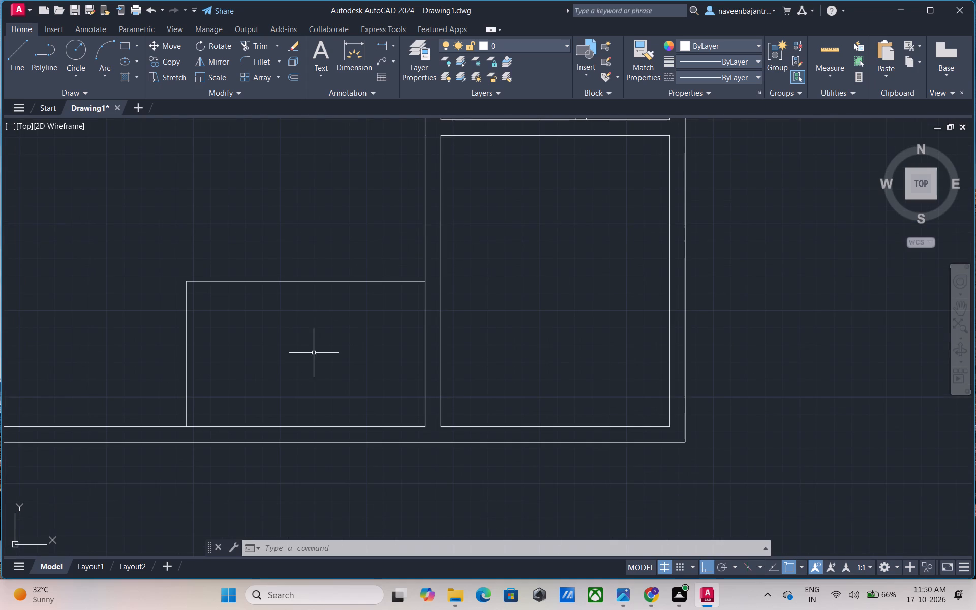
middle_click_drag(315, 351, 286, 431)
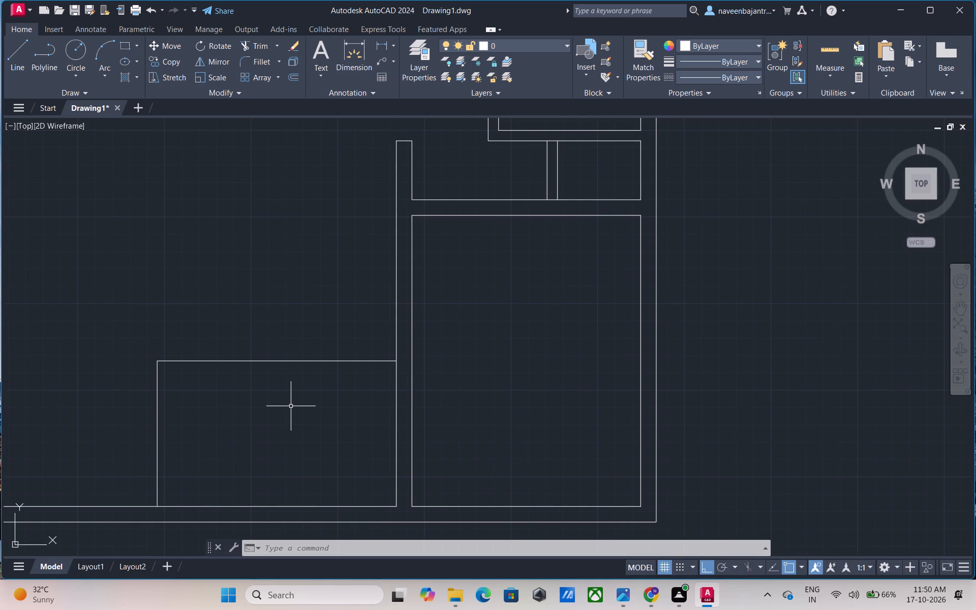
scroll(291, 395, "down", 1)
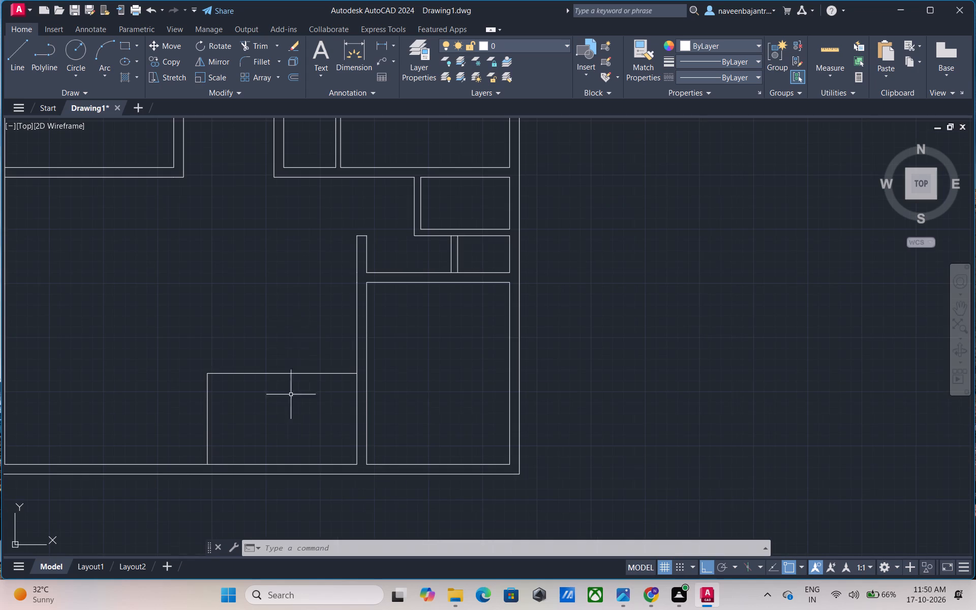
middle_click_drag(296, 320, 278, 367)
key("Escape")
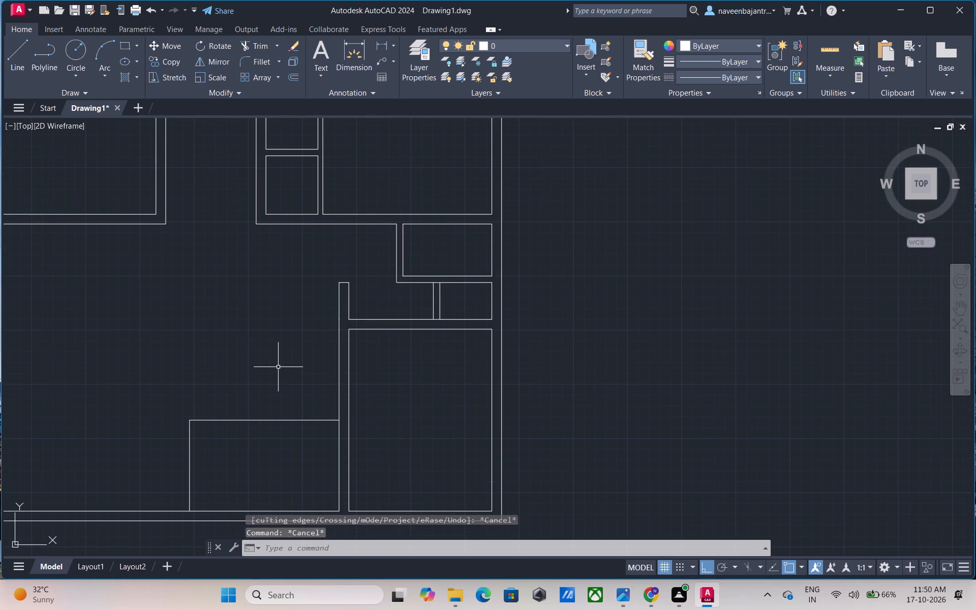
type("o 19'")
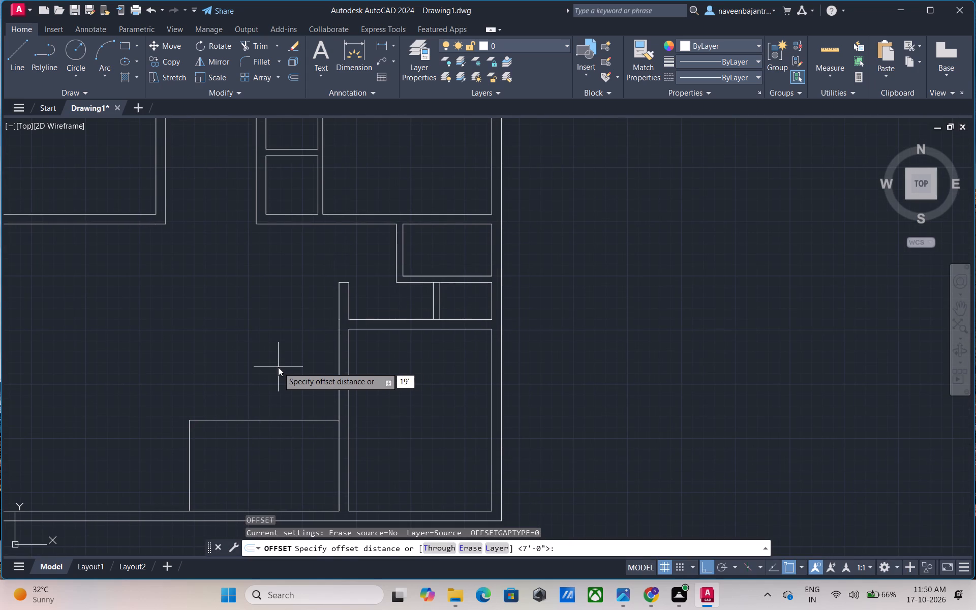
key("Return")
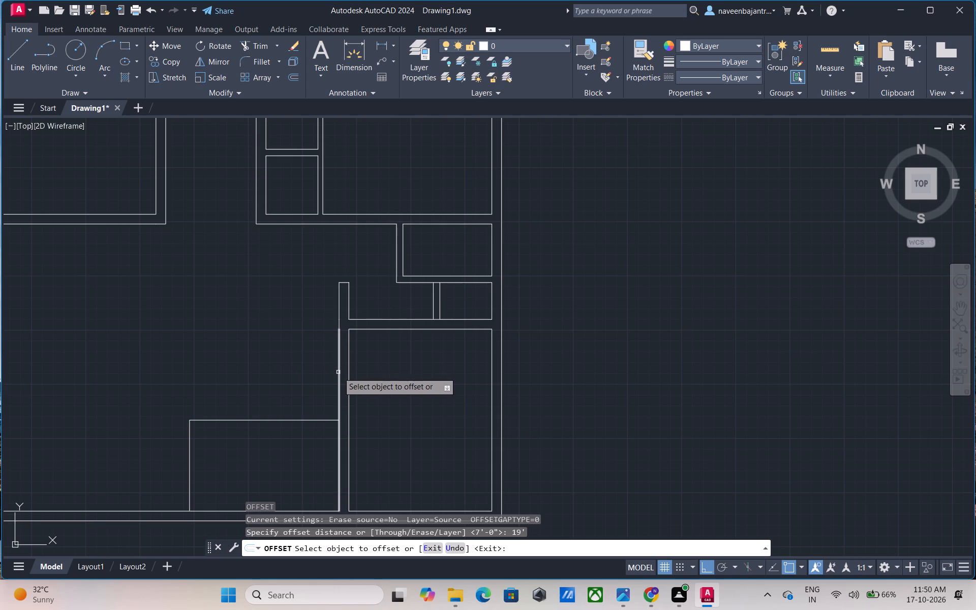
left_click(338, 368)
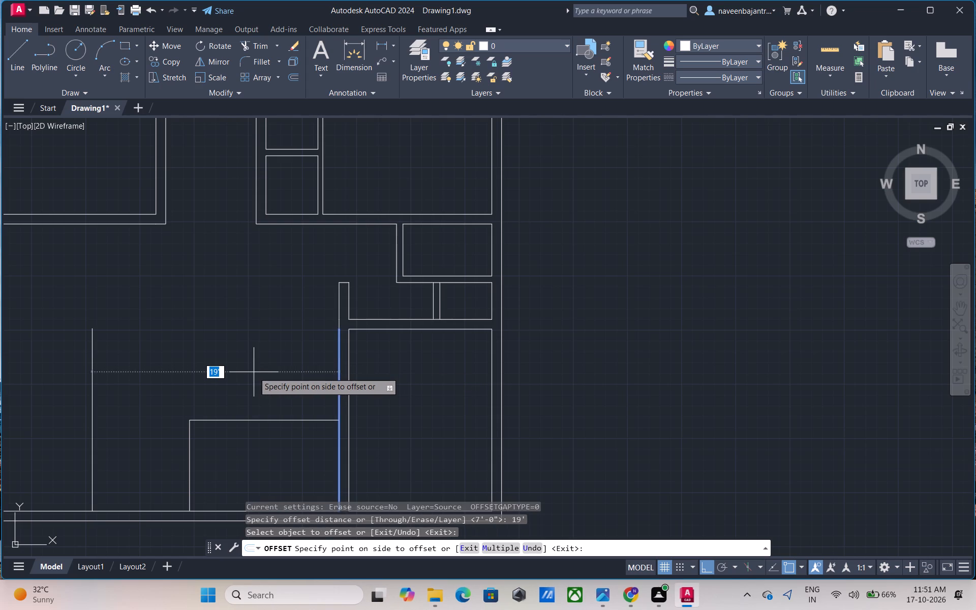
left_click(254, 372)
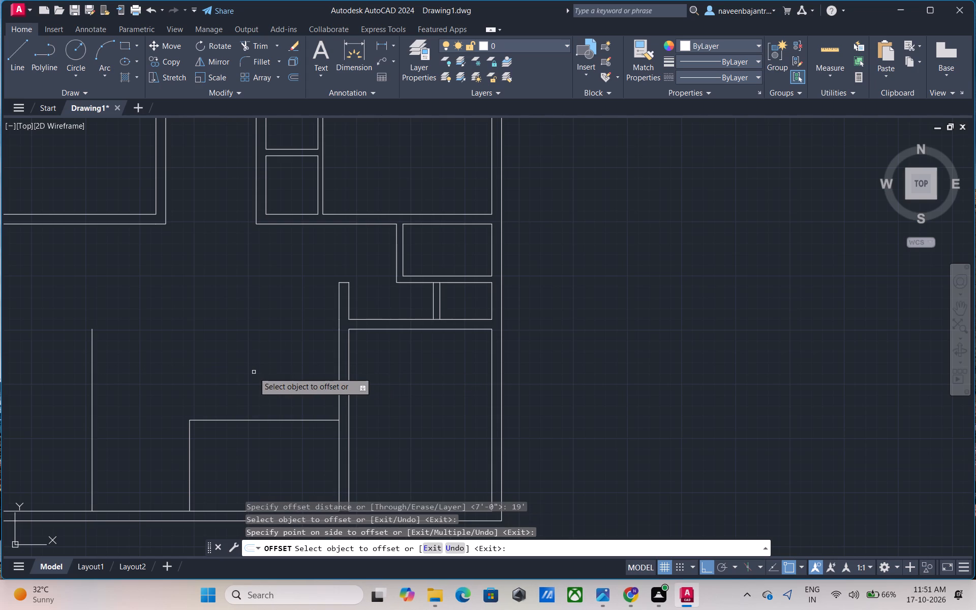
key("Escape")
Draw a horizontal line from the small room's upper-left corner leftward past the 19' offset line.
type("l")
key("space")
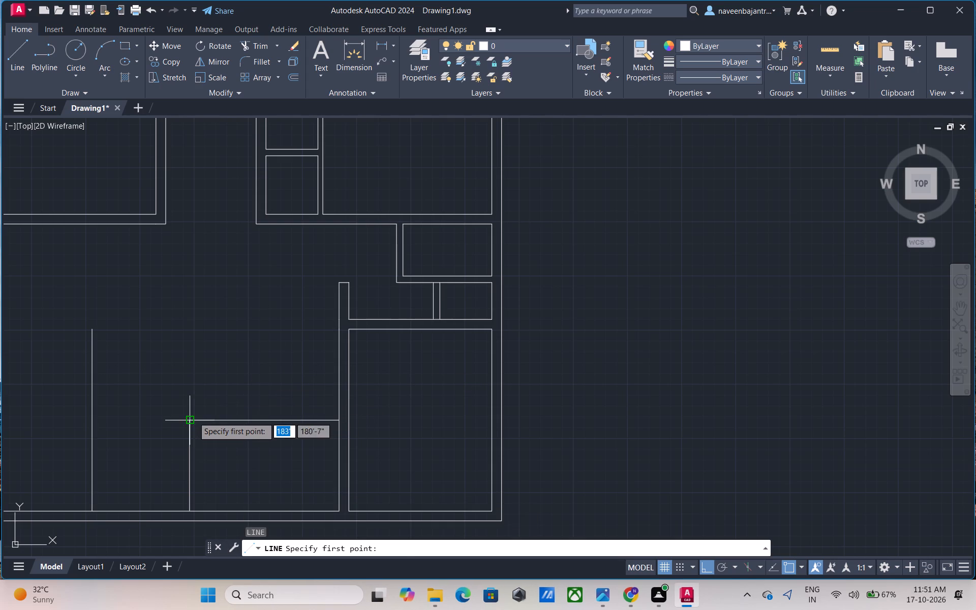
left_click(193, 418)
left_click(68, 421)
key("Escape")
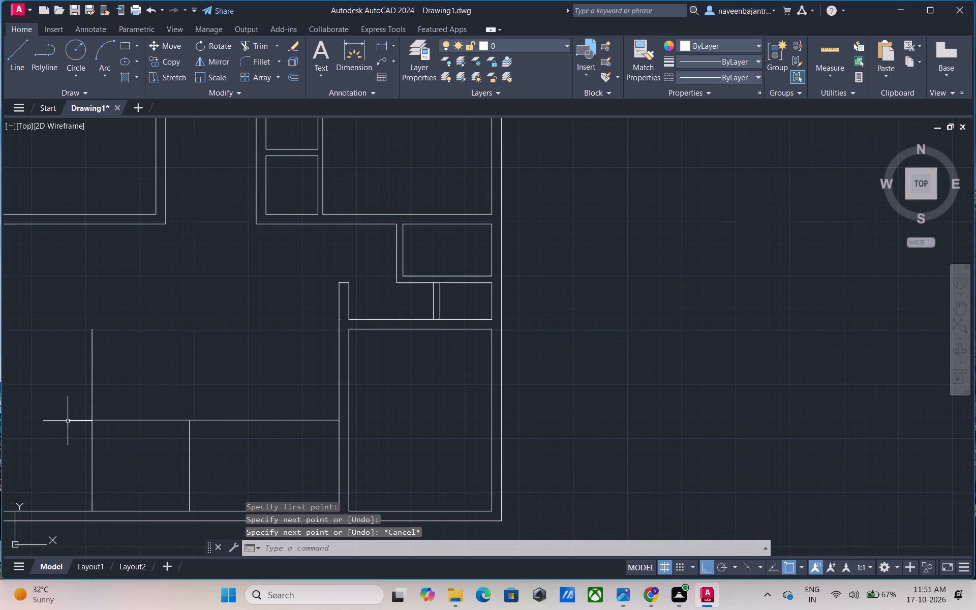
Trim the 19' offset line below the horizontal line and the horizontal overhang beyond it, forming a corner.
type("tr")
key("space")
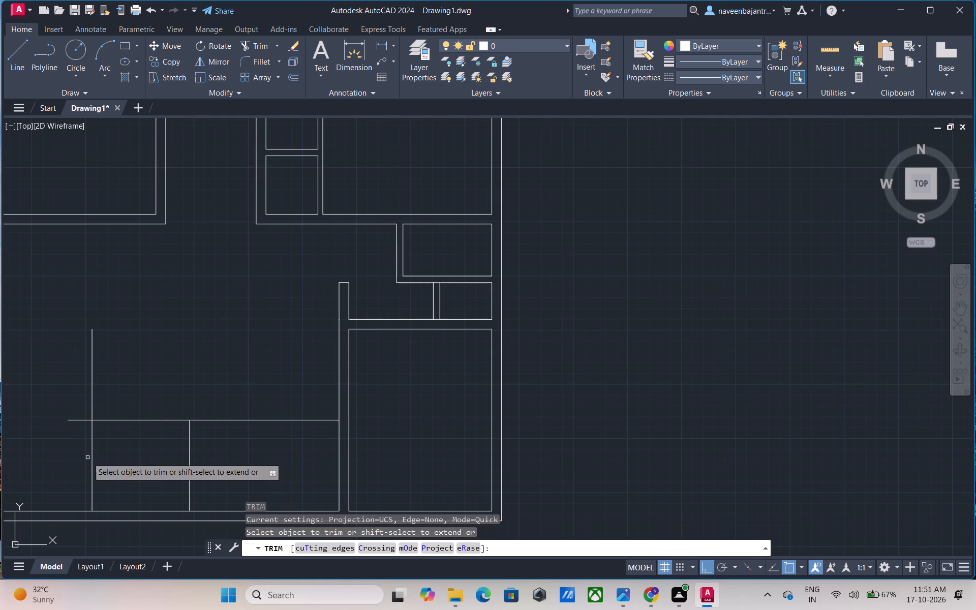
left_click(93, 455)
left_click(74, 422)
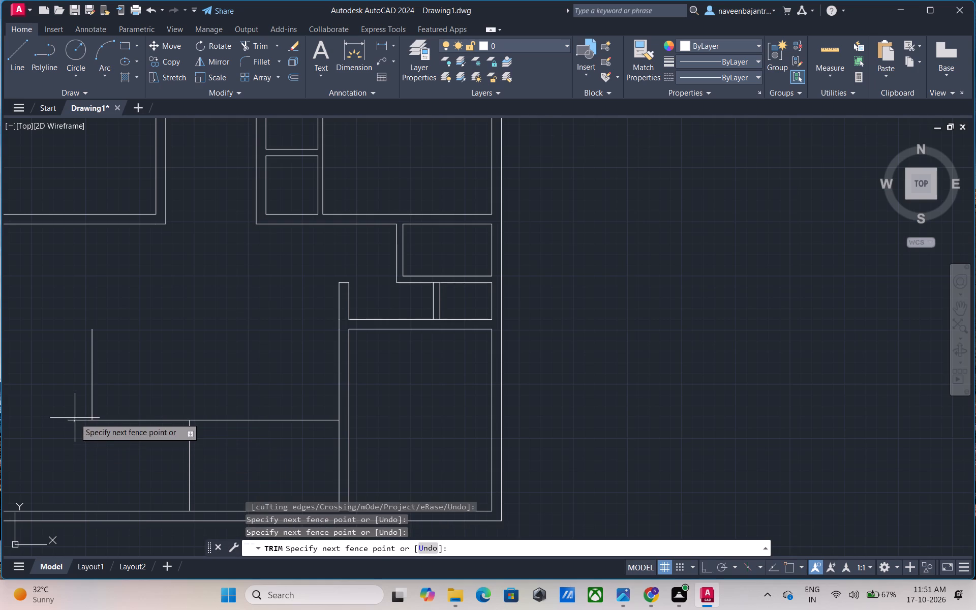
left_click(75, 418)
middle_click_drag(113, 395, 154, 334)
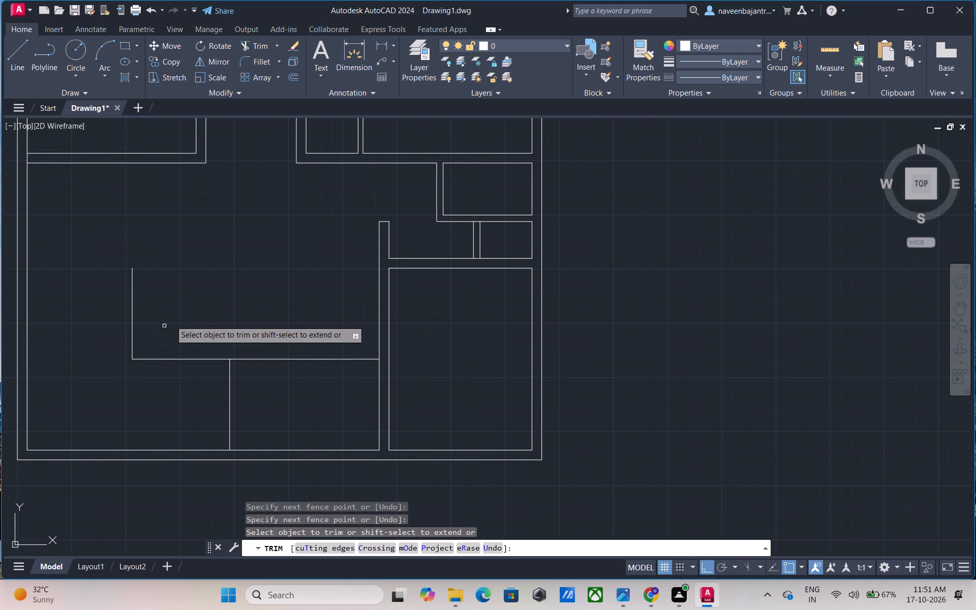
middle_click_drag(181, 303, 165, 417)
key("Escape")
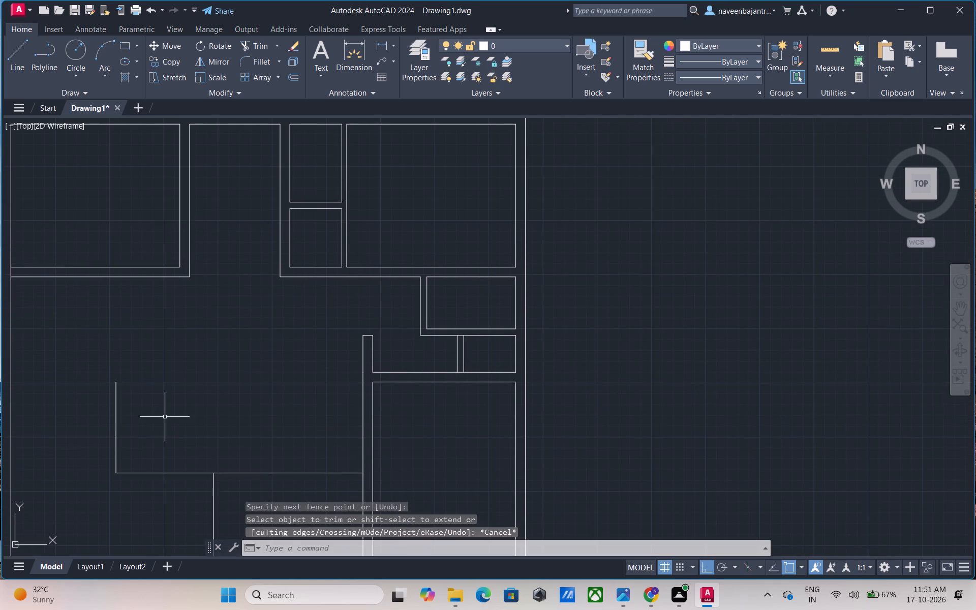
Draw a vertical line from the top end of the 19' offset line up across the upper-left room's bottom wall.
type("l")
key("space")
left_click(113, 382)
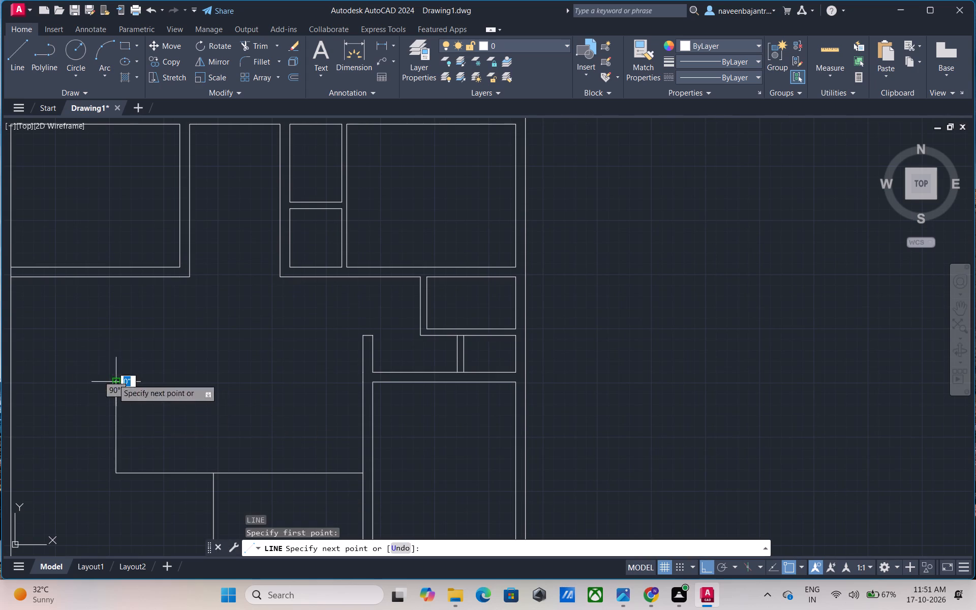
left_click(112, 251)
key("Escape")
Trim the new vertical line back to the lower face of the upper-left room's bottom wall.
type("tr")
key("space")
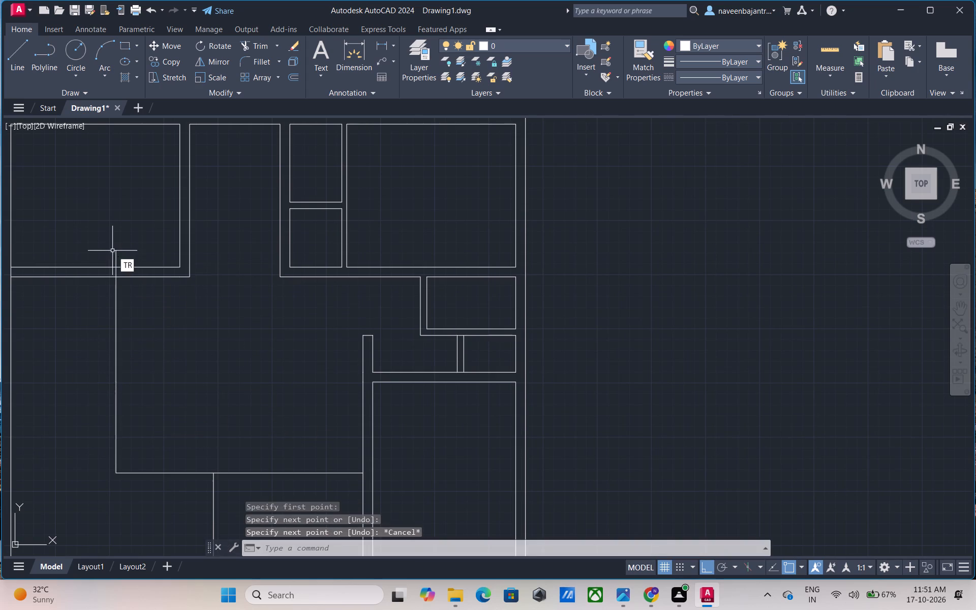
left_click(114, 255)
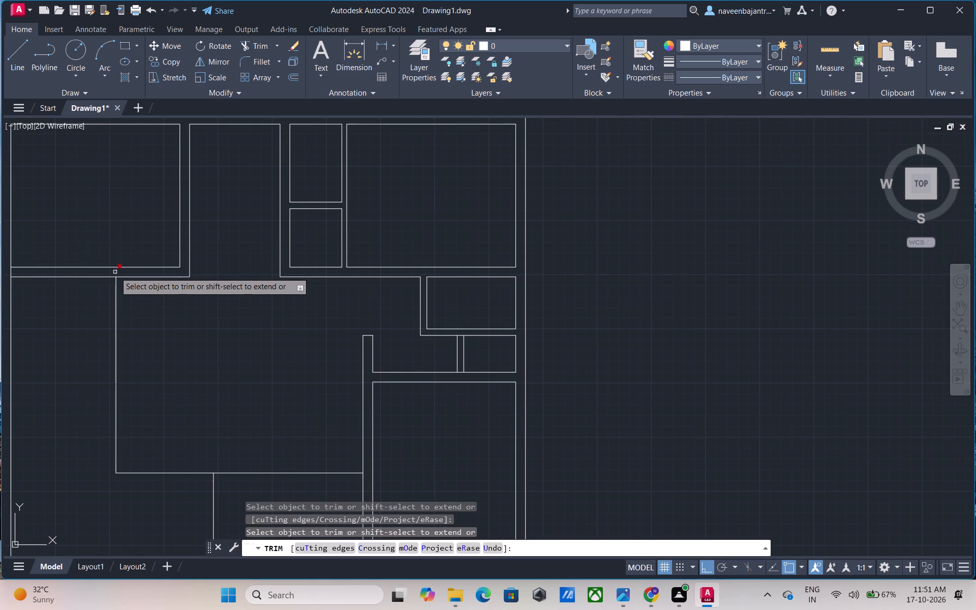
left_click(115, 272)
middle_click_drag(192, 363, 198, 297)
key("Escape")
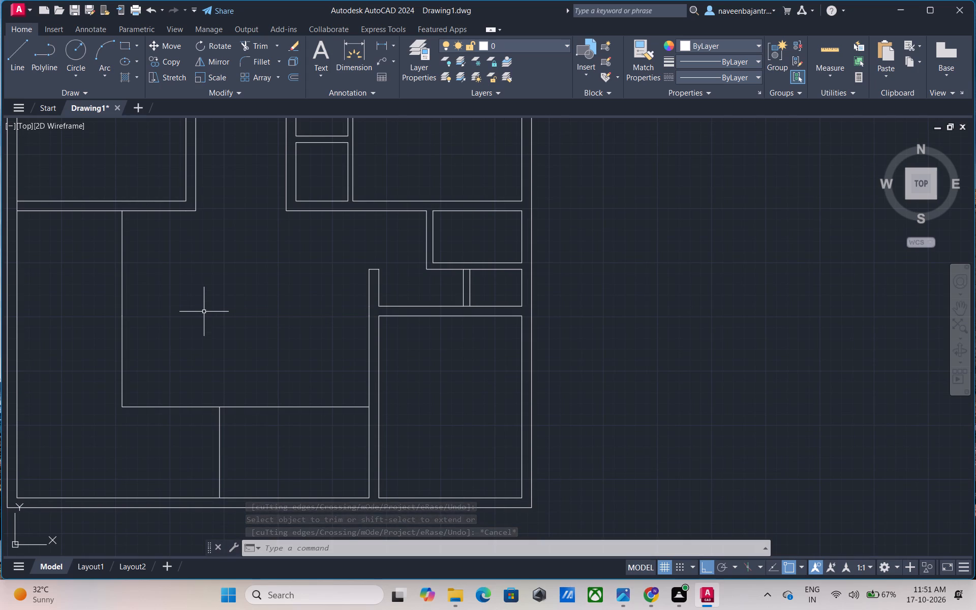
Offset both segments of the new vertical line 9" to the left and both horizontal segments 9" downward.
type("o 9")
key("shift+quotedbl")
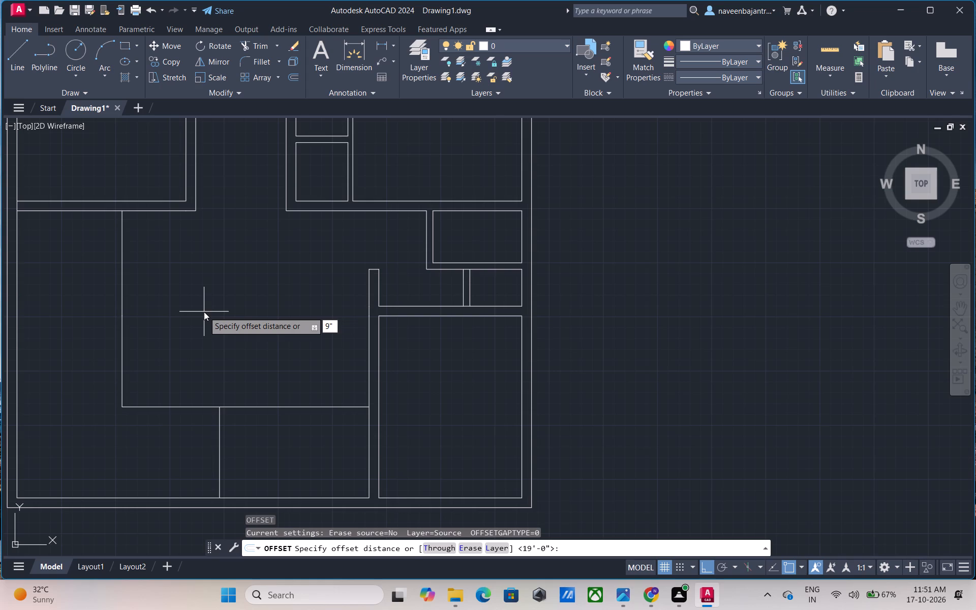
key("Return")
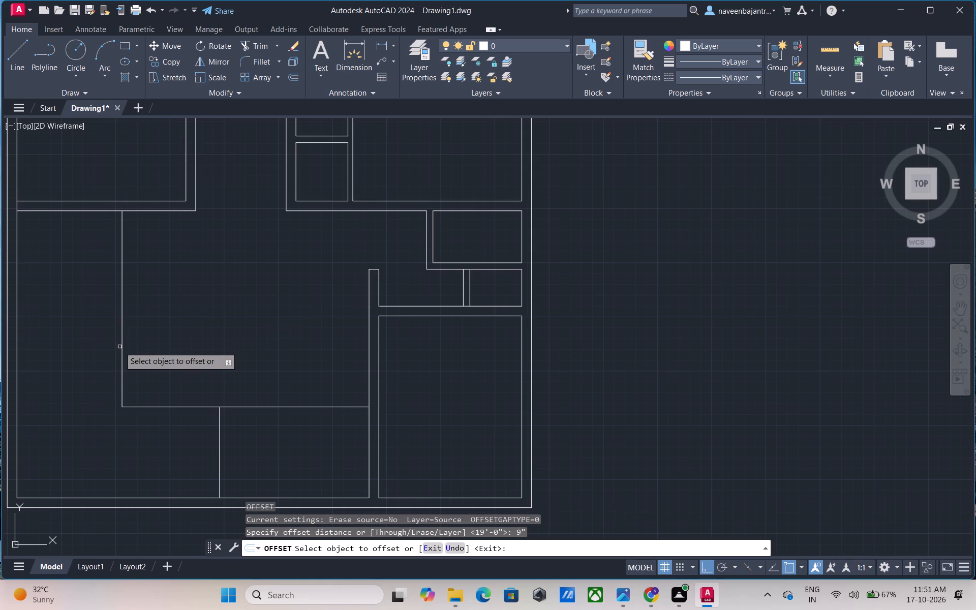
left_click(121, 344)
left_click(93, 343)
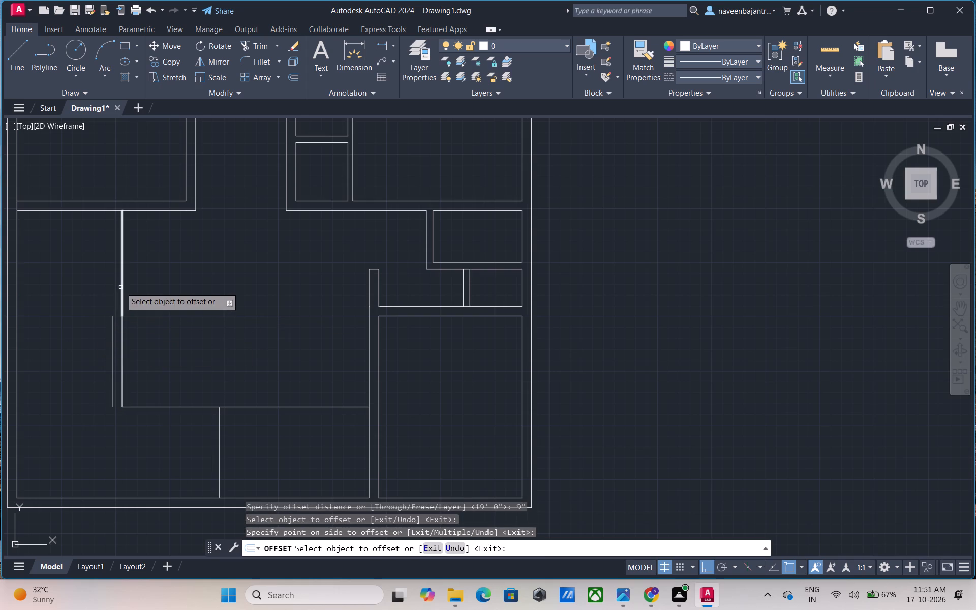
left_click(120, 287)
left_click(97, 286)
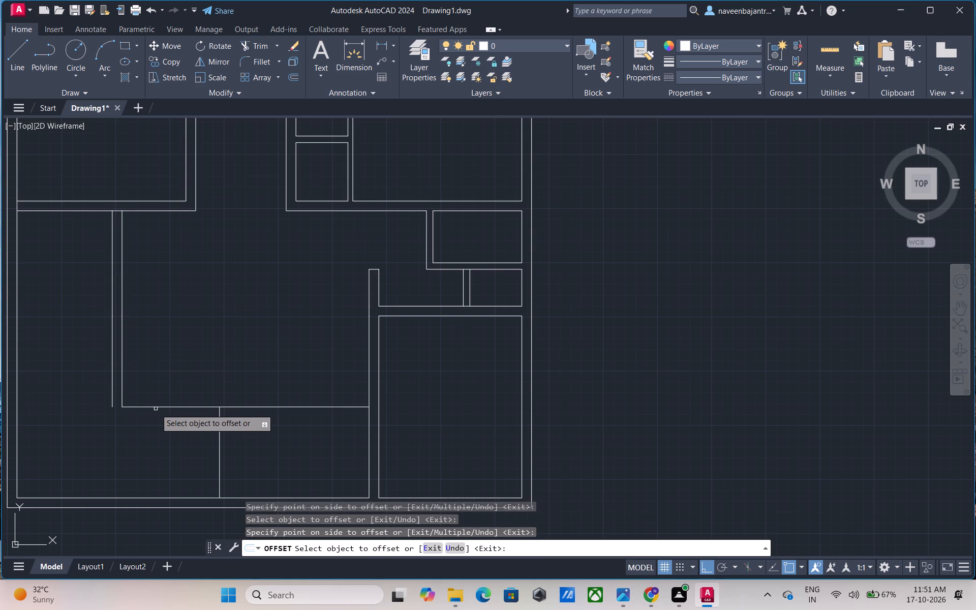
left_click(157, 408)
left_click(157, 424)
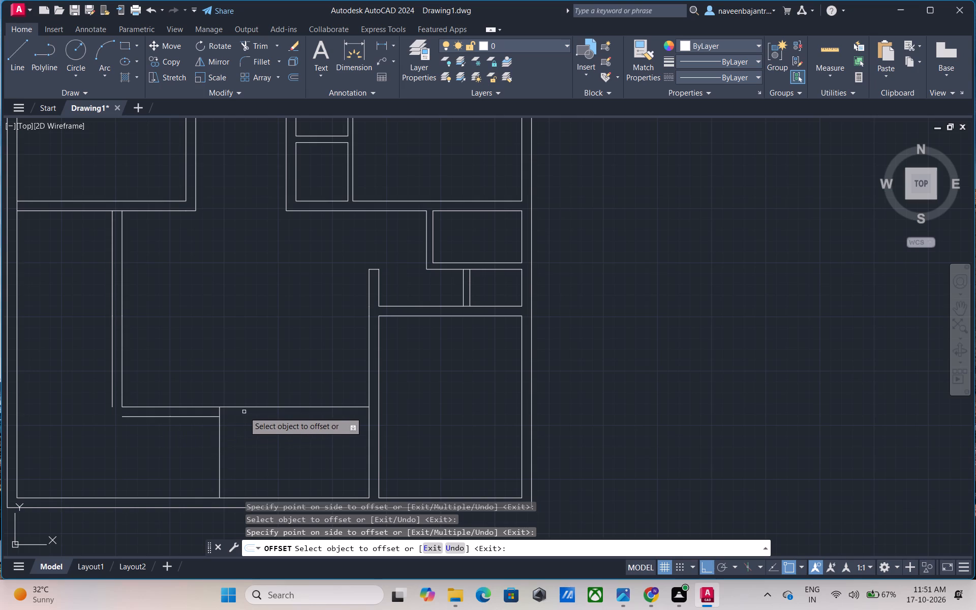
left_click(251, 408)
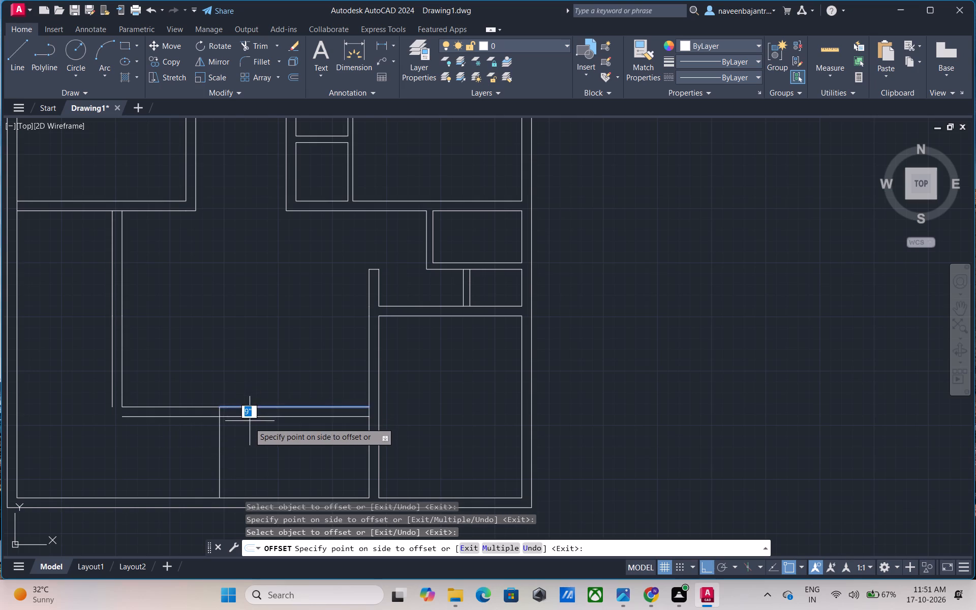
left_click(249, 428)
key("Escape")
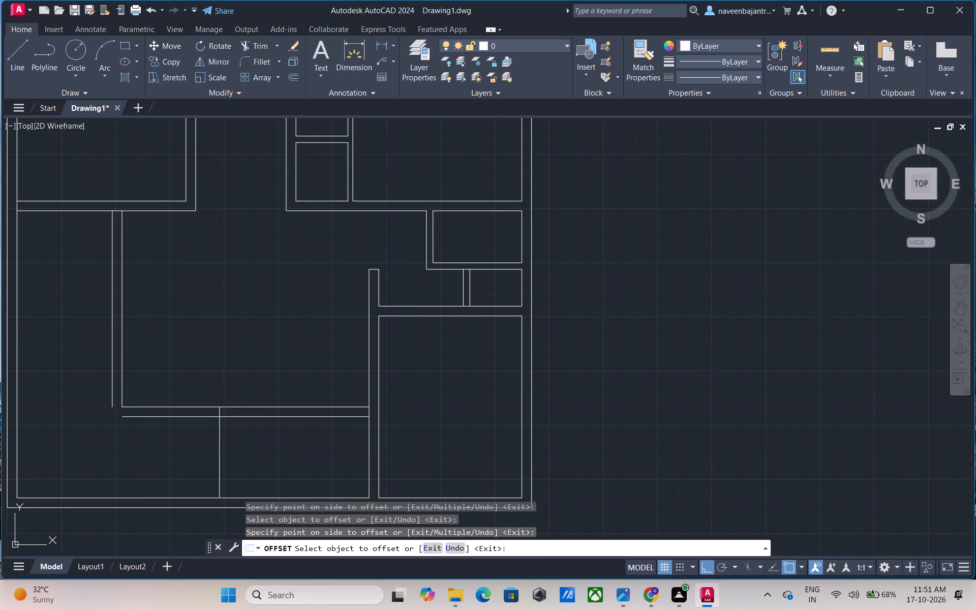
Draw short lines extending the outer horizontal and vertical 9" wall faces past each other at the lower-left corner.
type("l")
key("space")
left_click(125, 416)
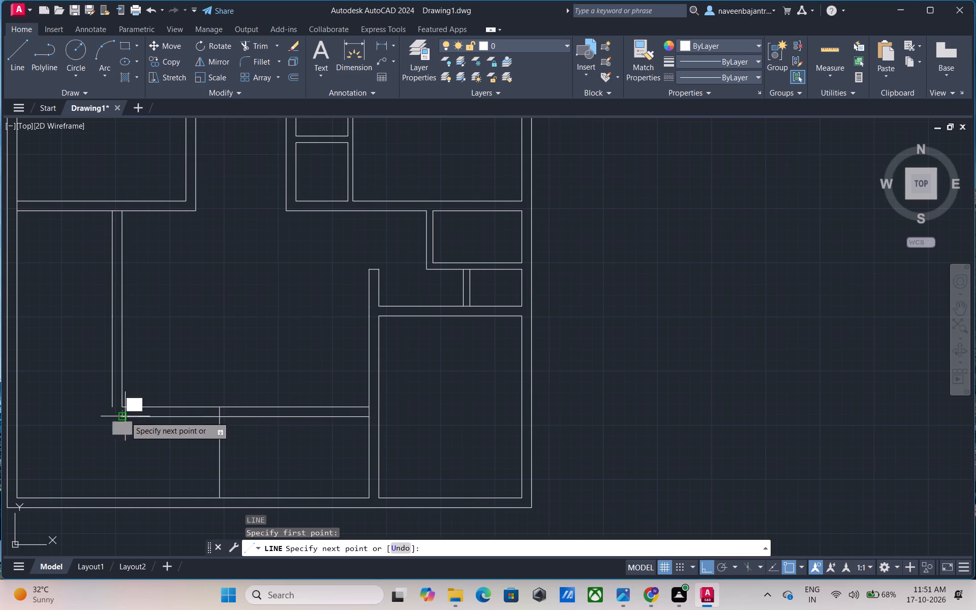
left_click(103, 414)
key("Escape")
type("l")
key("space")
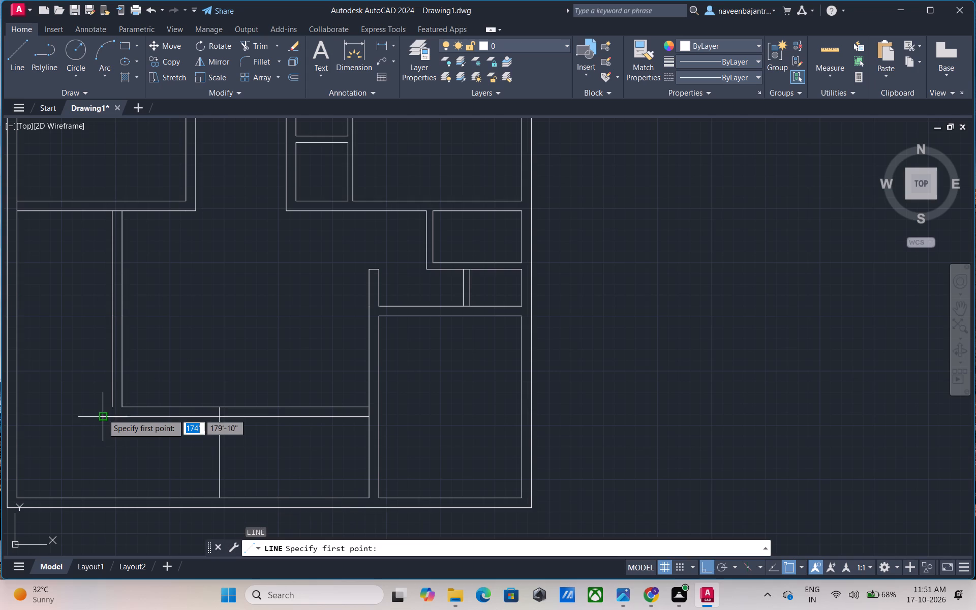
left_click(113, 405)
left_click(112, 426)
key("Escape")
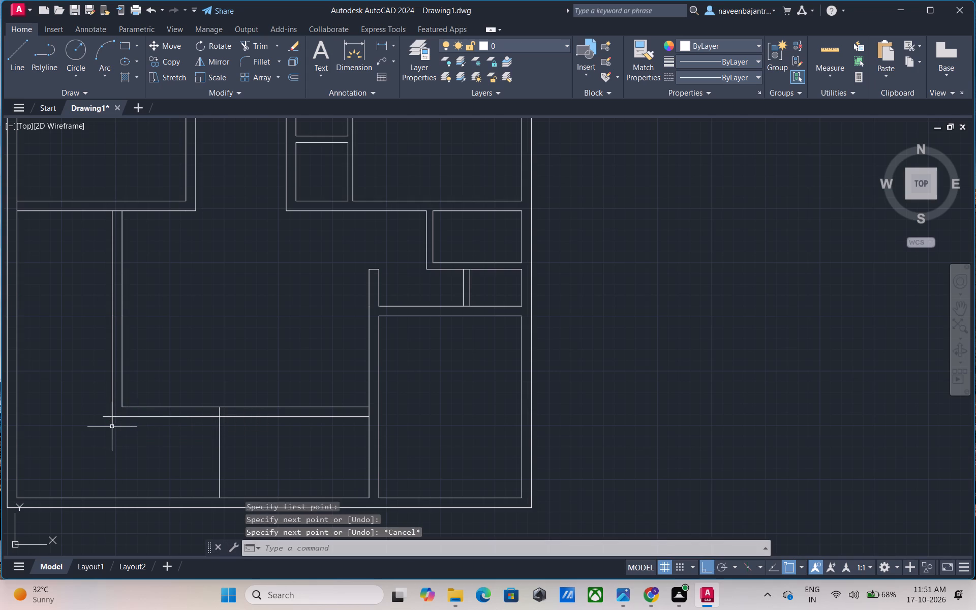
Trim the outer corner overhangs and the vertical lines crossing the 9" horizontal wall at both partition junctions.
type("tr")
key("space")
left_click(105, 418)
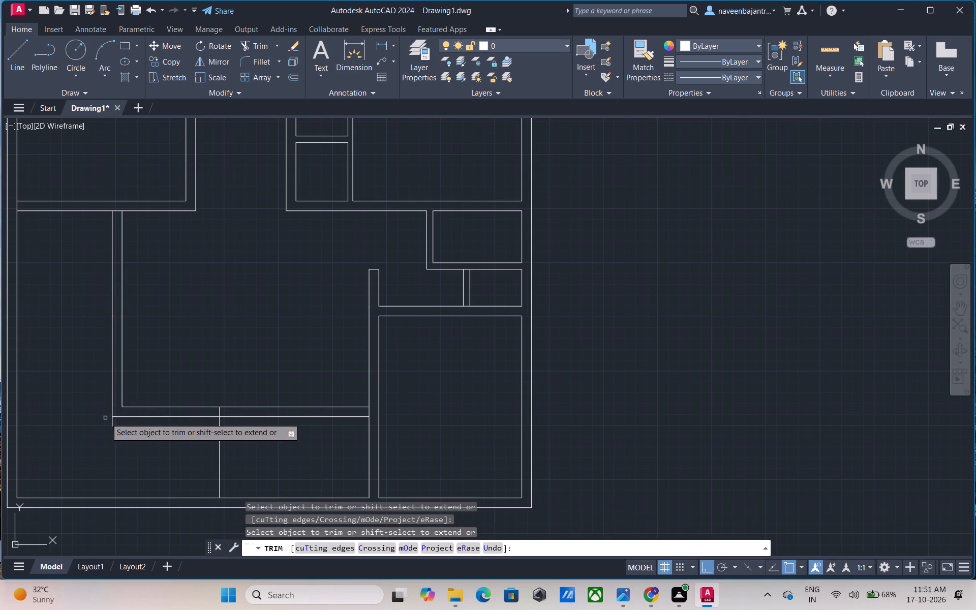
left_click(110, 423)
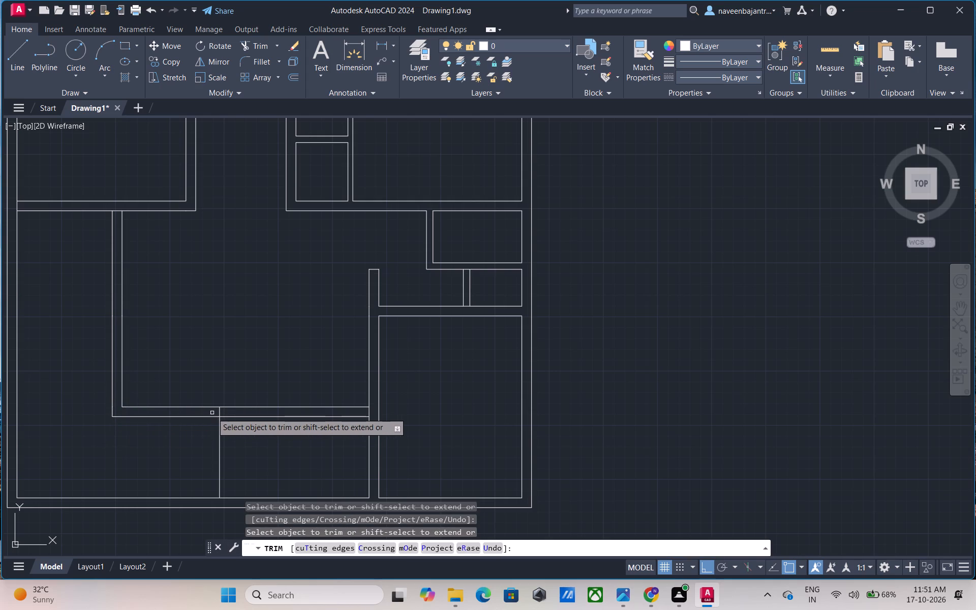
left_click(220, 412)
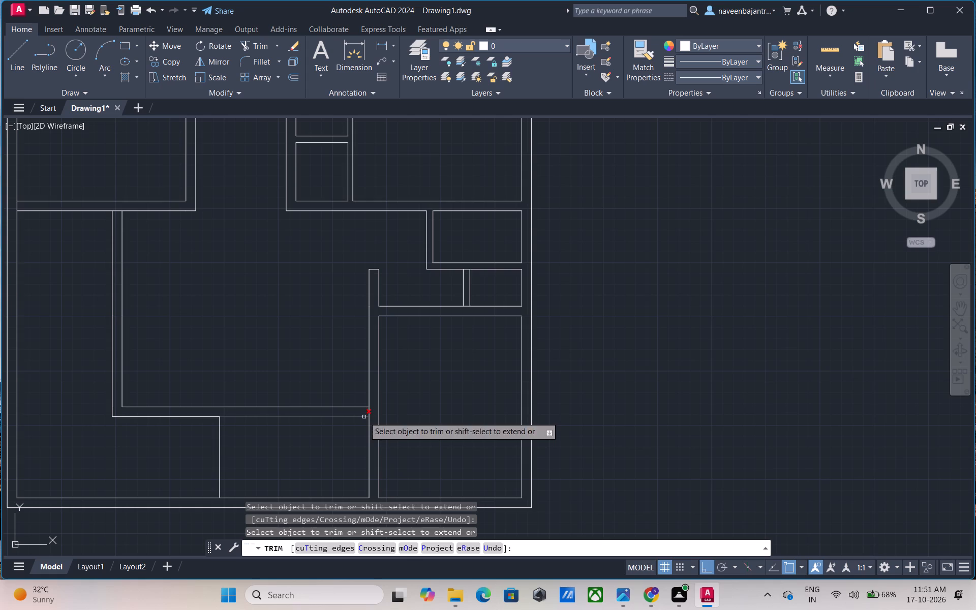
left_click(368, 414)
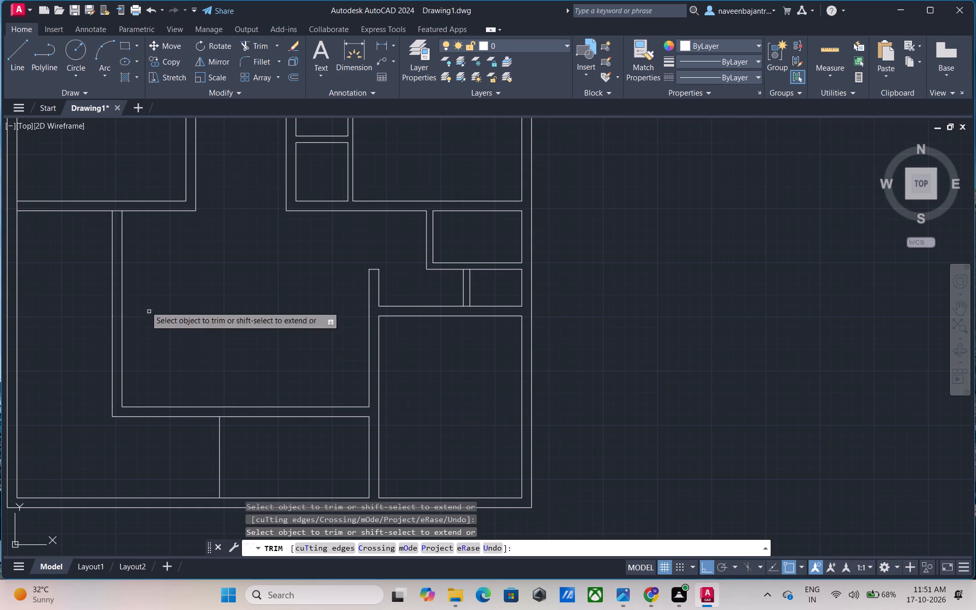
Trim the wall-face segments crossing the top of the left 9" vertical partition and both ends of the small room's short vertical partition.
left_click(116, 211)
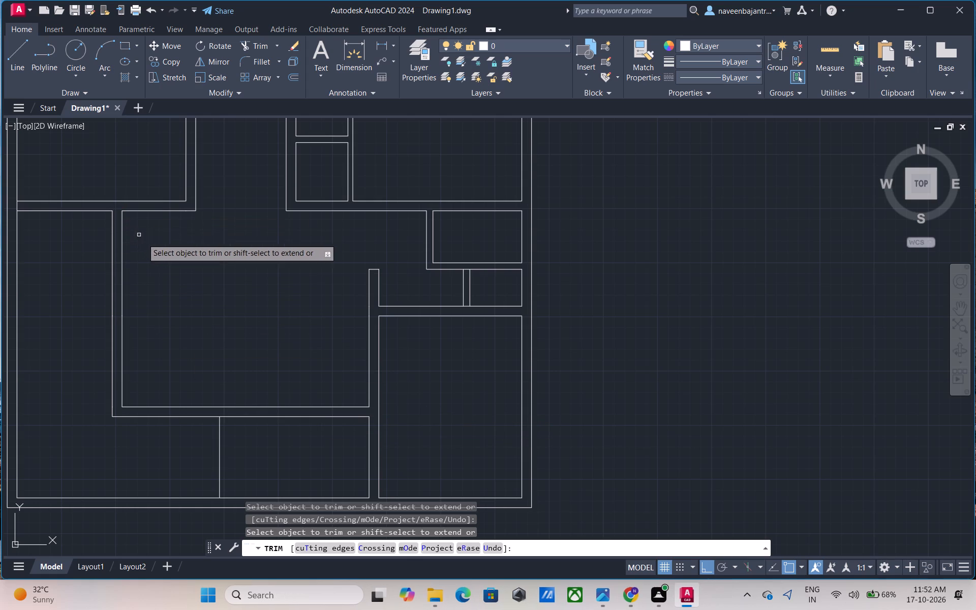
middle_click_drag(219, 338, 210, 280)
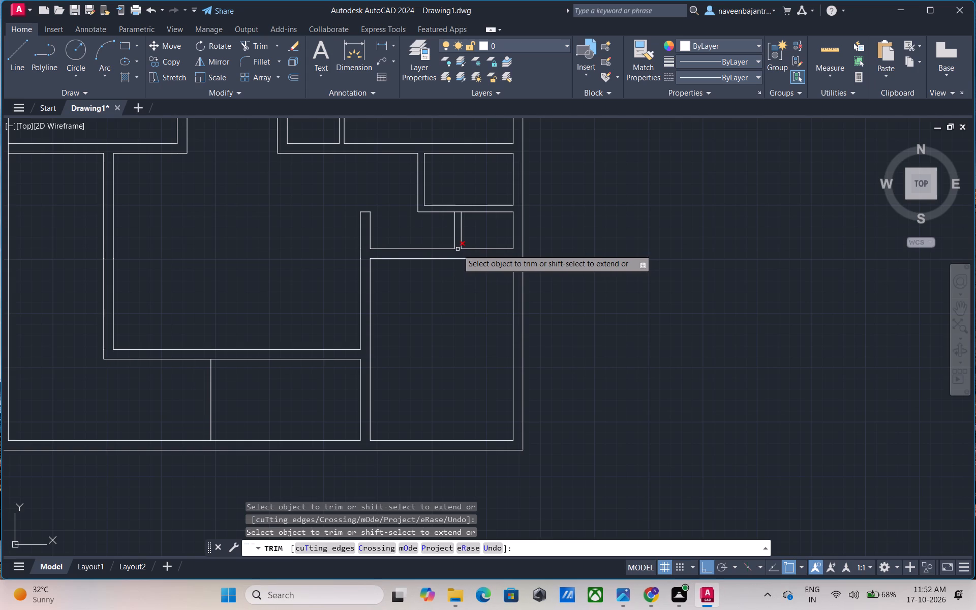
left_click(457, 249)
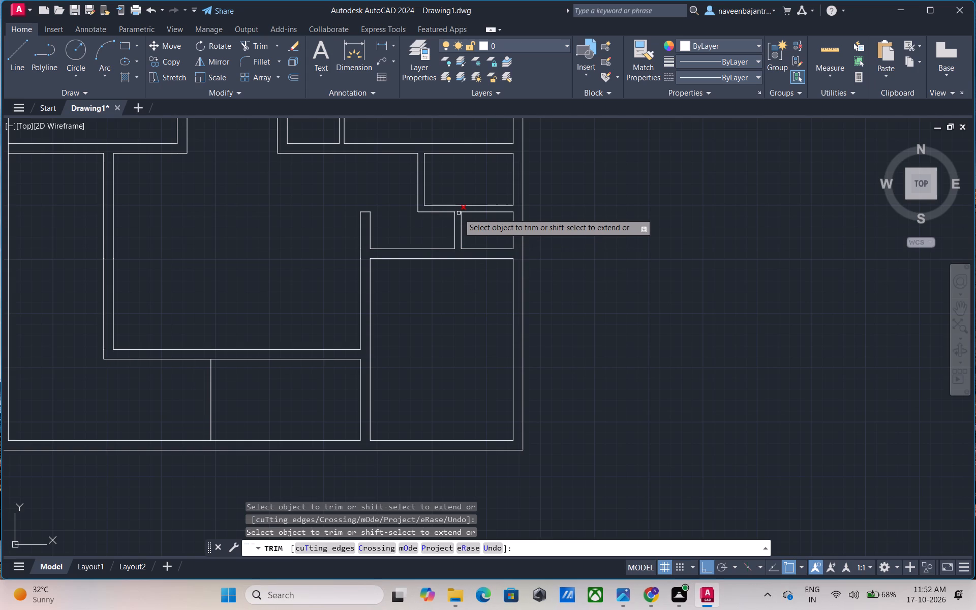
left_click(459, 213)
key("Escape")
Draw a 9" by 9" square at the lower-left inside corner of the bottom middle room.
scroll(568, 322, "down", 1)
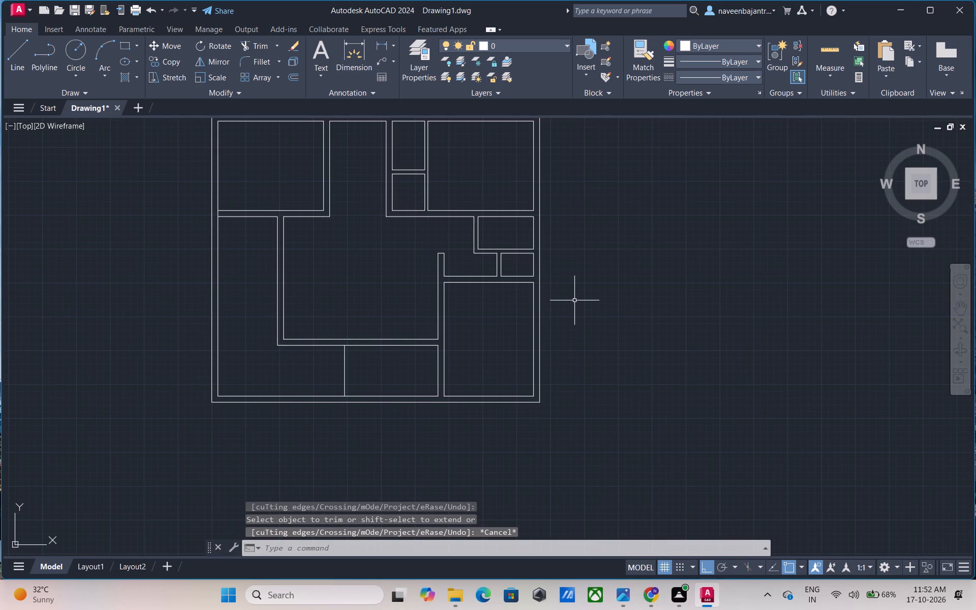
middle_click_drag(575, 300, 574, 312)
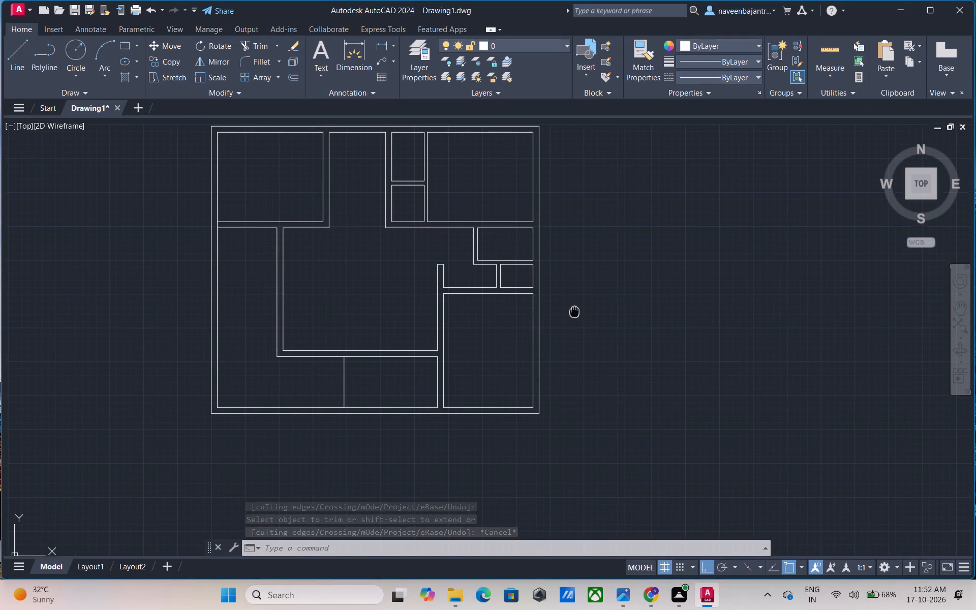
middle_click_drag(574, 312, 574, 313)
scroll(573, 315, "down", 1)
middle_click_drag(579, 302, 575, 325)
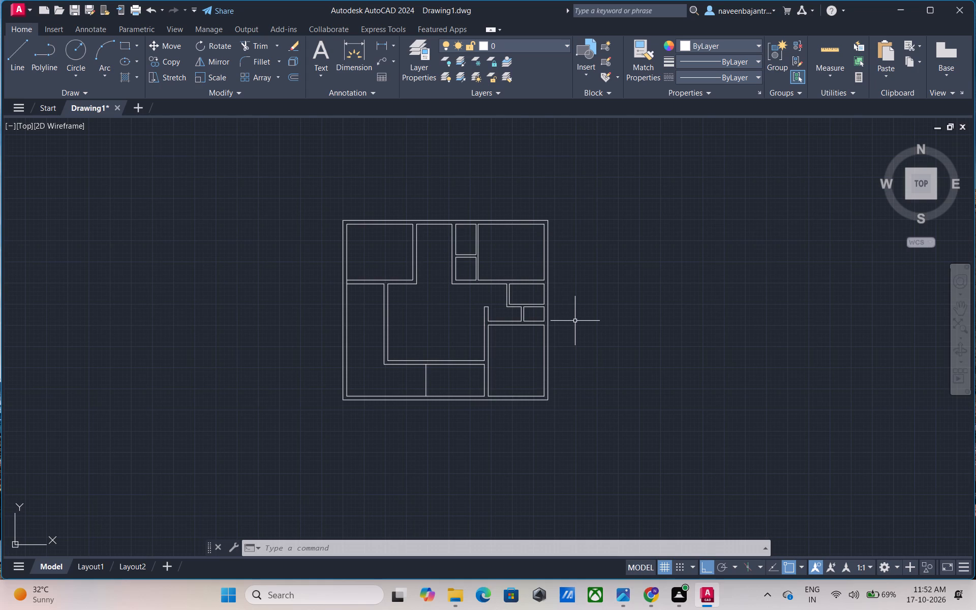
scroll(447, 386, "up", 3)
middle_click_drag(446, 390, 467, 359)
scroll(392, 377, "up", 1)
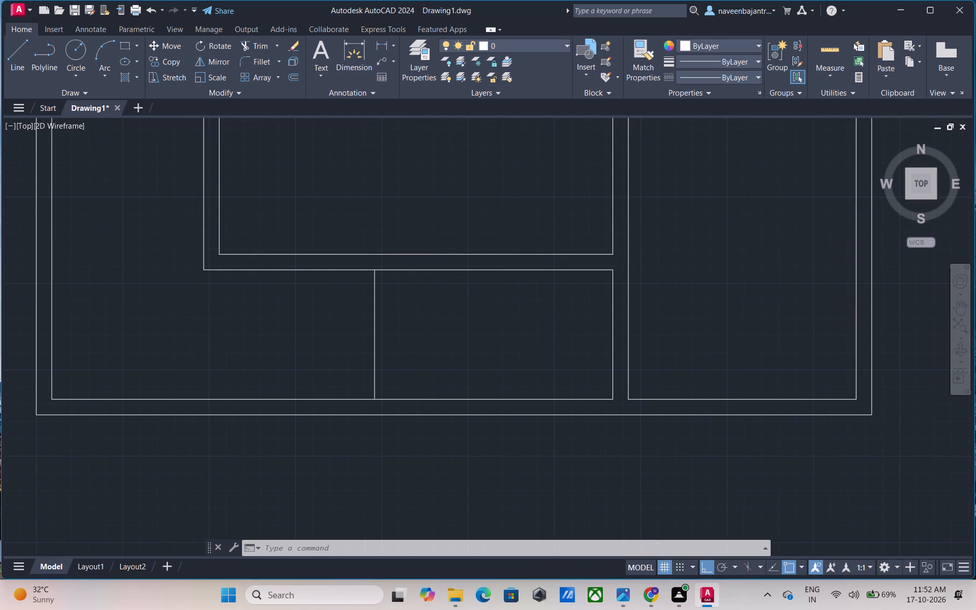
key("Escape")
type("l")
key("space")
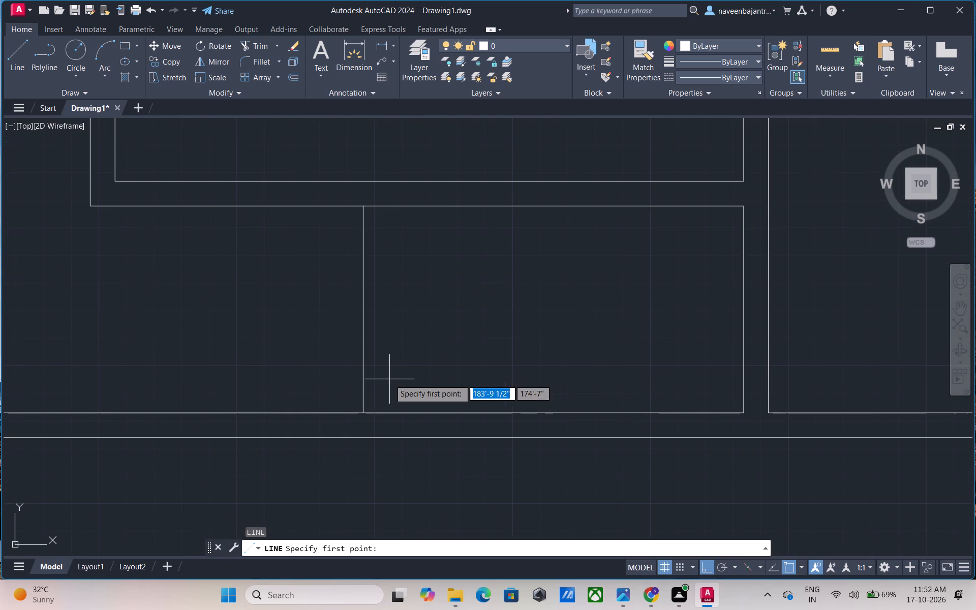
left_click(361, 414)
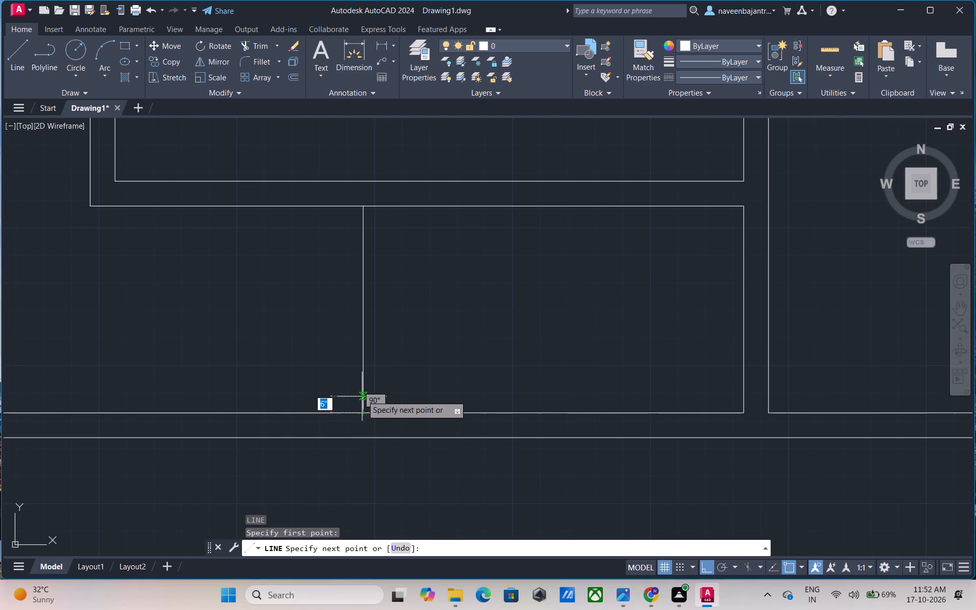
key("9")
key("shift+quotedbl")
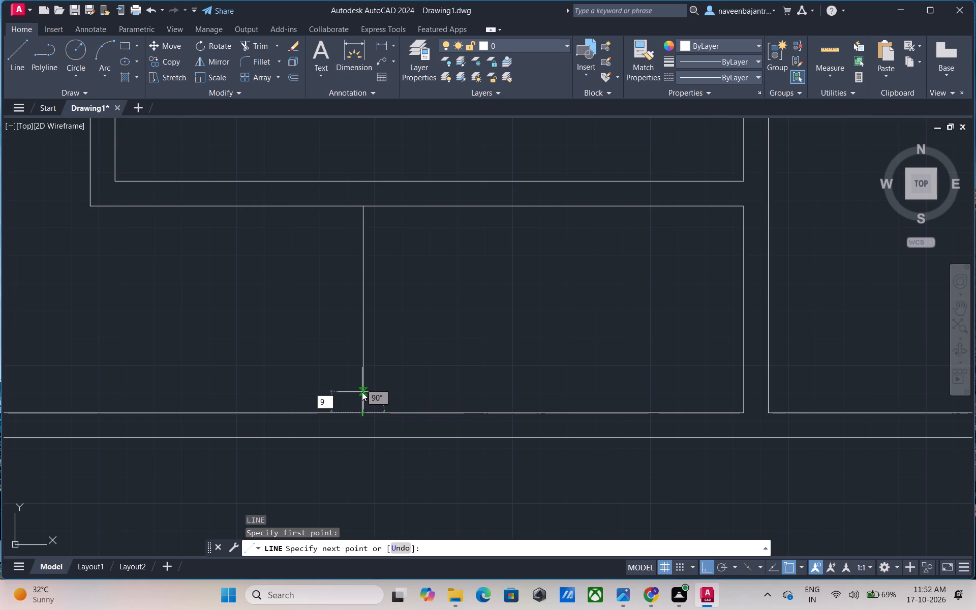
key("Return")
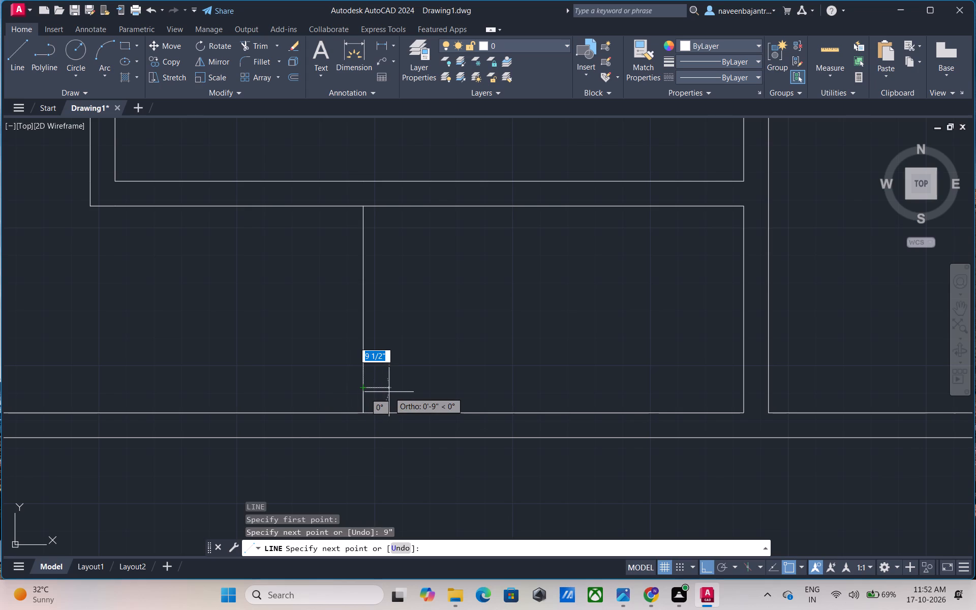
key("9")
key("shift+quotedbl")
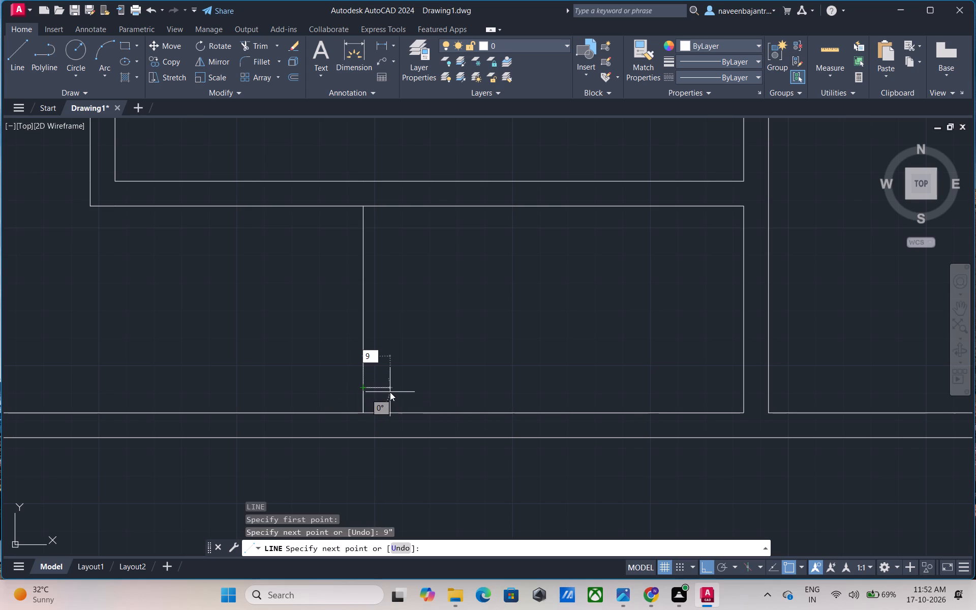
key("Return")
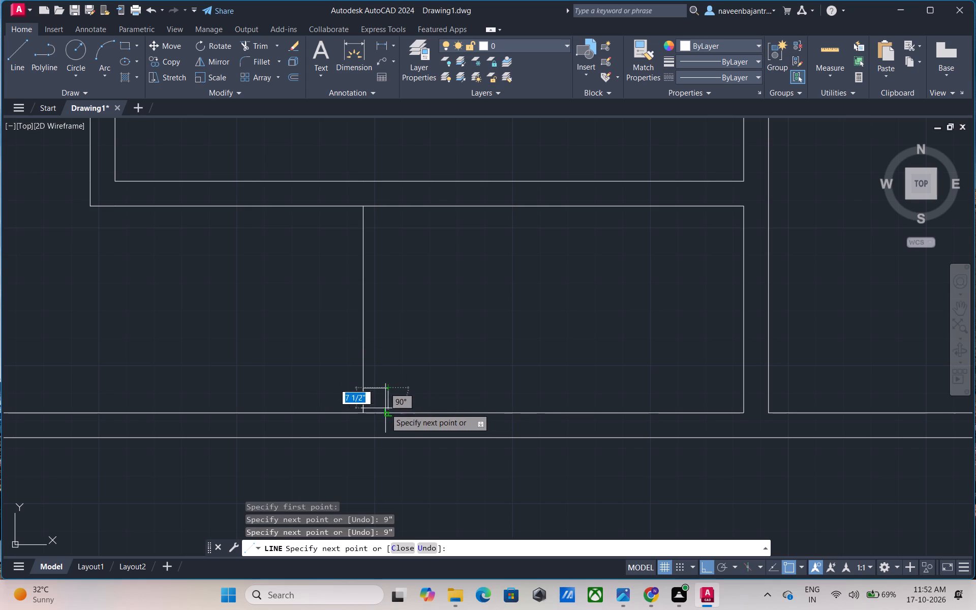
left_click(387, 415)
key("Escape")
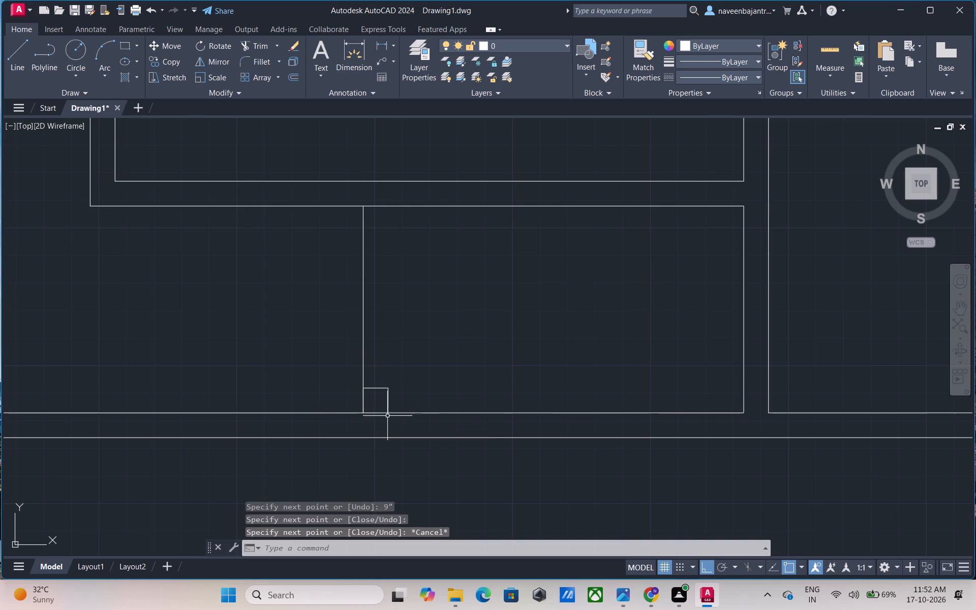
Draw a vertical line about 1'-8" downward from the foot of the bottom middle room's left line, across the outer wall.
scroll(458, 410, "down", 1)
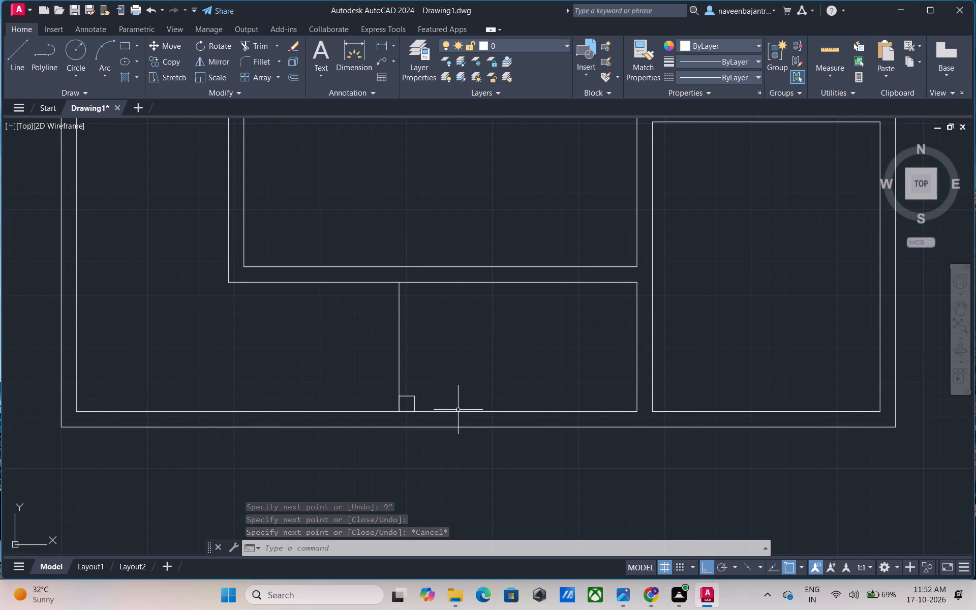
scroll(458, 410, "down", 1)
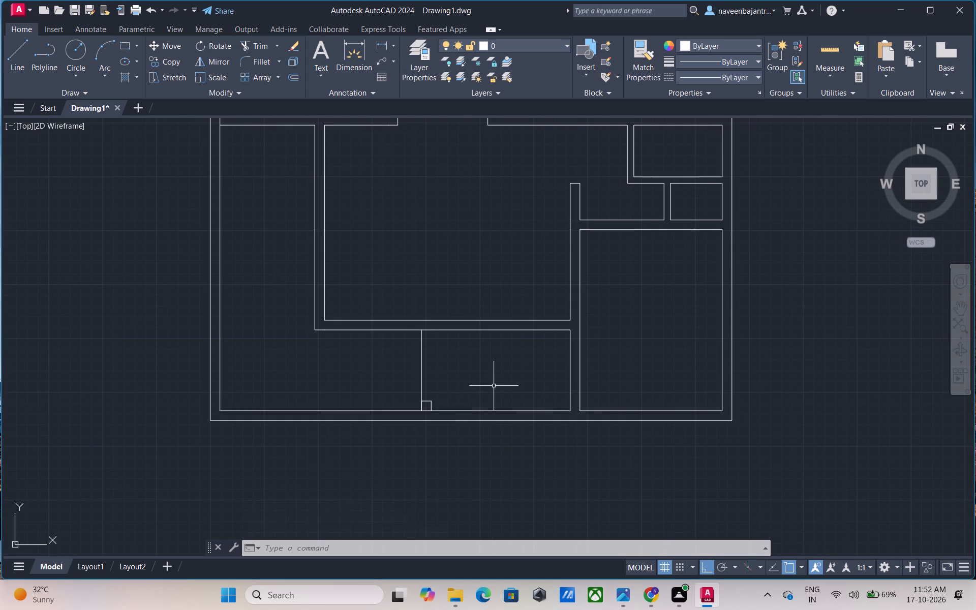
middle_click_drag(494, 386, 513, 433)
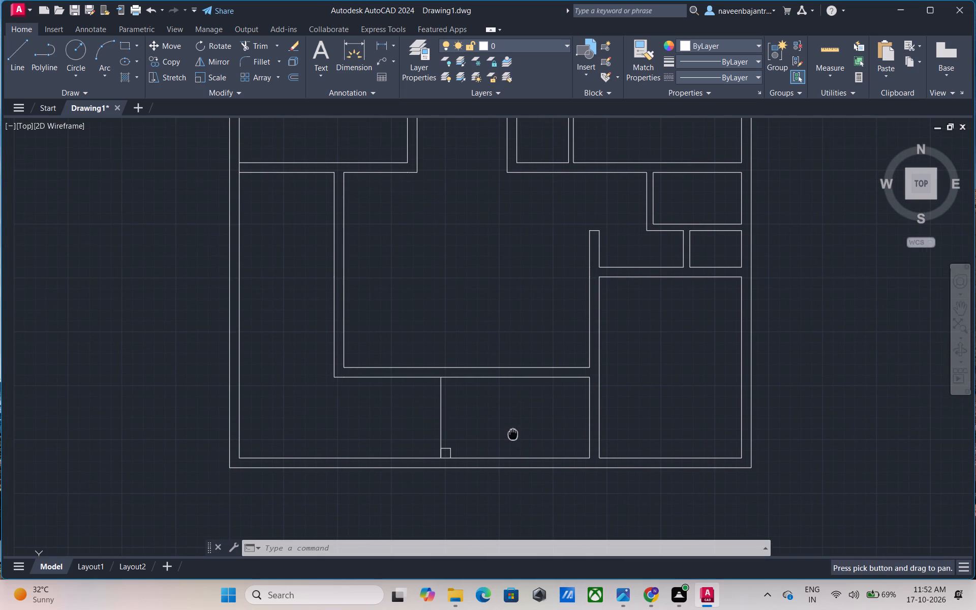
key("Escape")
type("l")
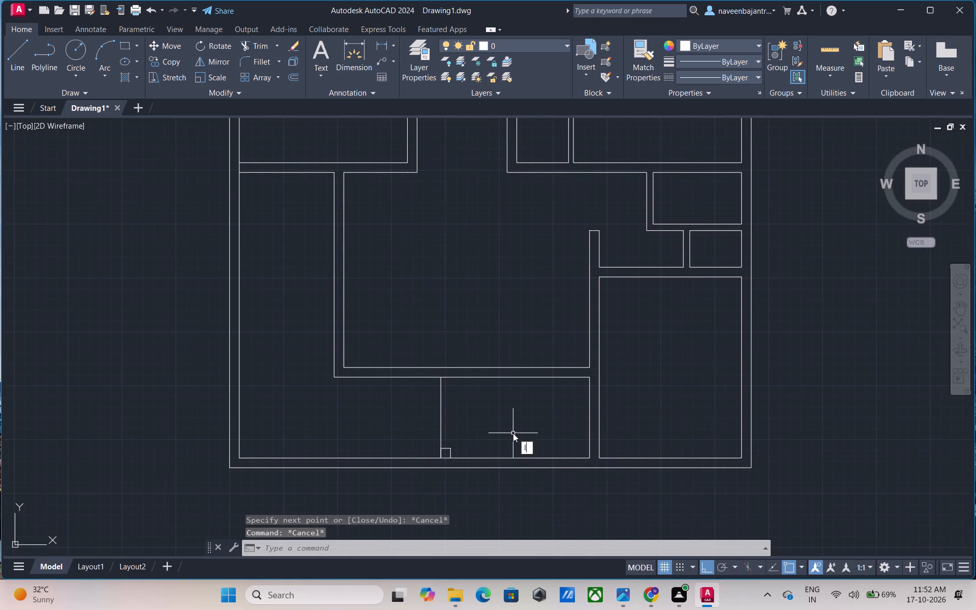
key("space")
left_click(444, 459)
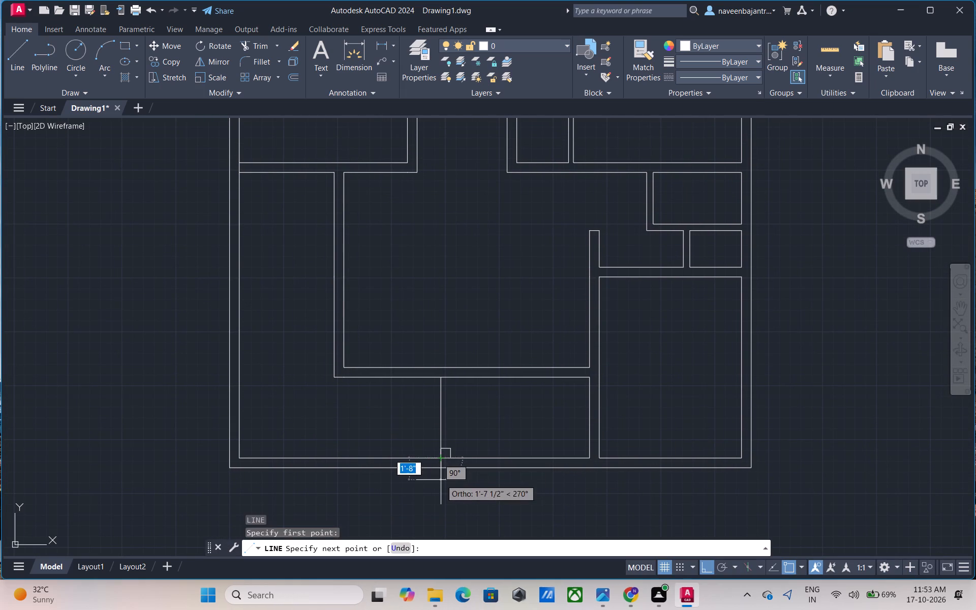
left_click(441, 480)
key("Escape")
Trim the line's overhang below the outer wall, both bottom wall faces to its left, and the lower part of the left wall's inner face.
type("tr")
key("space")
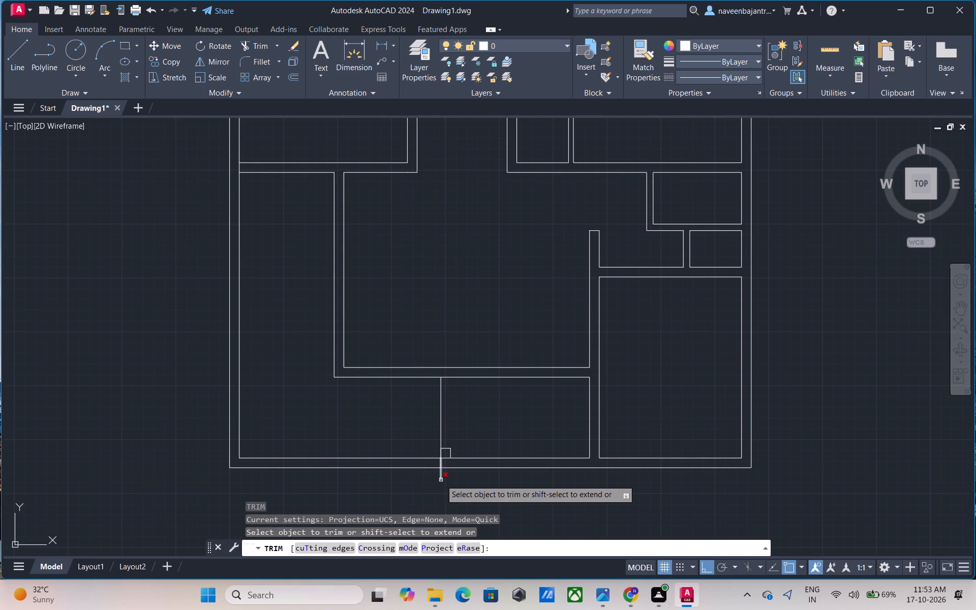
left_click(441, 480)
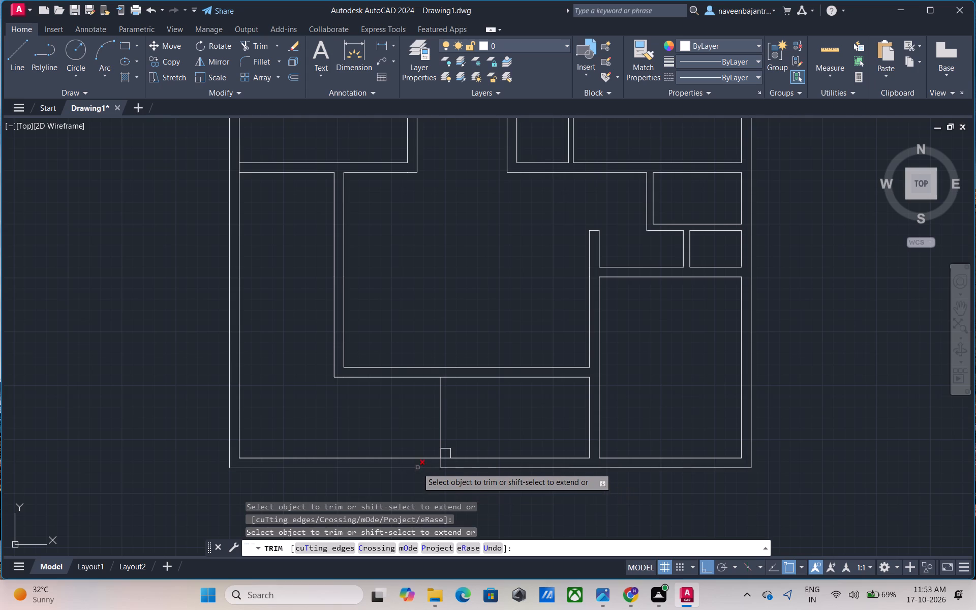
left_click(417, 468)
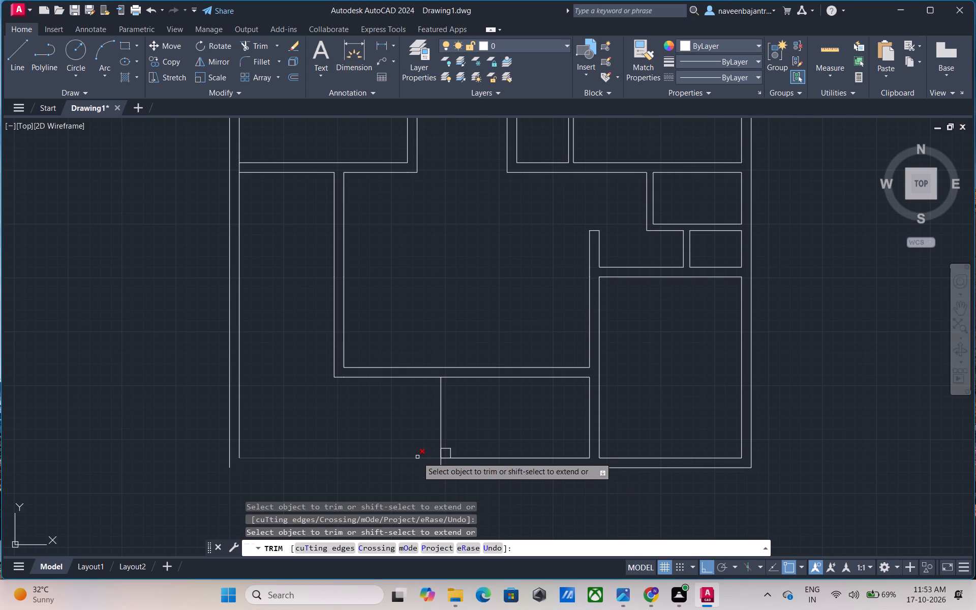
left_click(417, 457)
left_click(240, 364)
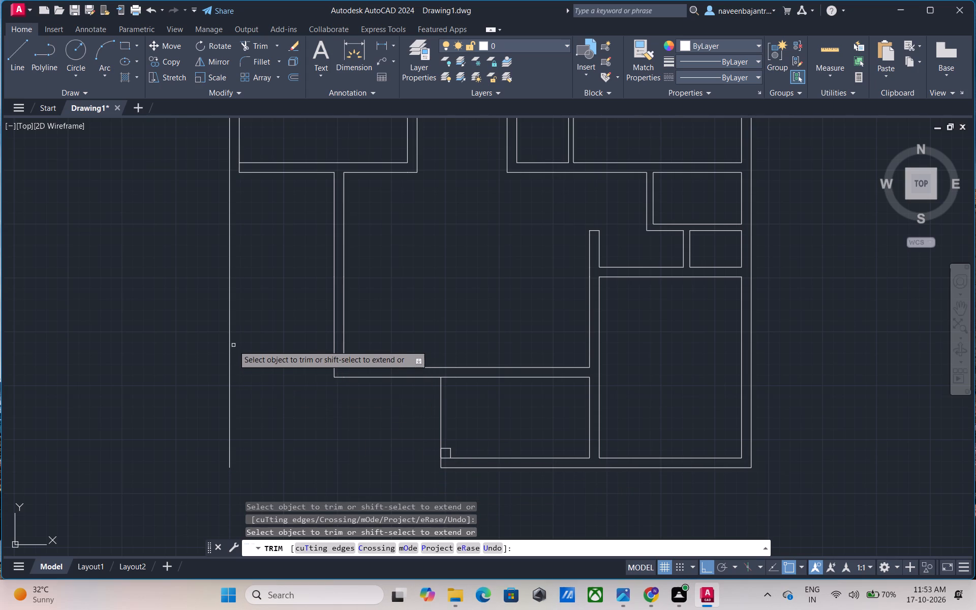
key("Escape")
Draw a short horizontal line extending the lower face of the upper-left room's bottom wall leftward past the outer wall.
type("l")
key("space")
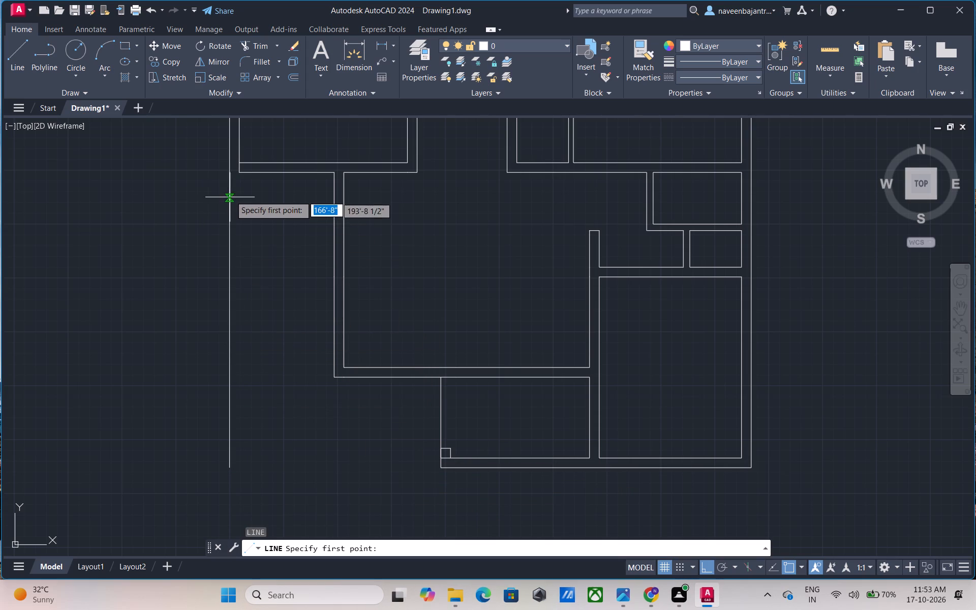
left_click(237, 173)
left_click(214, 173)
key("Escape")
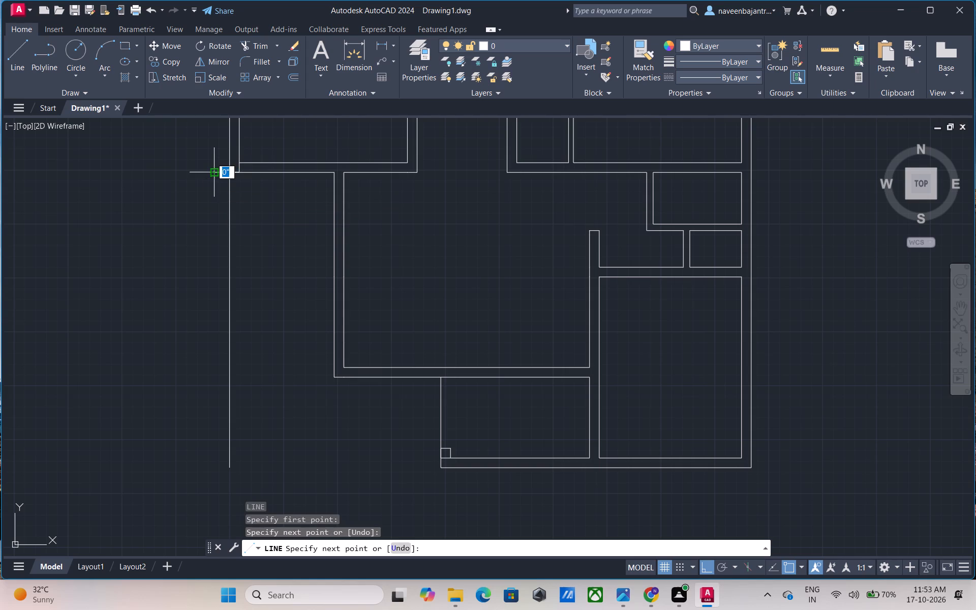
Trim the outer left wall line below the upper-left room, the short line's overhang, and the inner stub at that corner.
type("tr")
key("space")
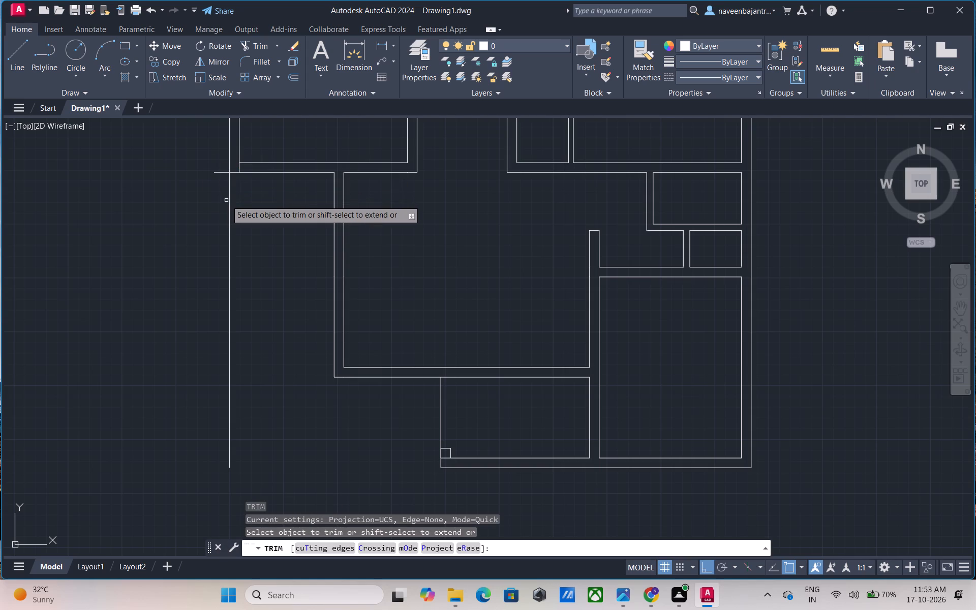
left_click(226, 200)
left_click(230, 201)
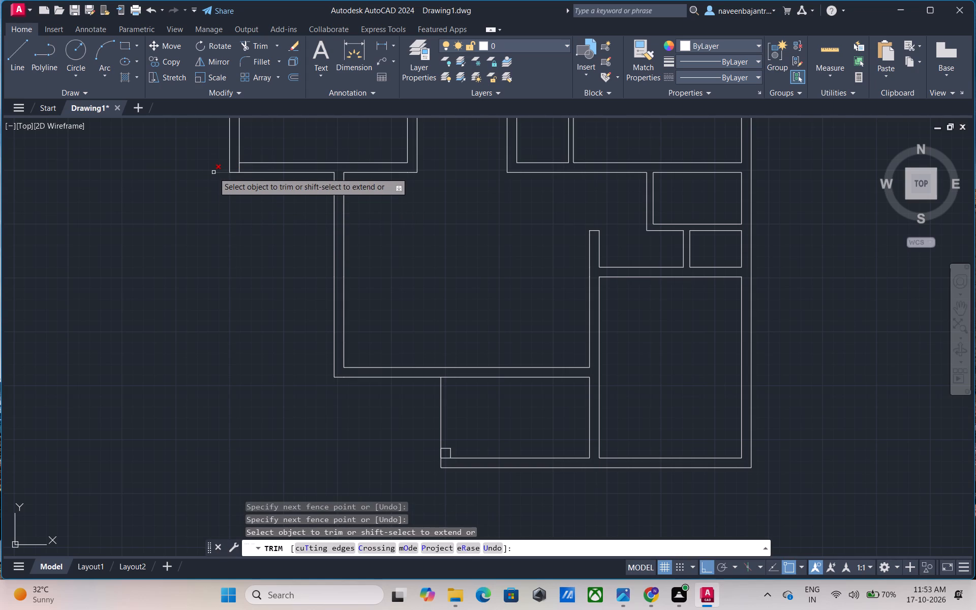
left_click(213, 172)
left_click(237, 167)
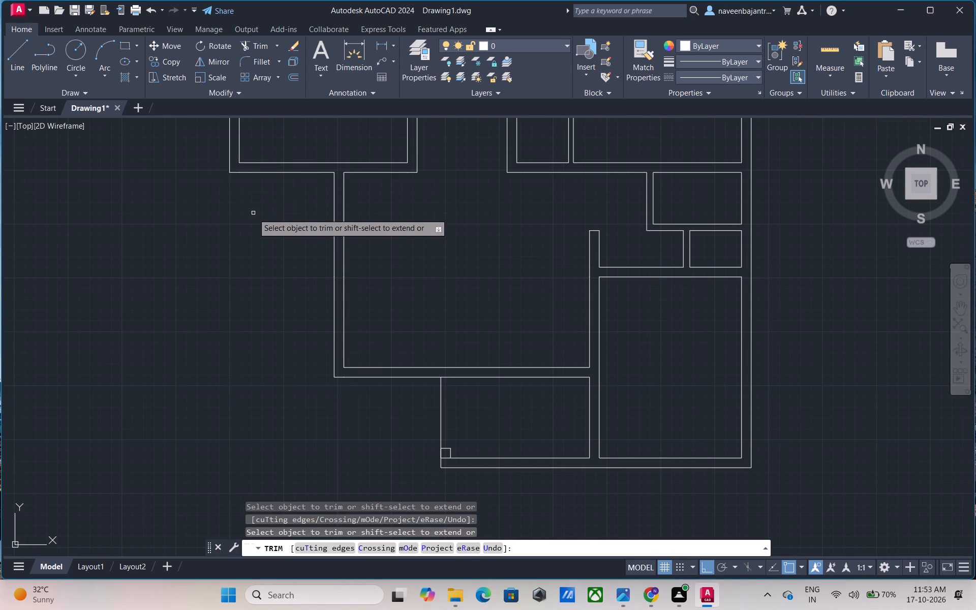
key("Escape")
Browse the DIC COLOR GUIDE(R) colour book, from DIC 1 onward, for a new current object colour.
scroll(253, 231, "down", 2)
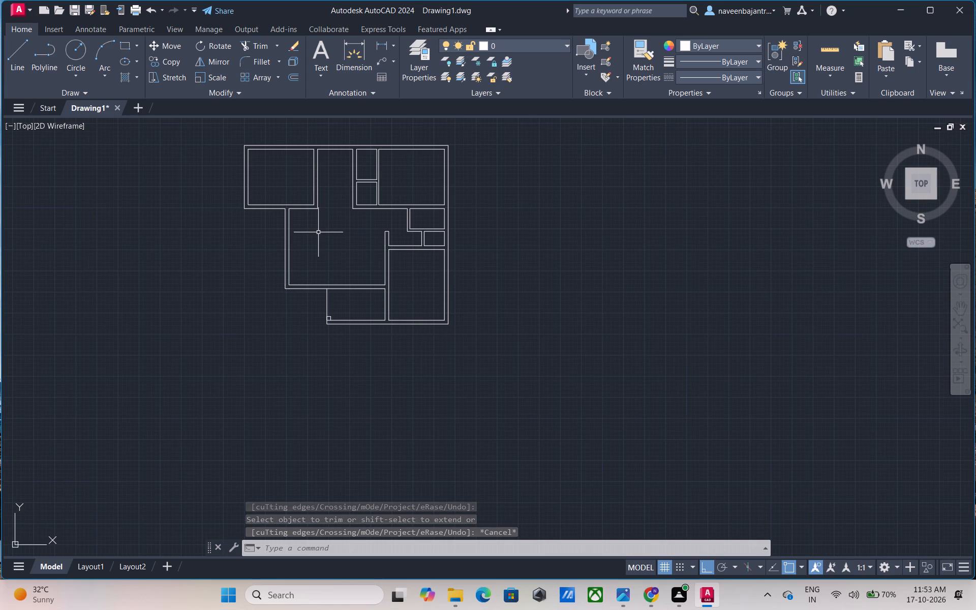
middle_click_drag(318, 232, 316, 243)
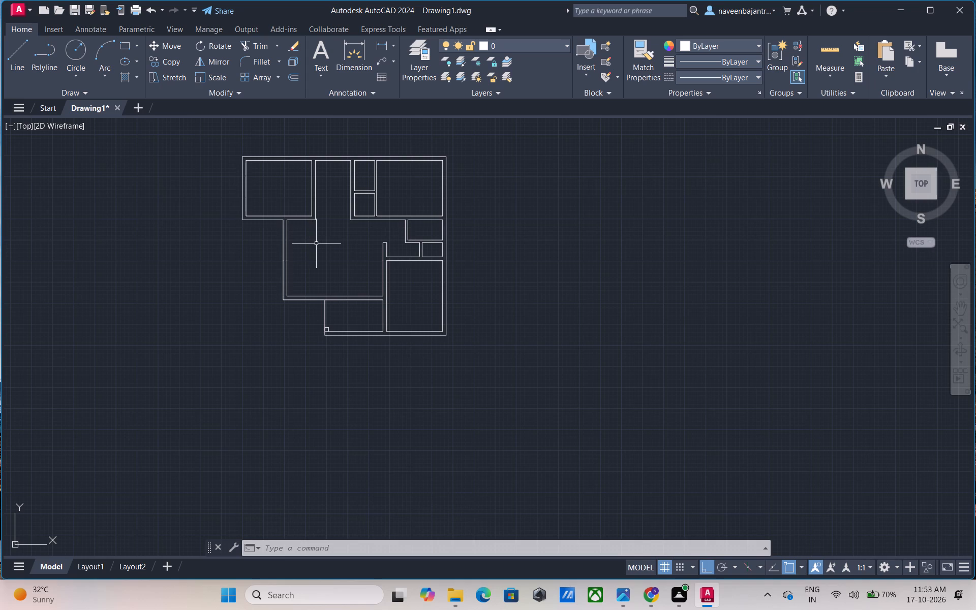
middle_click_drag(325, 246, 299, 261)
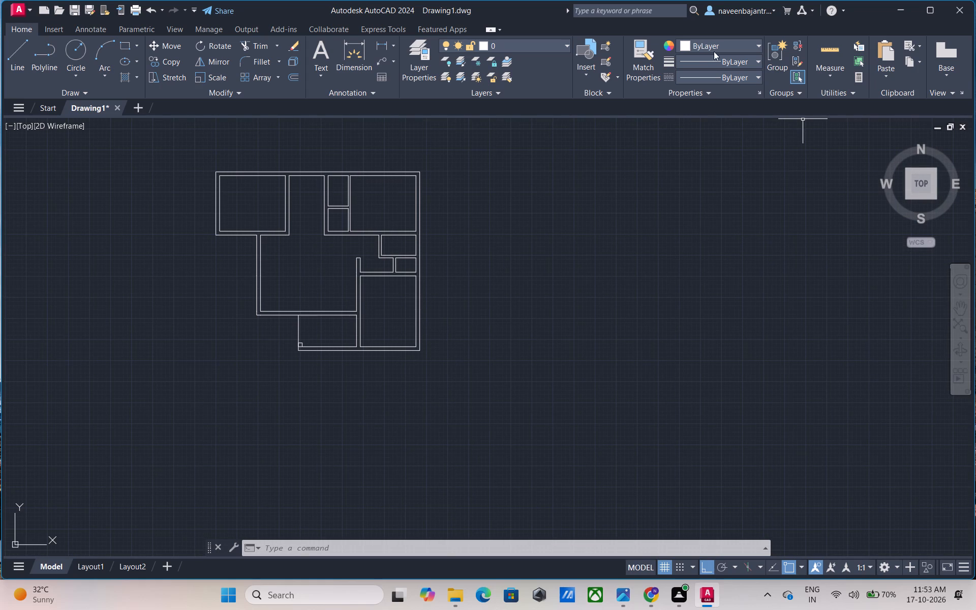
left_click(683, 43)
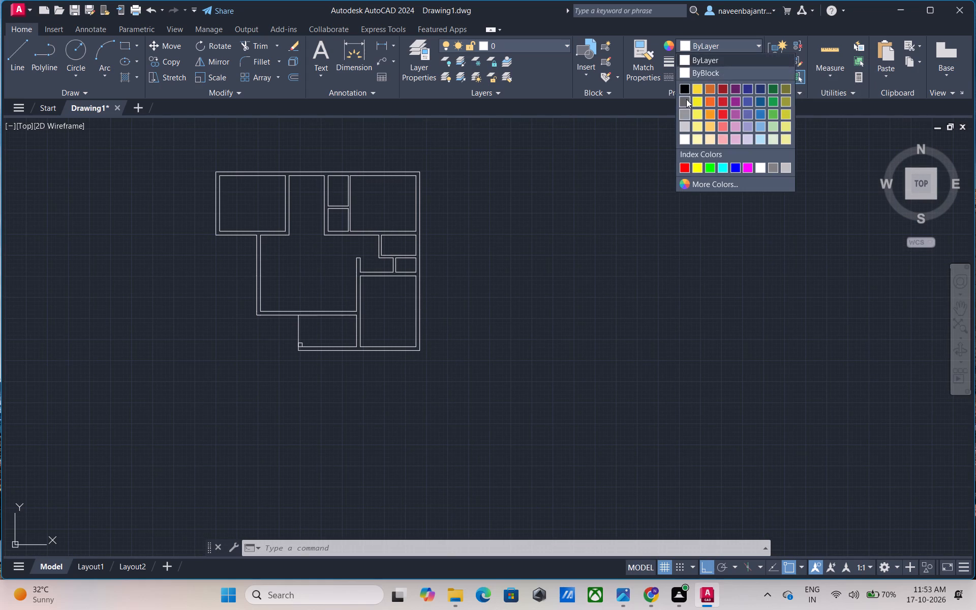
left_click(697, 185)
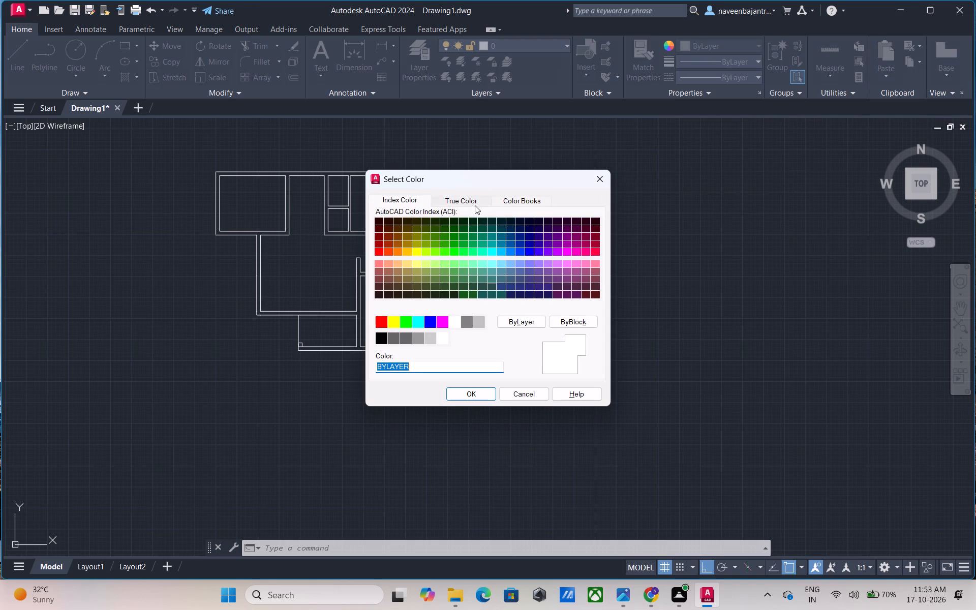
left_click(512, 197)
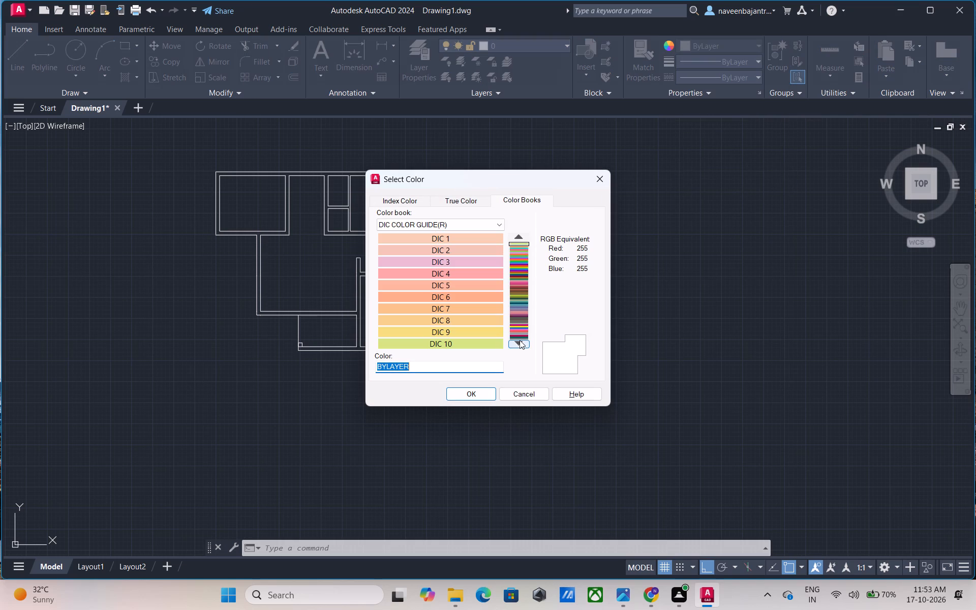
left_click(520, 343)
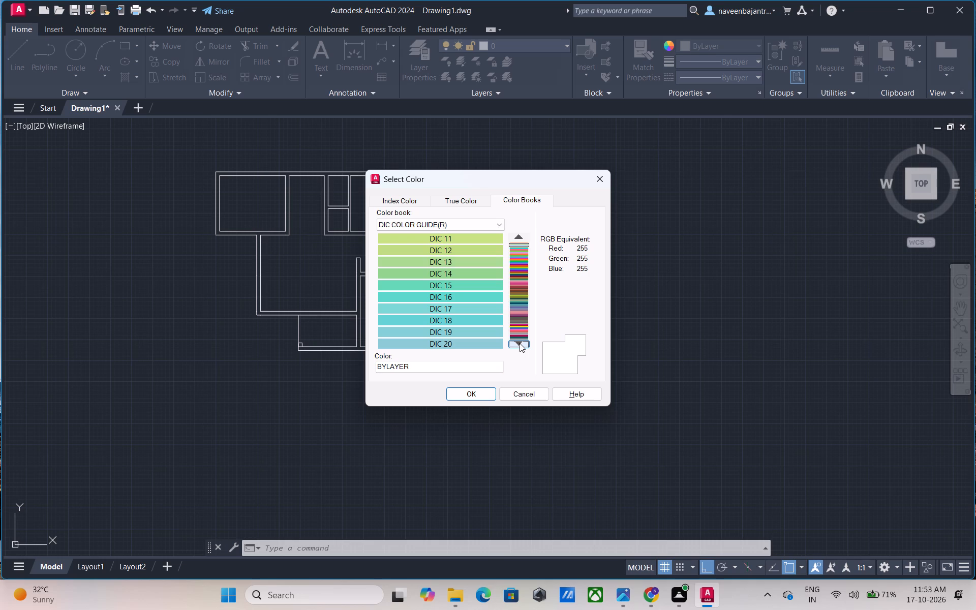
left_click(520, 343)
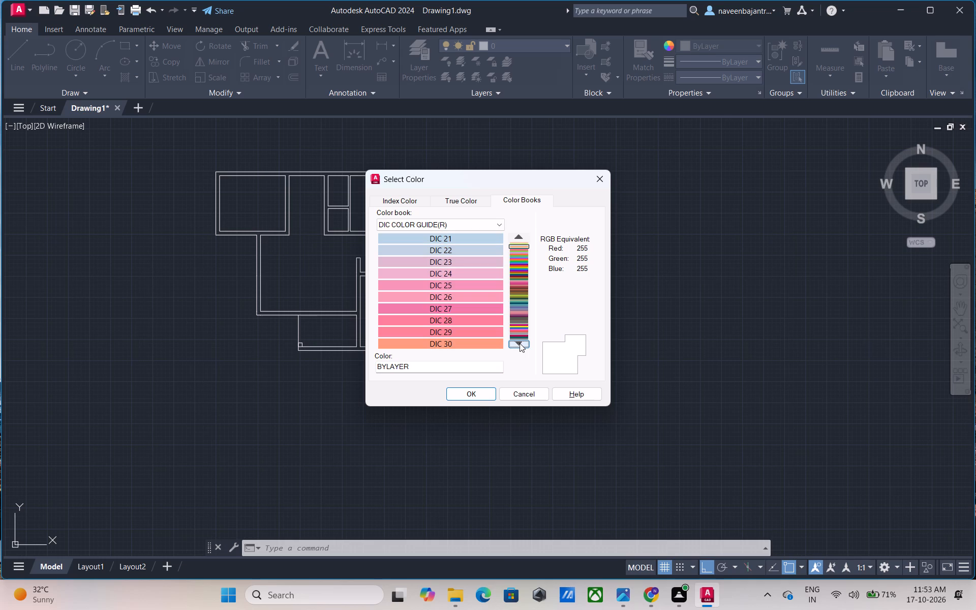
left_click(520, 343)
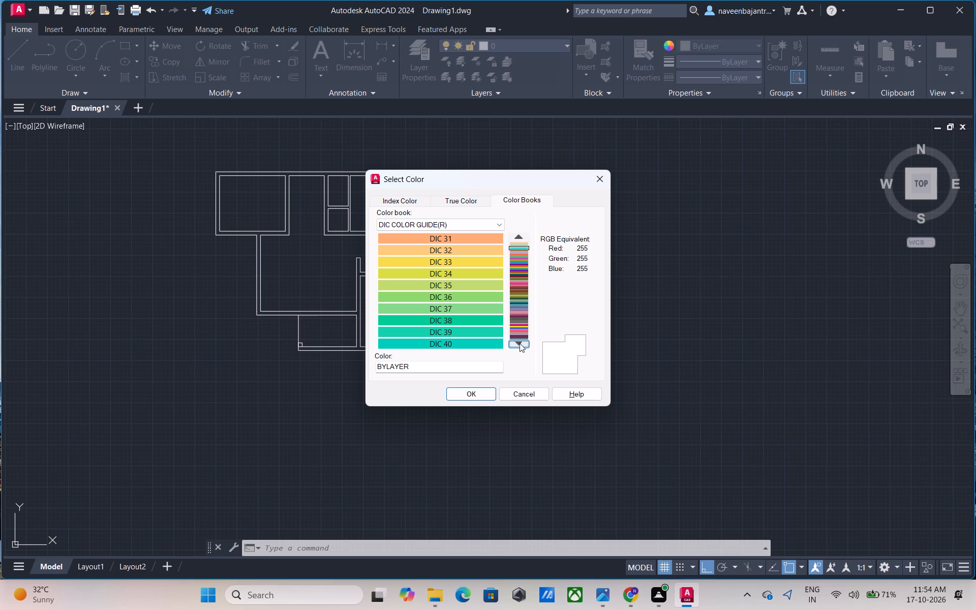
left_click(520, 343)
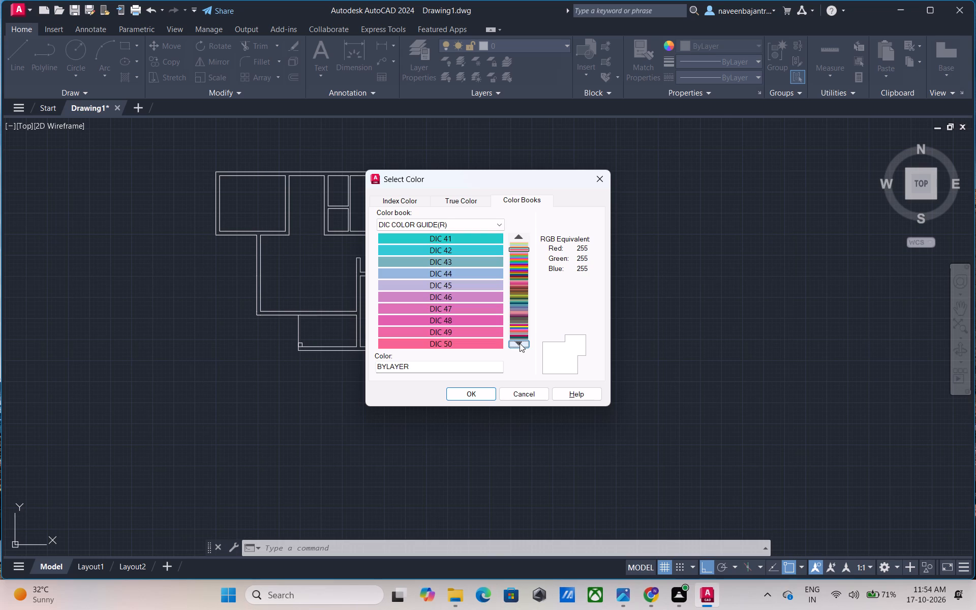
left_click(520, 343)
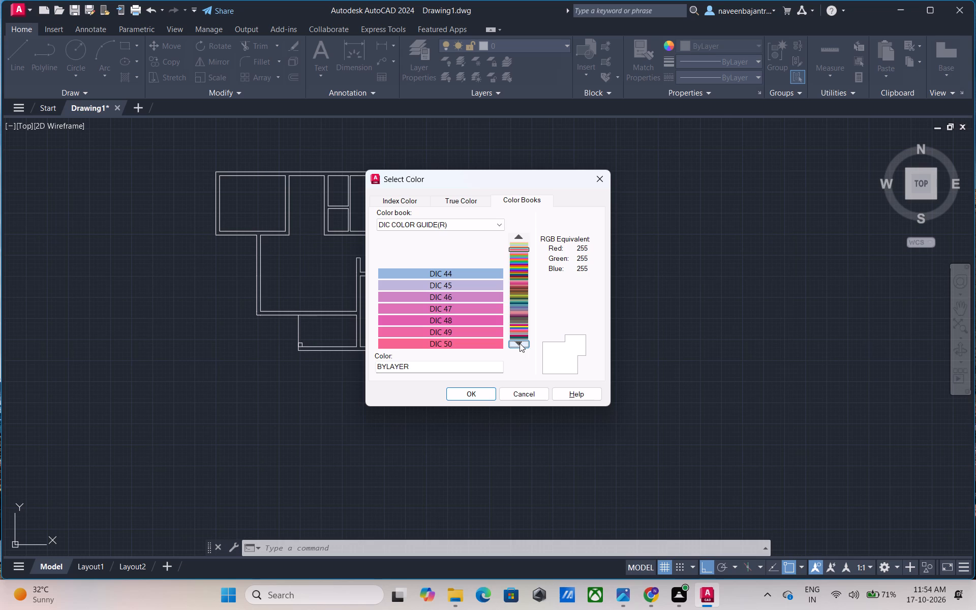
left_click(520, 343)
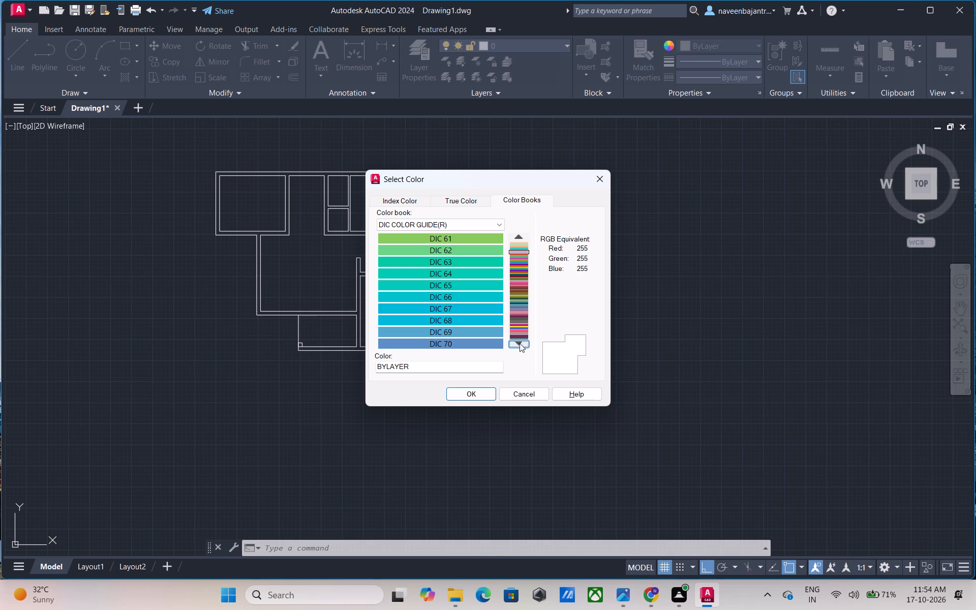
left_click(520, 343)
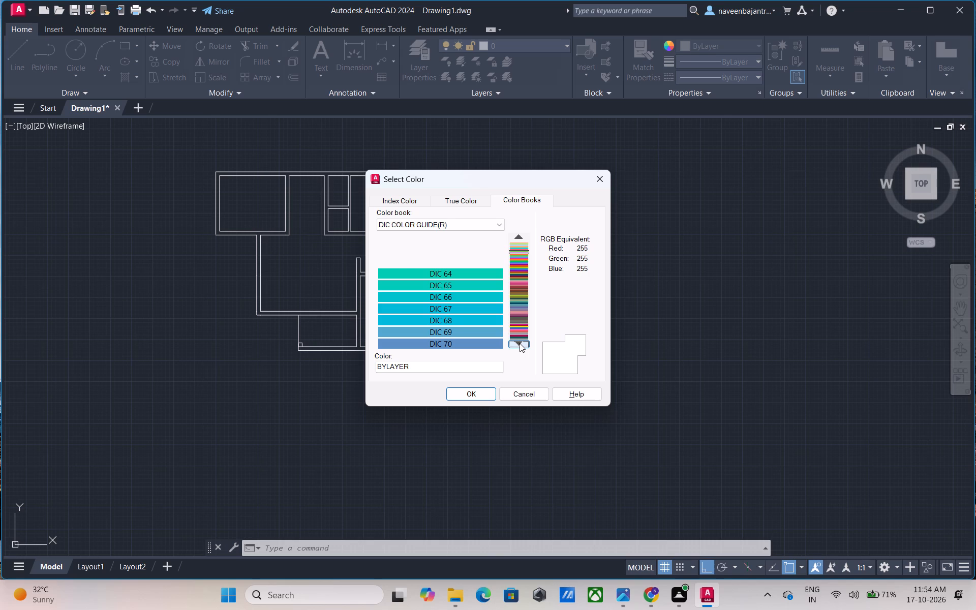
left_click(520, 343)
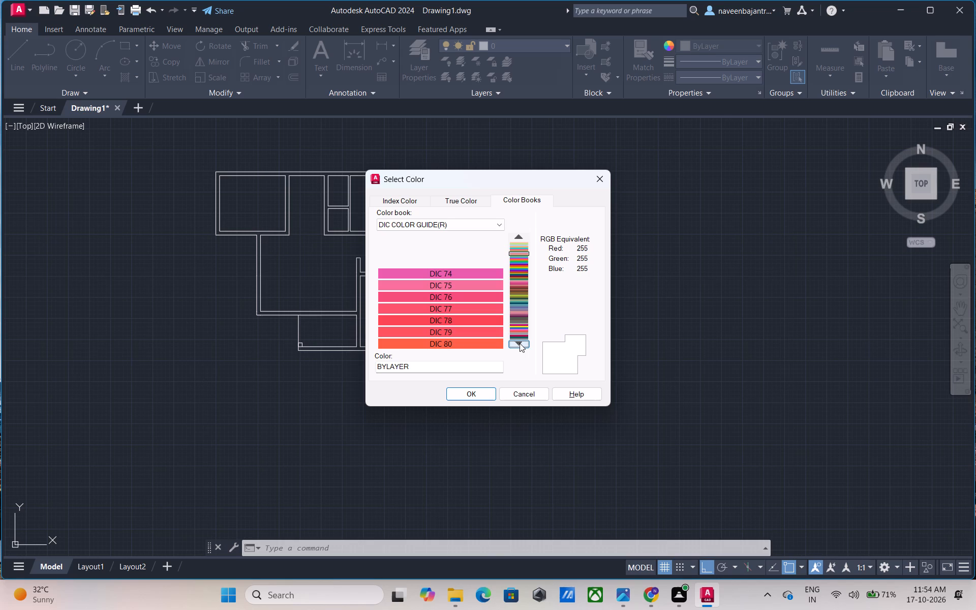
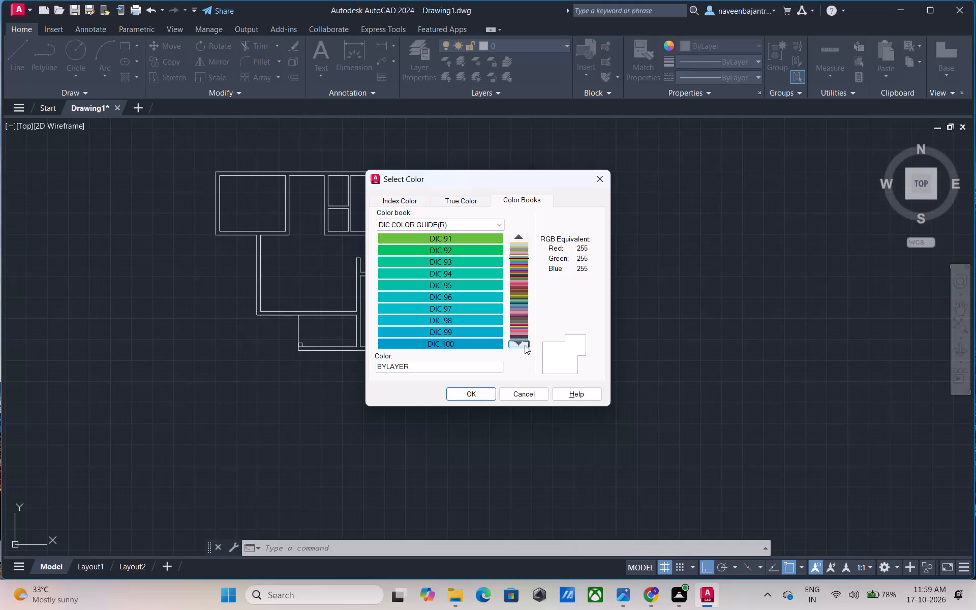
Continue through the DIC COLOR GUIDE(R) colour book from DIC 91 to DIC 449, examining its swatches for a new current object colour.
left_click(525, 345)
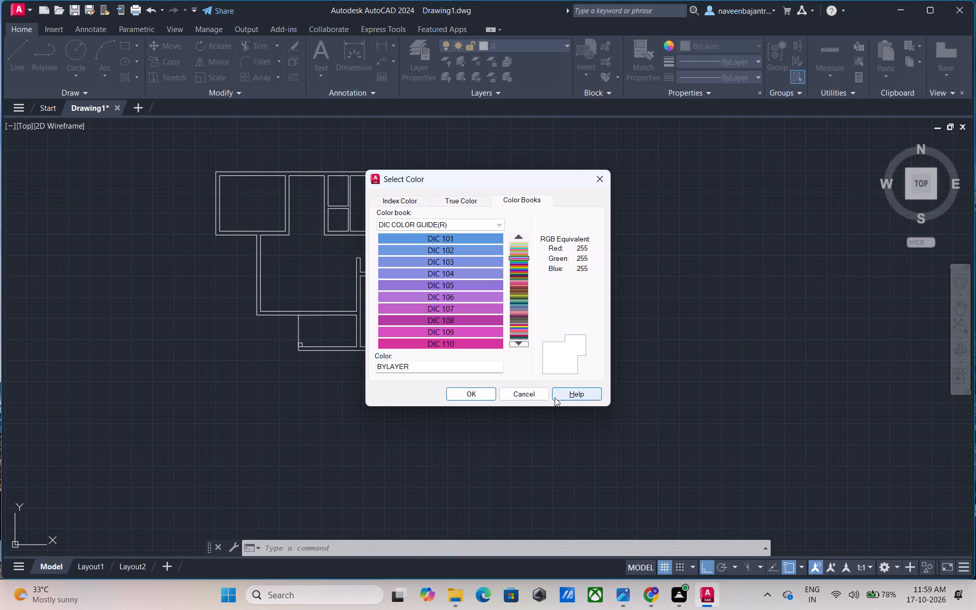
left_click(523, 342)
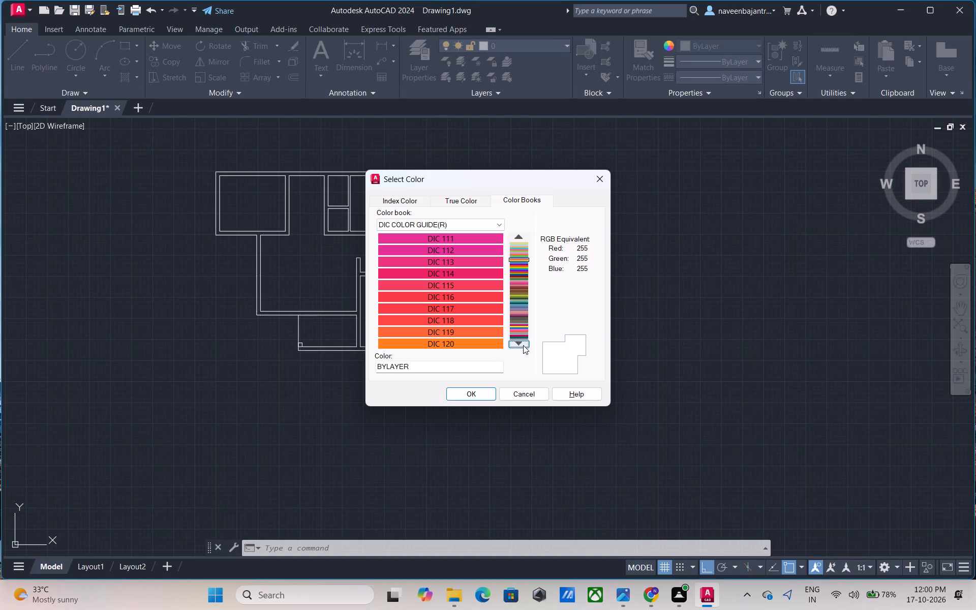
left_click(523, 345)
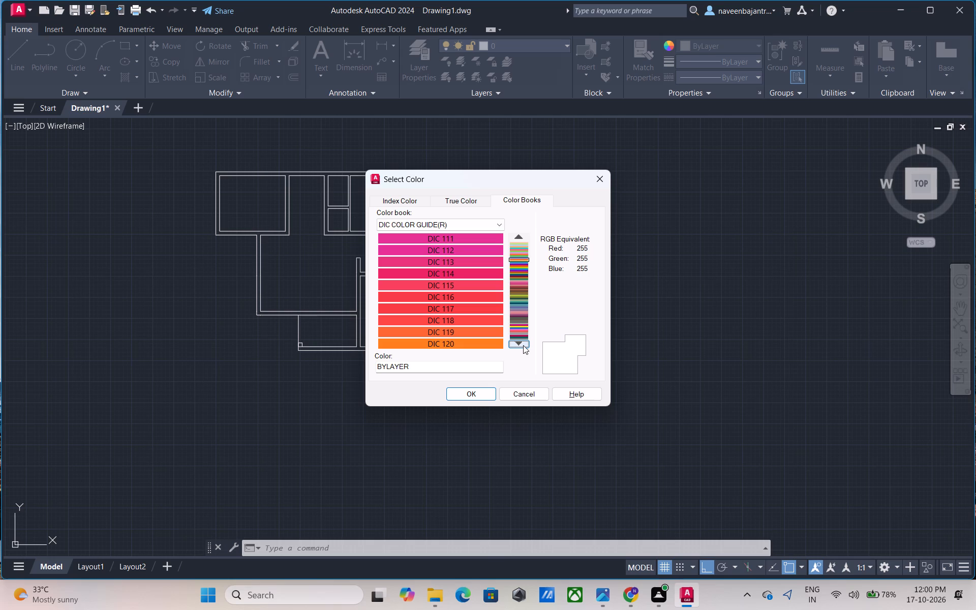
left_click(523, 345)
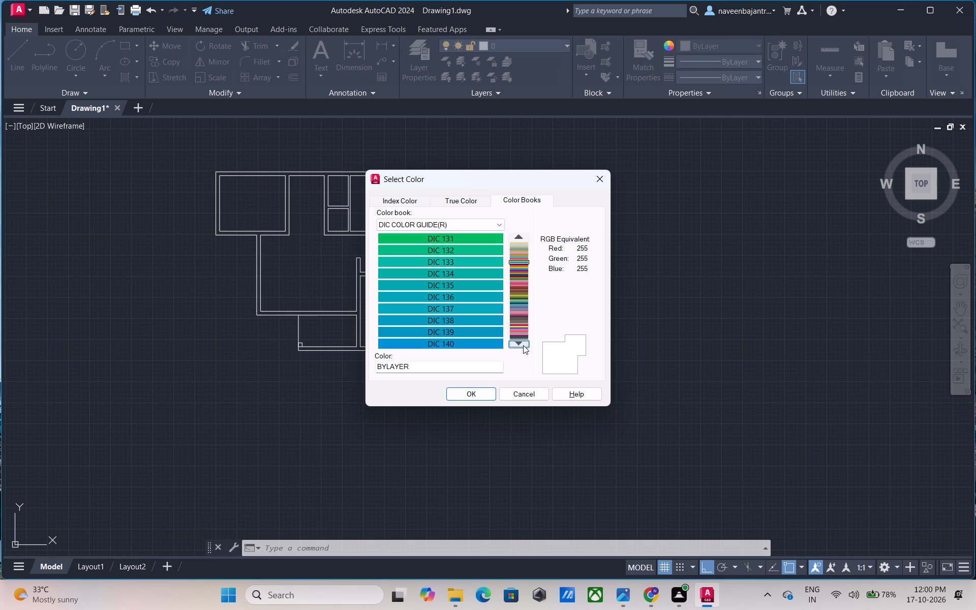
left_click(523, 345)
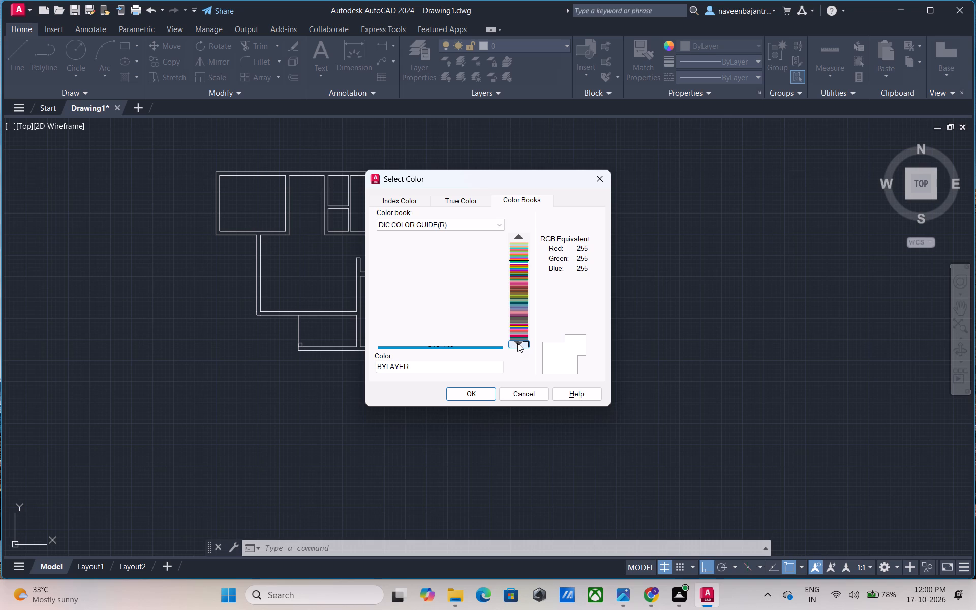
left_click(517, 343)
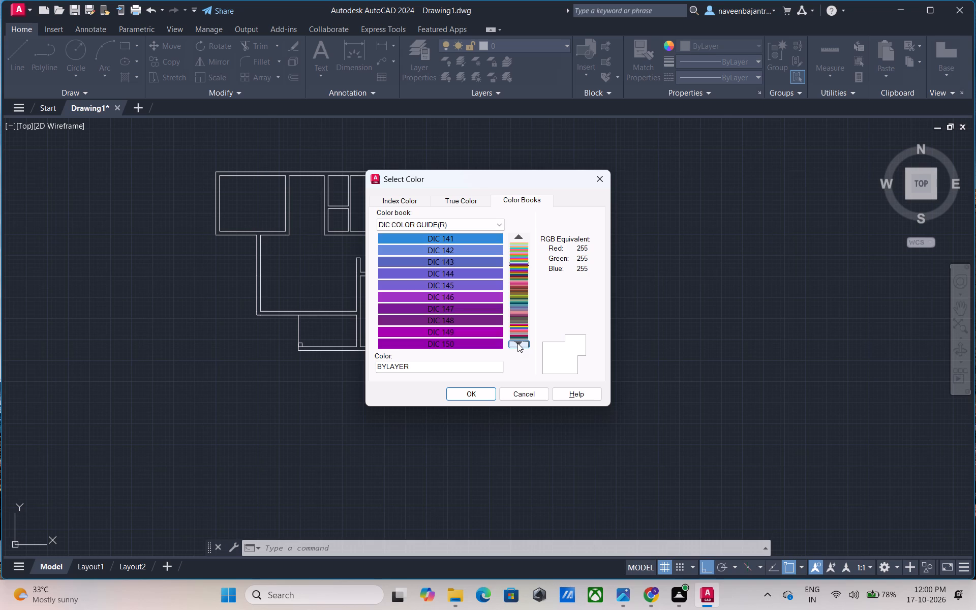
left_click(517, 343)
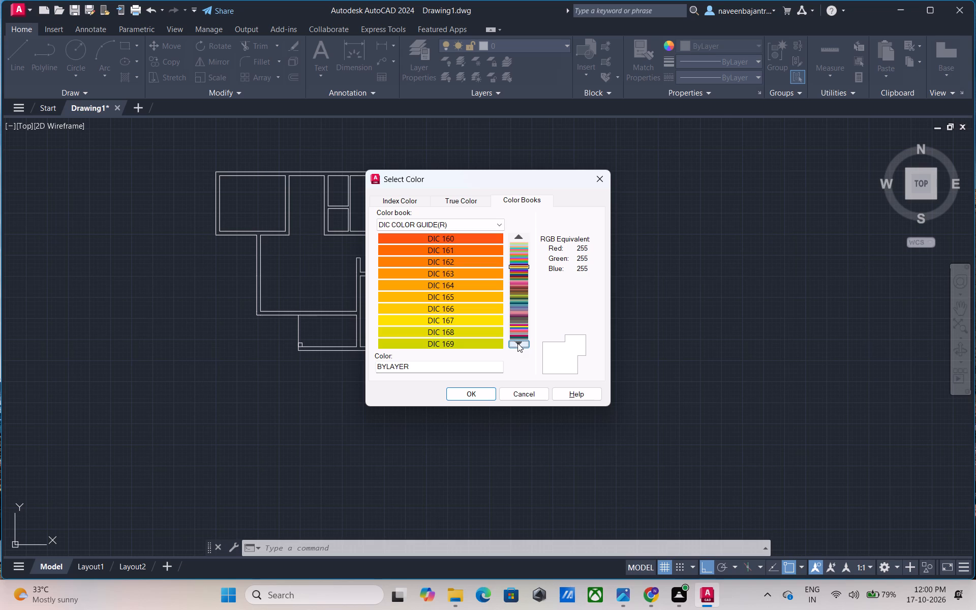
left_click(517, 343)
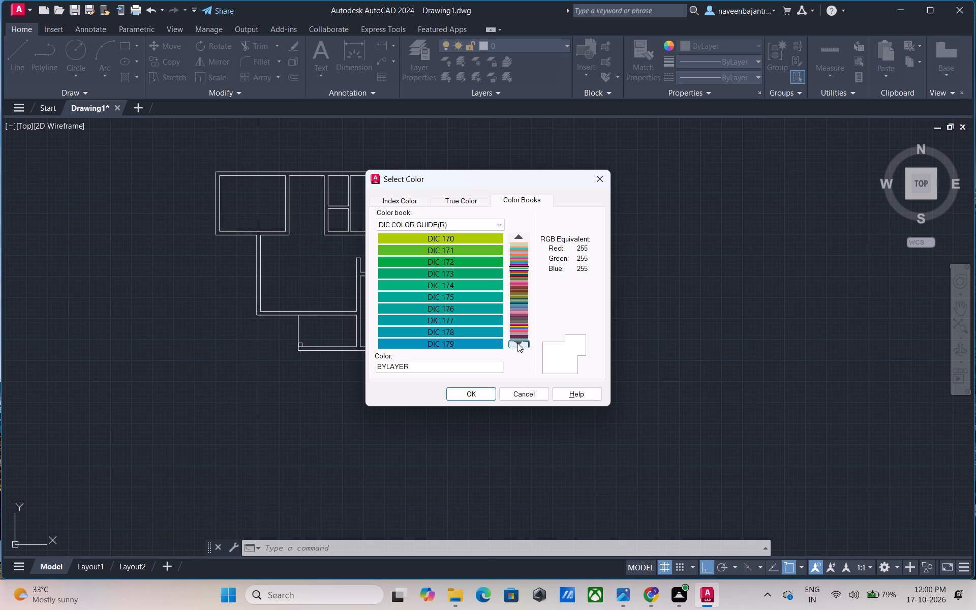
left_click(517, 343)
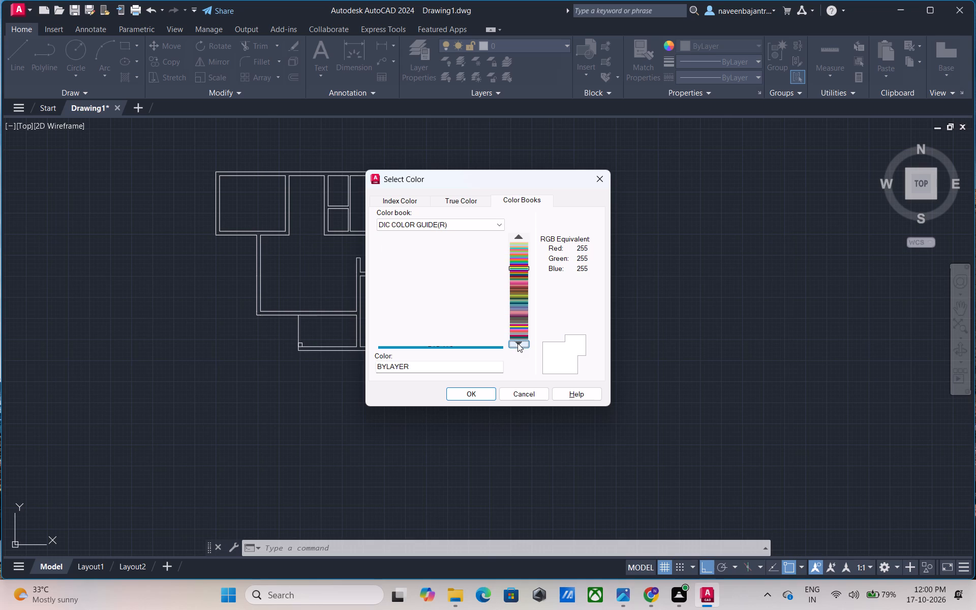
left_click(517, 343)
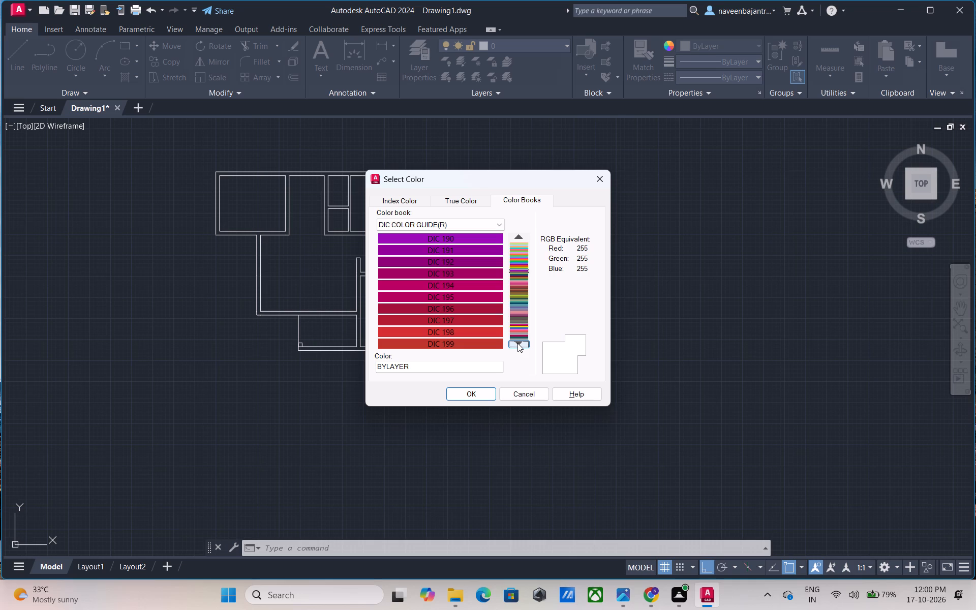
left_click(517, 343)
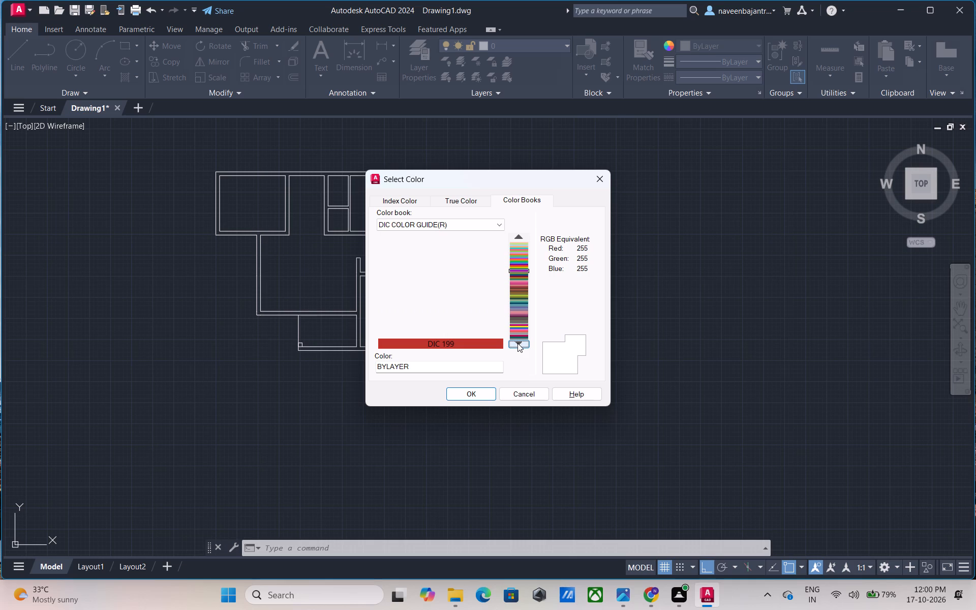
left_click(517, 343)
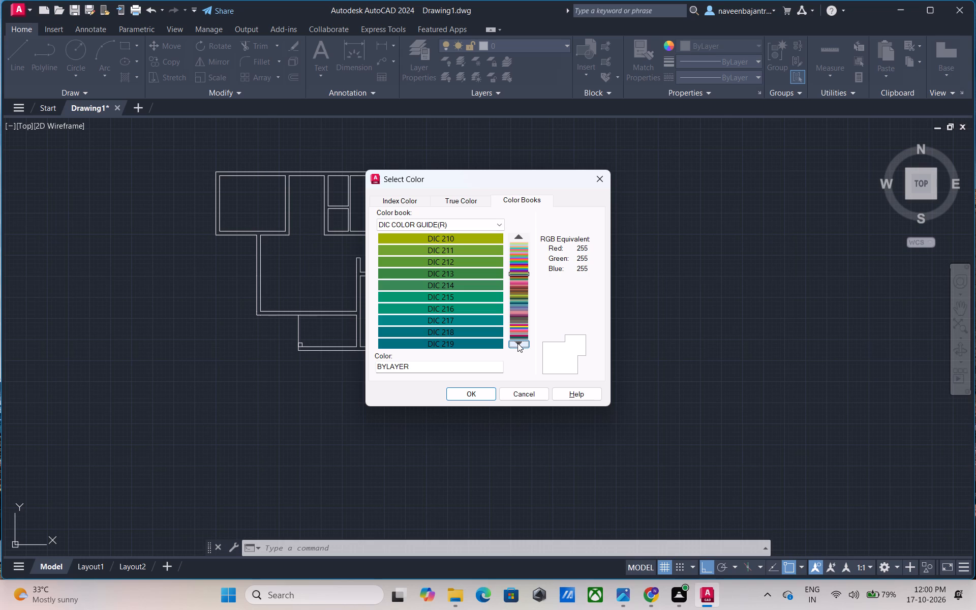
left_click(517, 343)
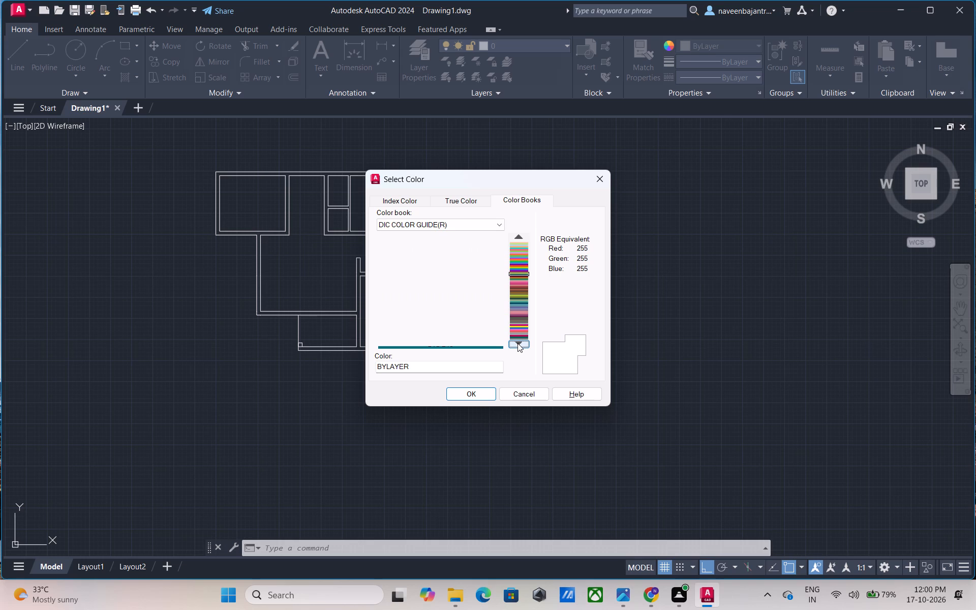
left_click(517, 343)
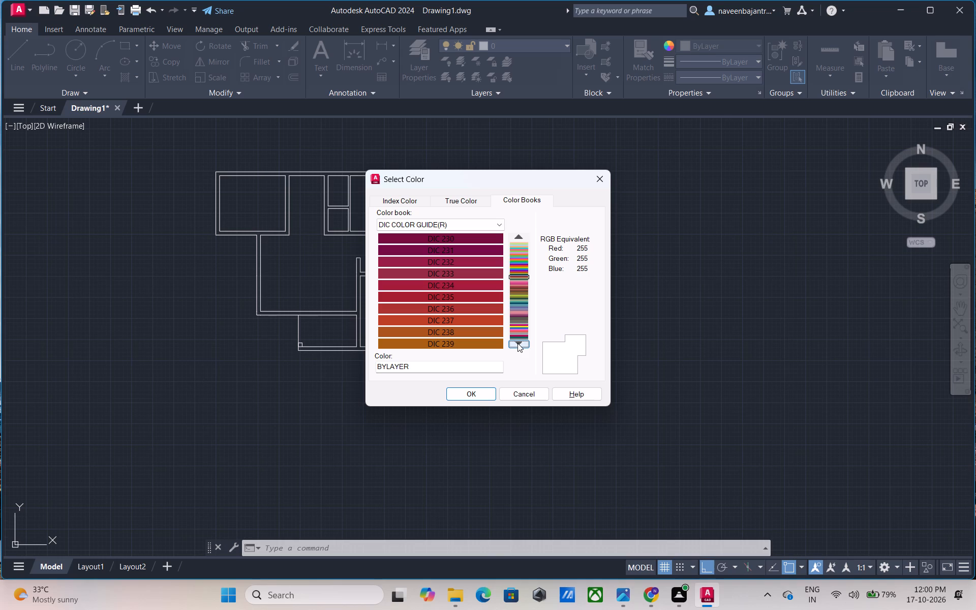
left_click(517, 343)
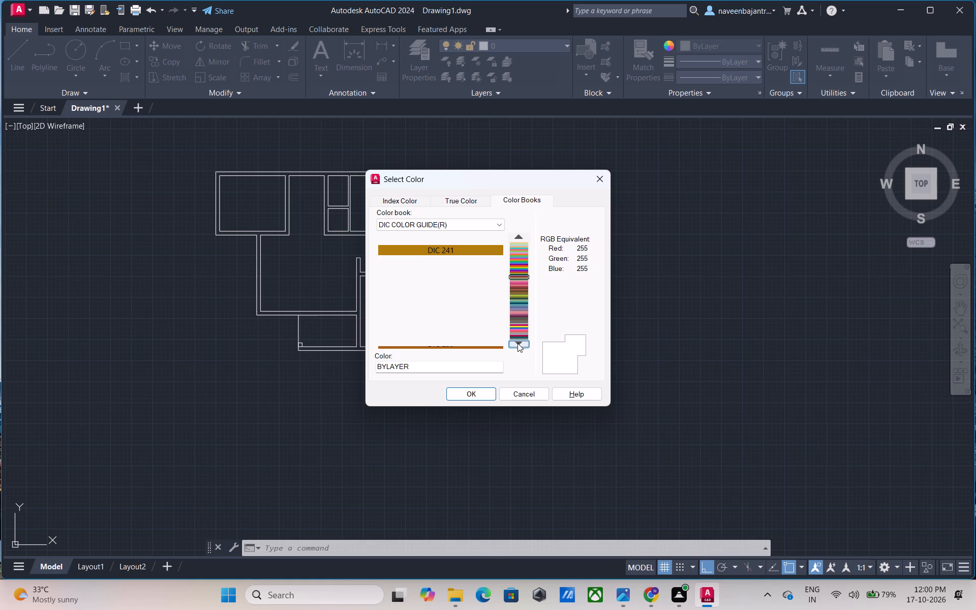
left_click(517, 343)
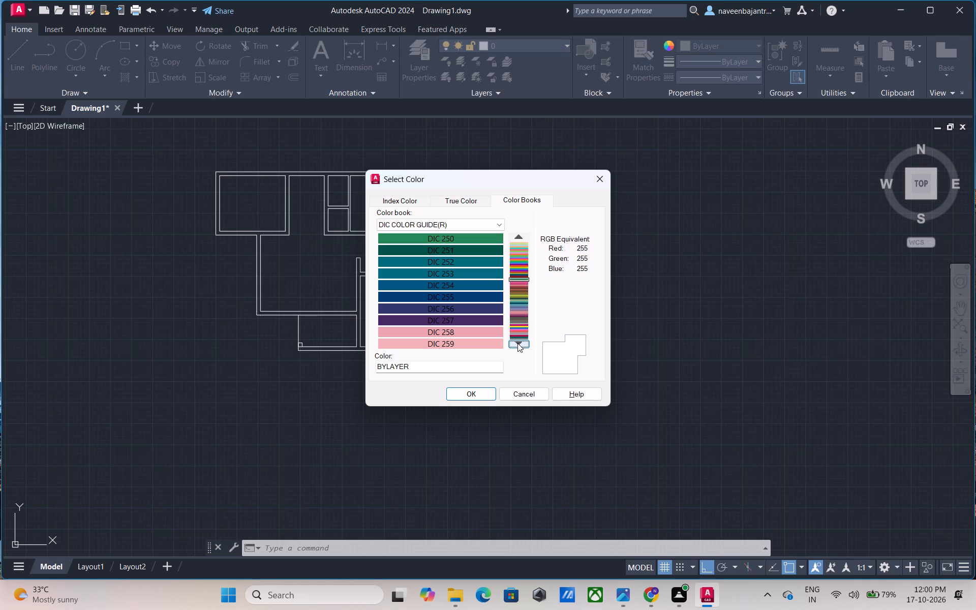
left_click(517, 343)
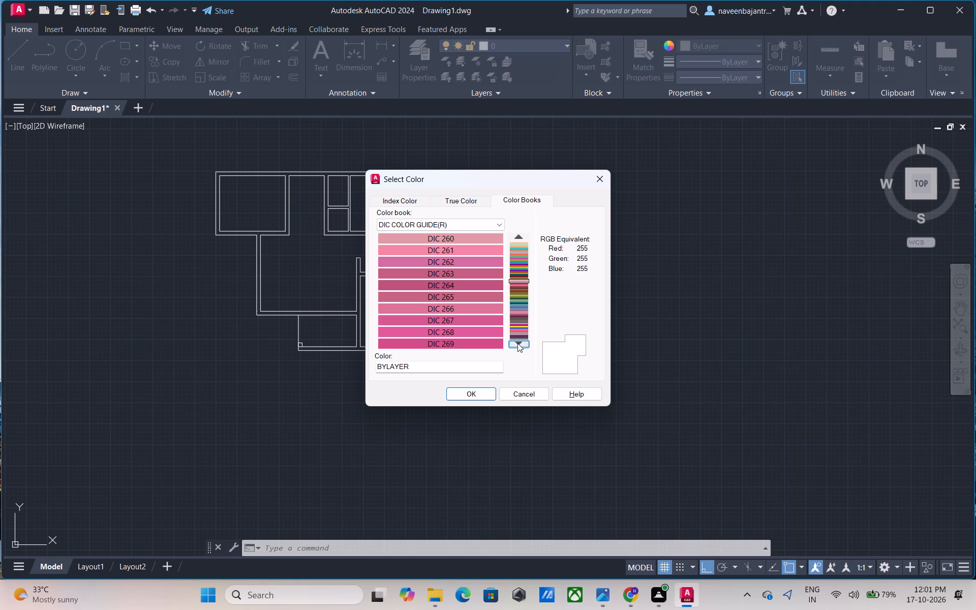
left_click(517, 343)
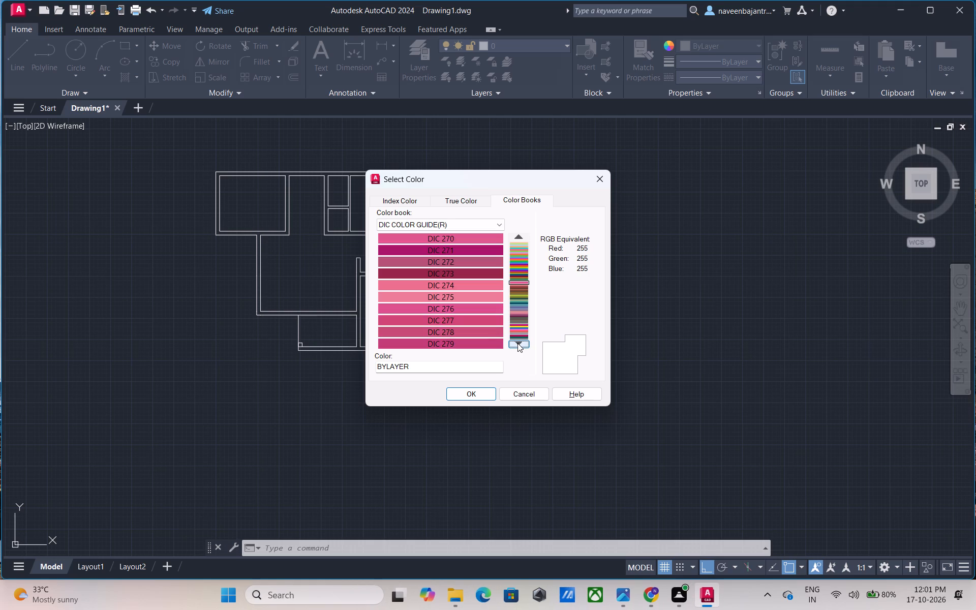
left_click(517, 343)
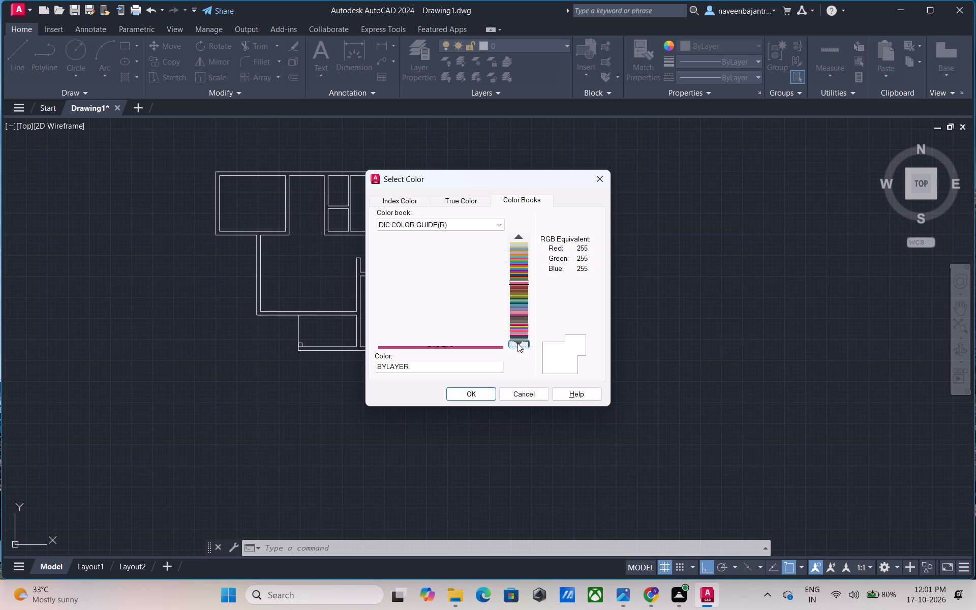
left_click(517, 343)
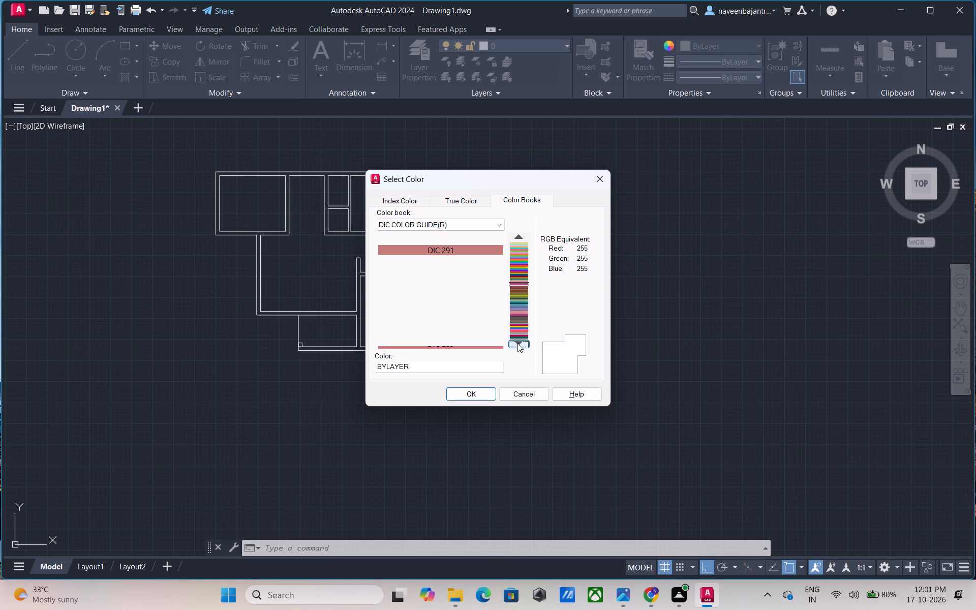
left_click(517, 343)
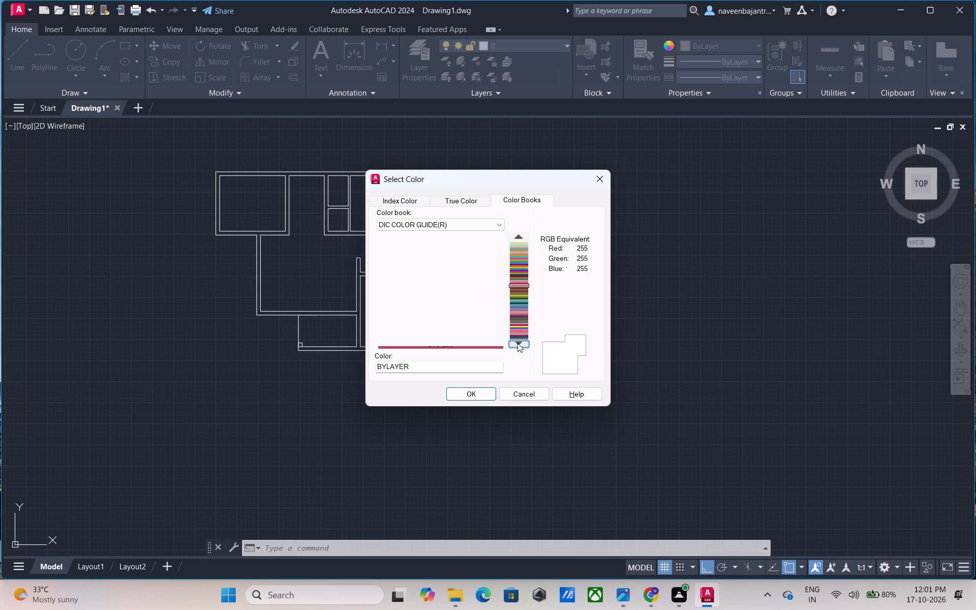
left_click(517, 343)
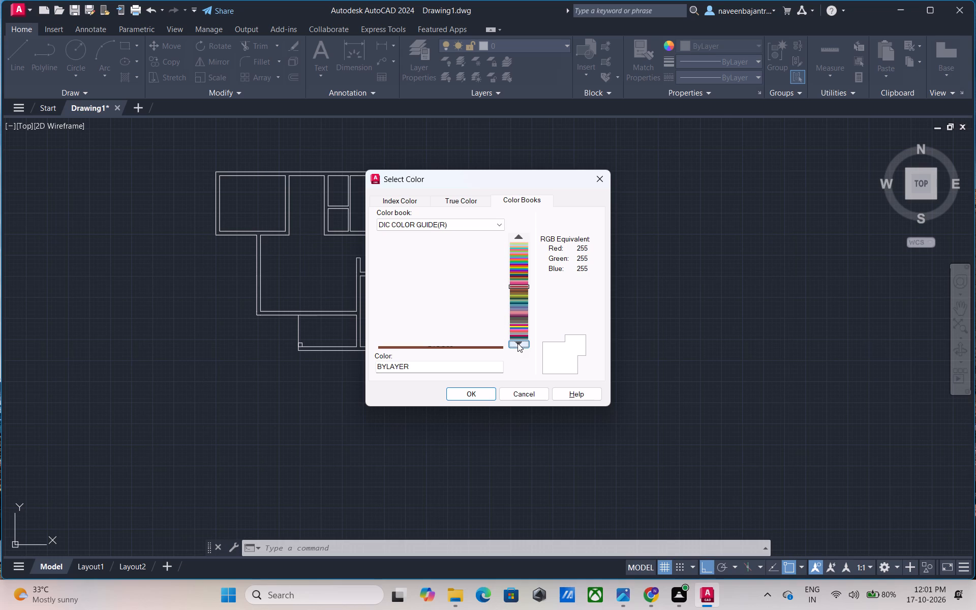
left_click(517, 343)
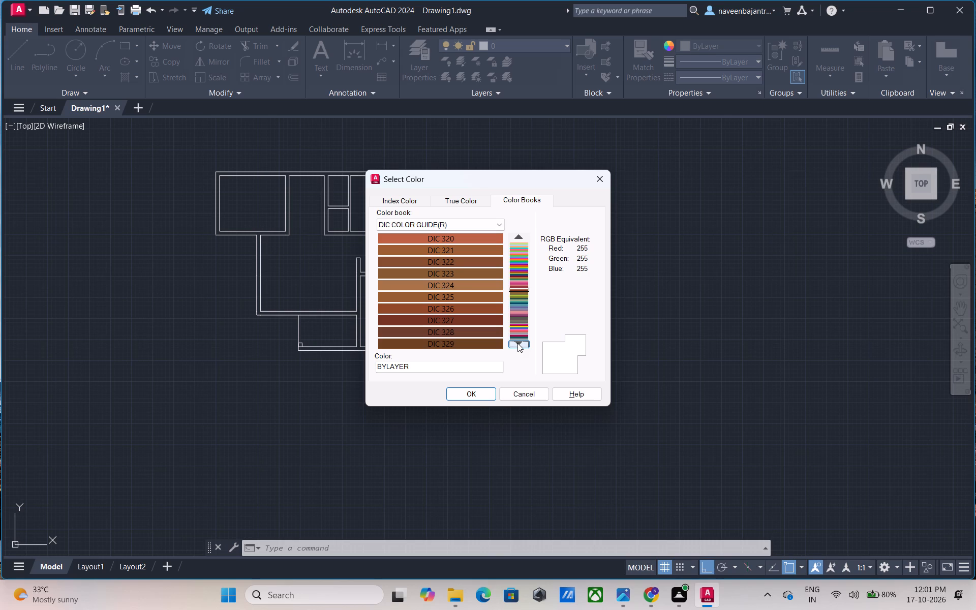
left_click(517, 343)
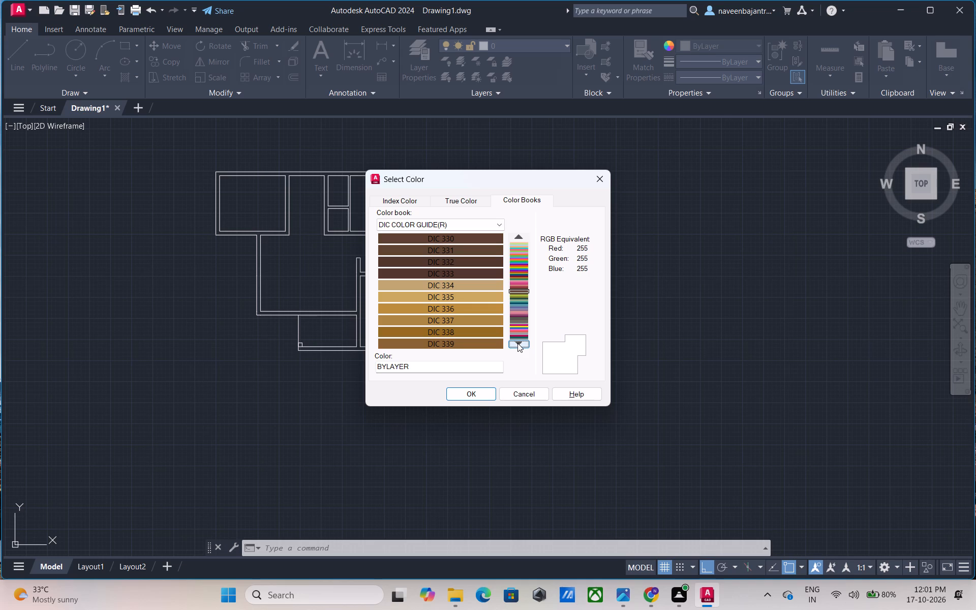
left_click(517, 343)
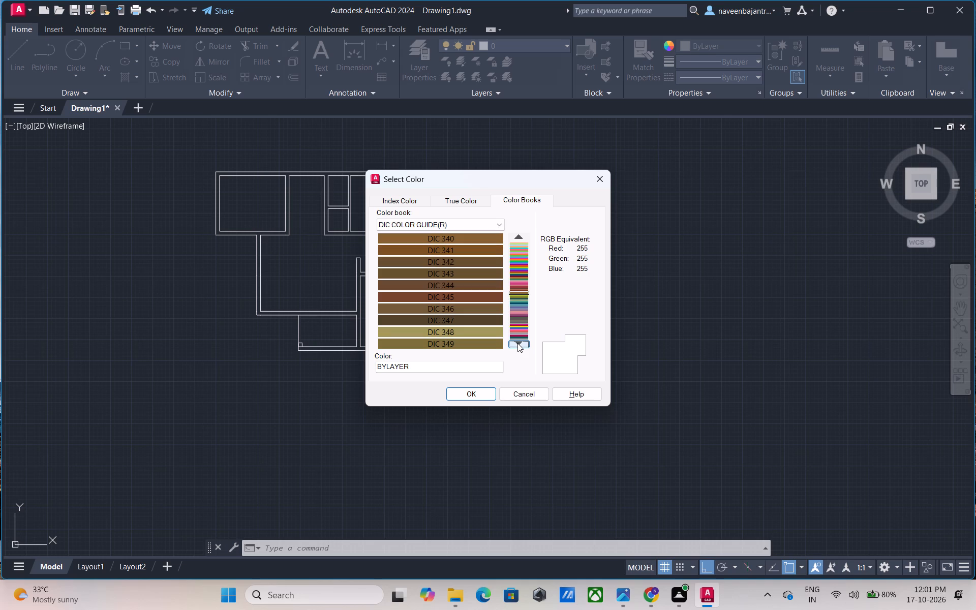
left_click(517, 343)
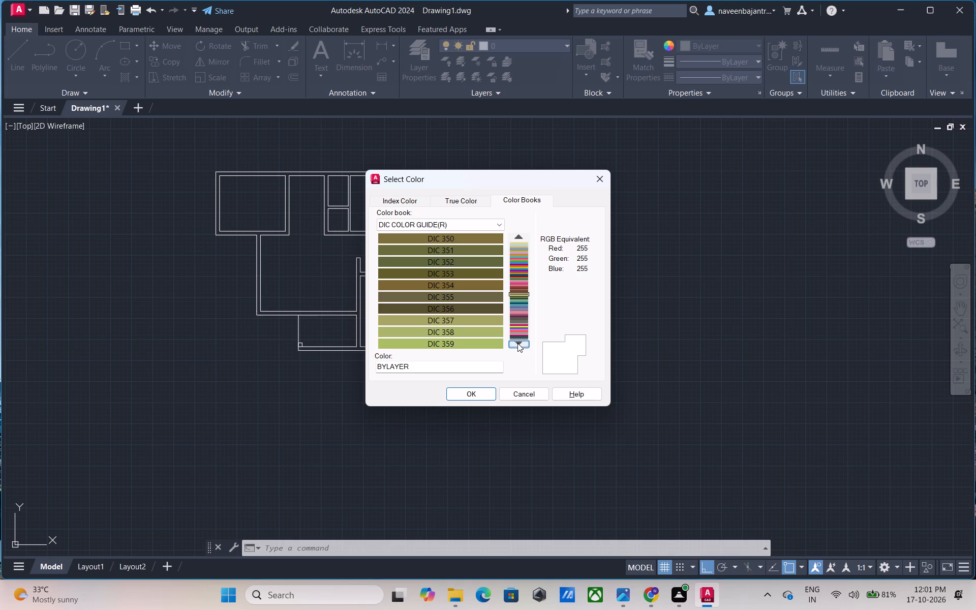
left_click(517, 343)
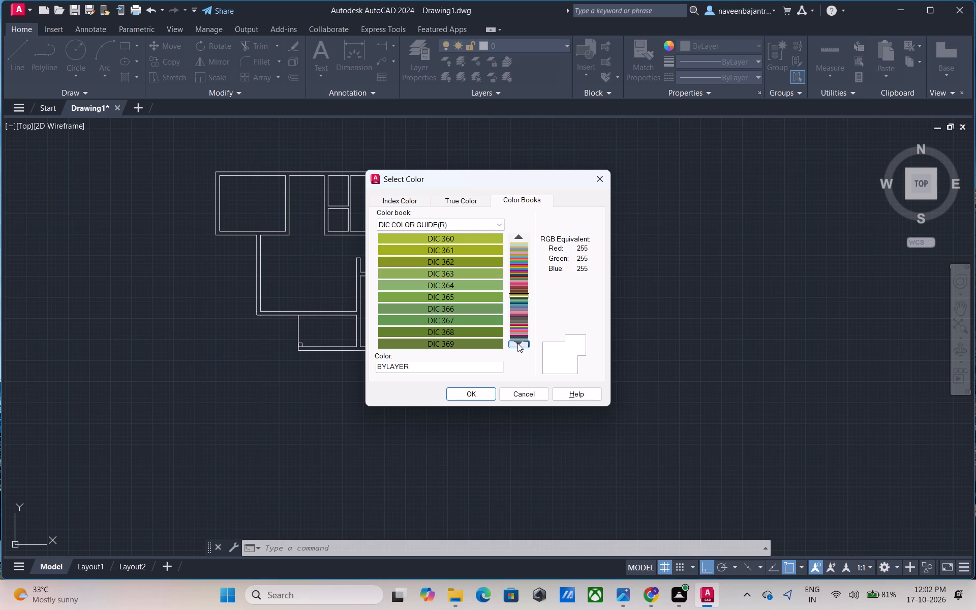
left_click(517, 343)
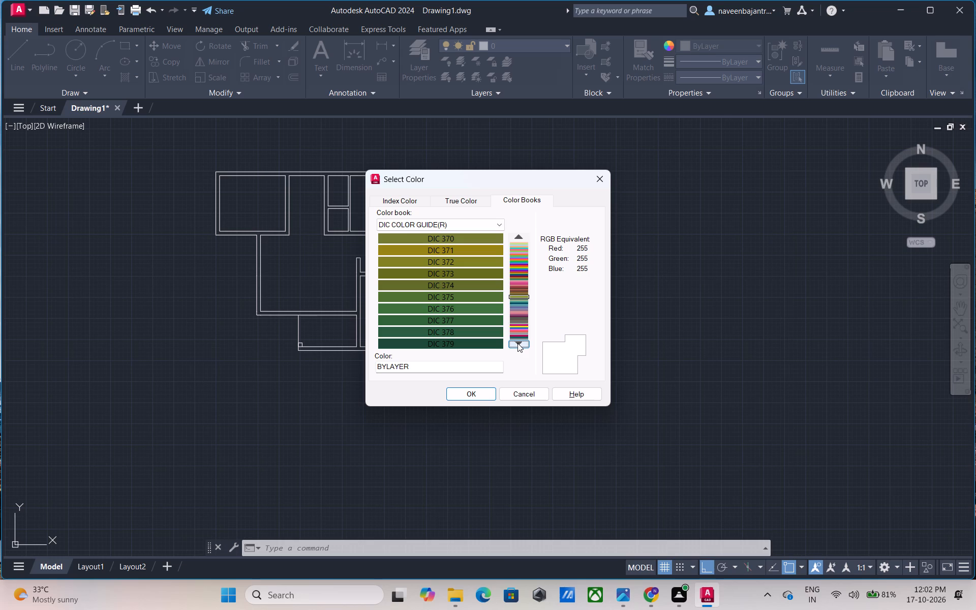
left_click(517, 343)
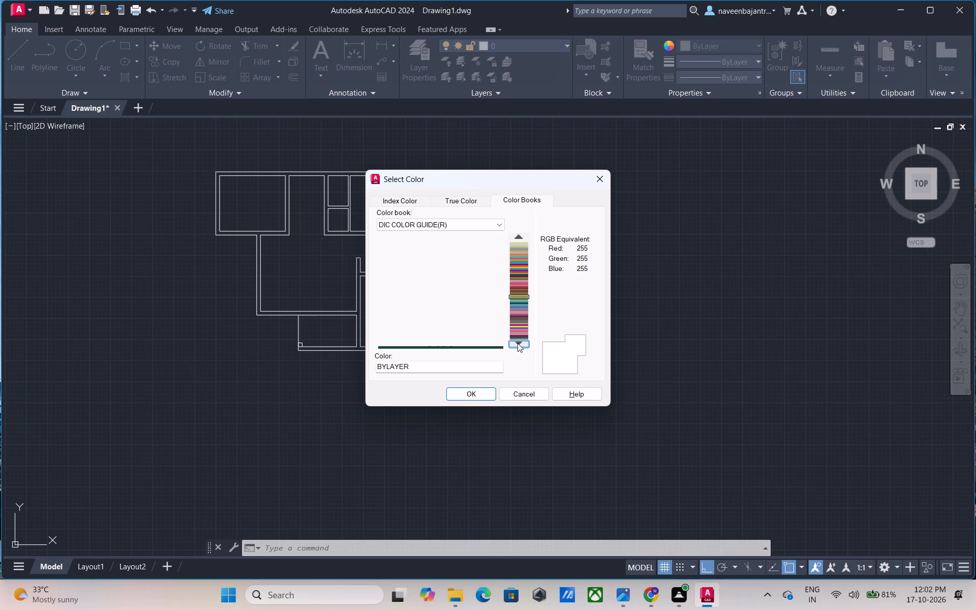
left_click(517, 343)
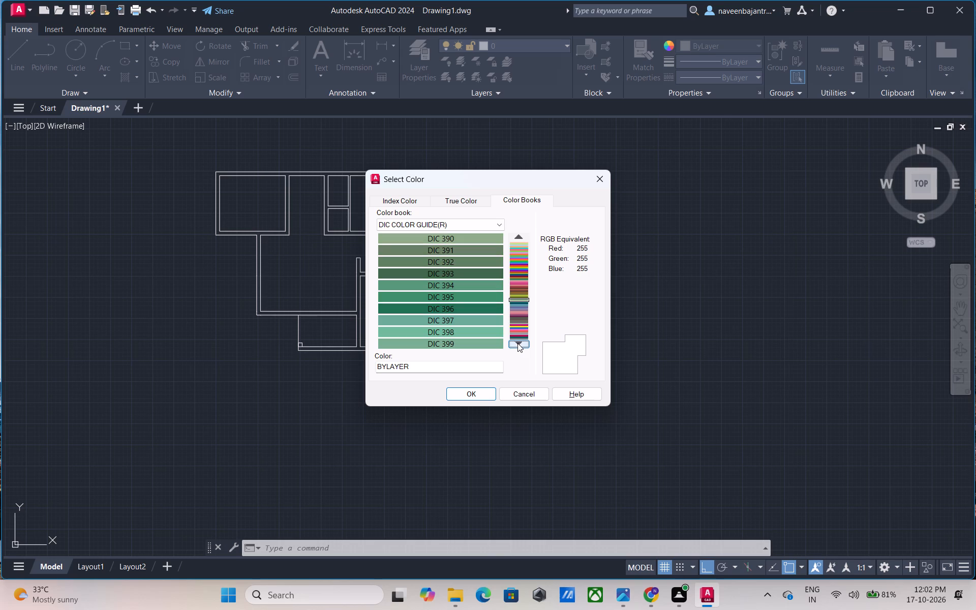
left_click(517, 343)
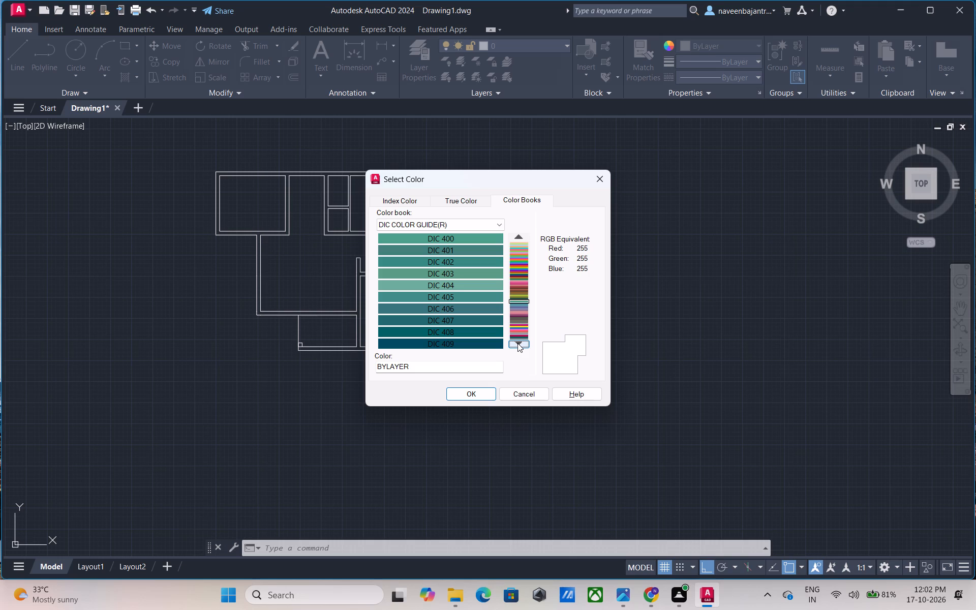
left_click(517, 343)
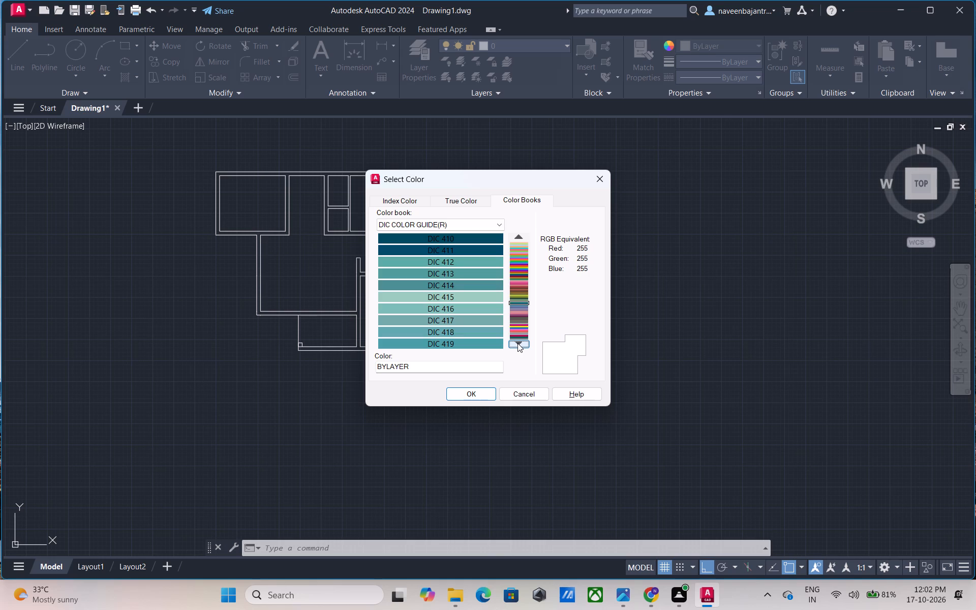
left_click(517, 343)
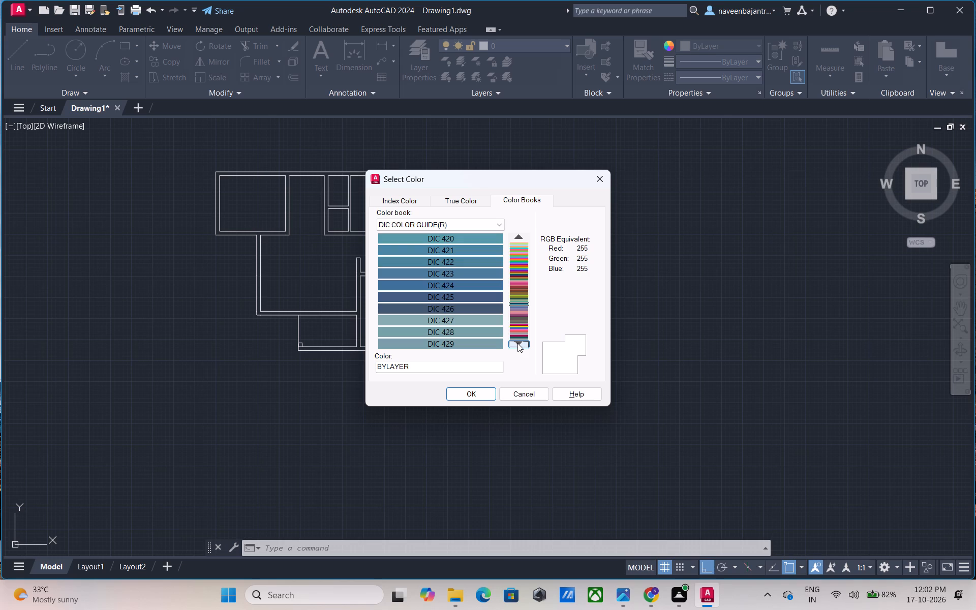
left_click(517, 343)
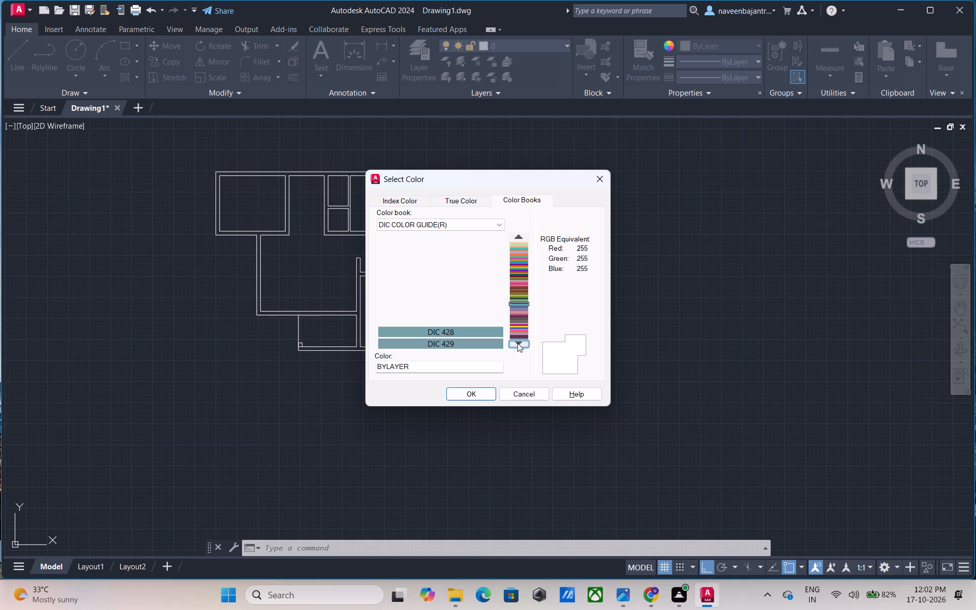
left_click(517, 343)
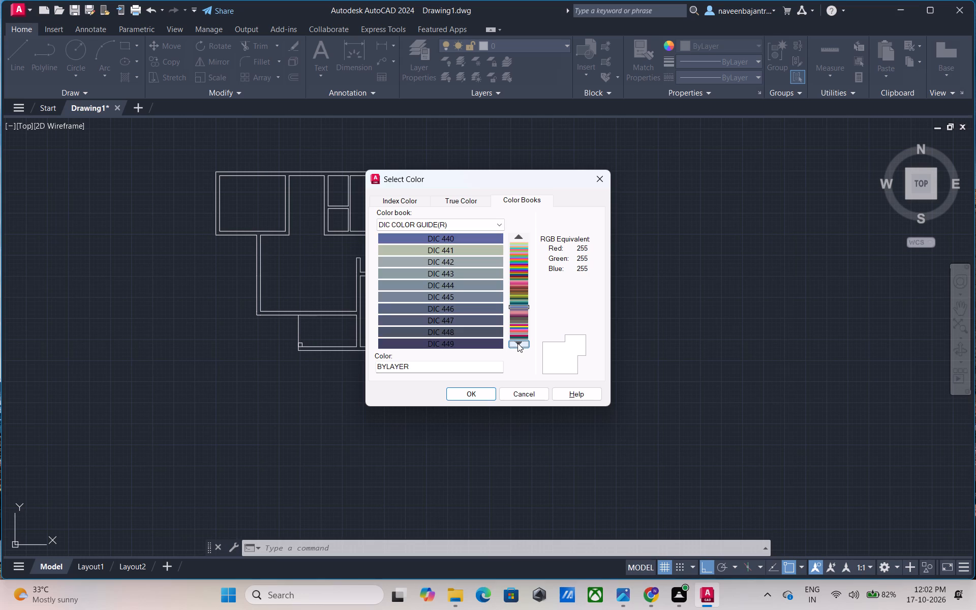
Continue through the DIC COLOR GUIDE(R) colour book from DIC 450 to DIC 613, examining its swatches, and leave colour selection without choosing one.
left_click(517, 343)
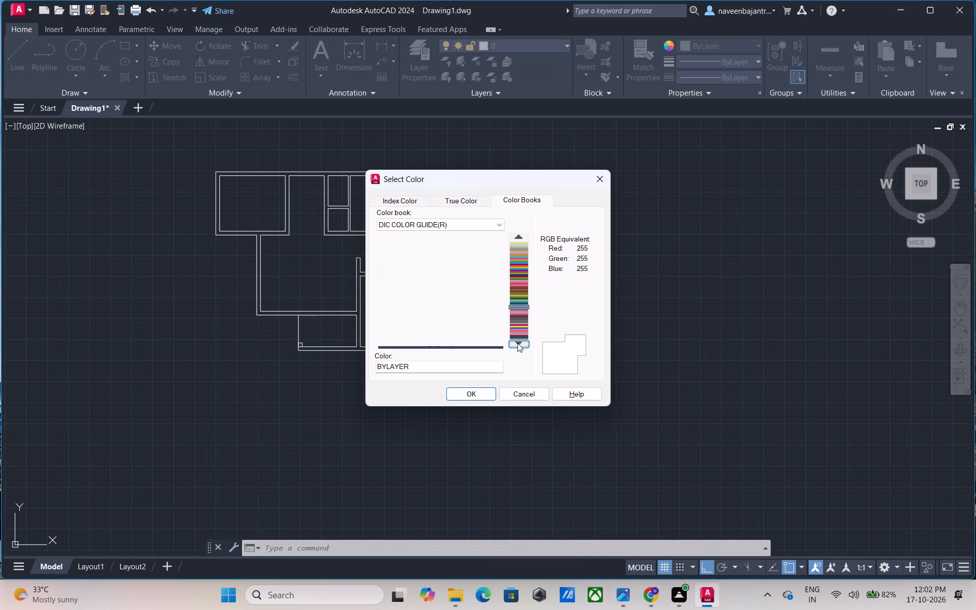
left_click(517, 343)
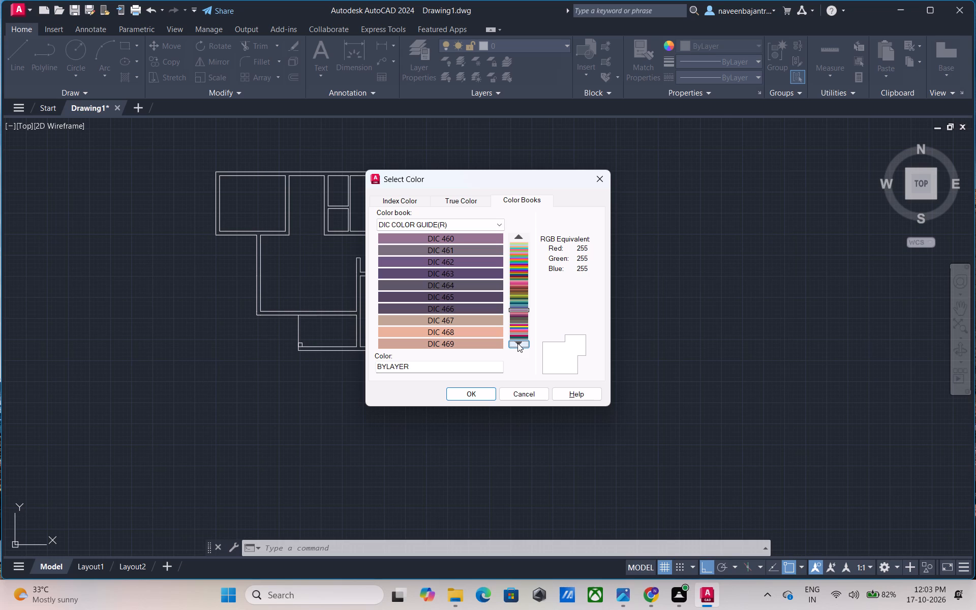
left_click(517, 343)
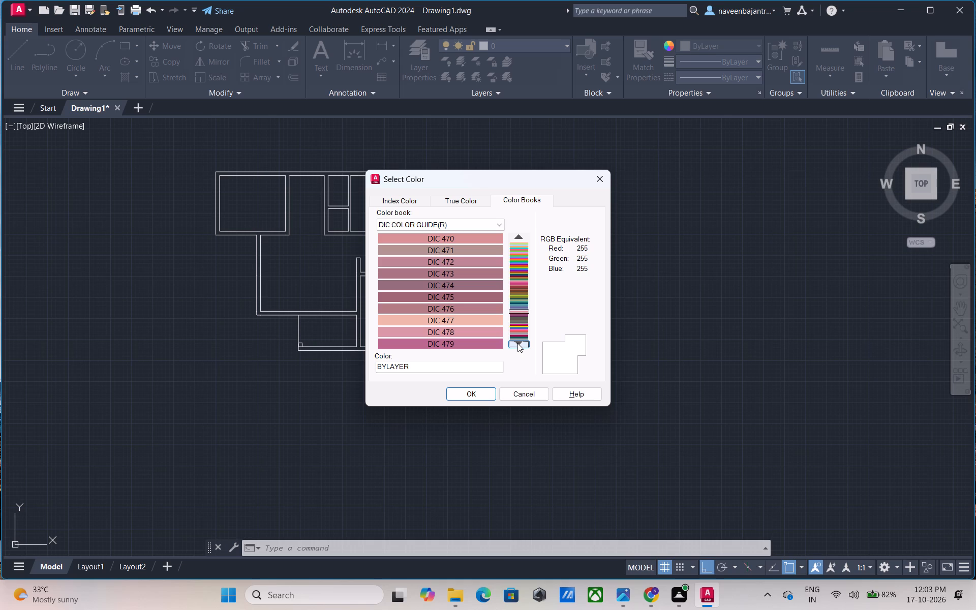
left_click(517, 343)
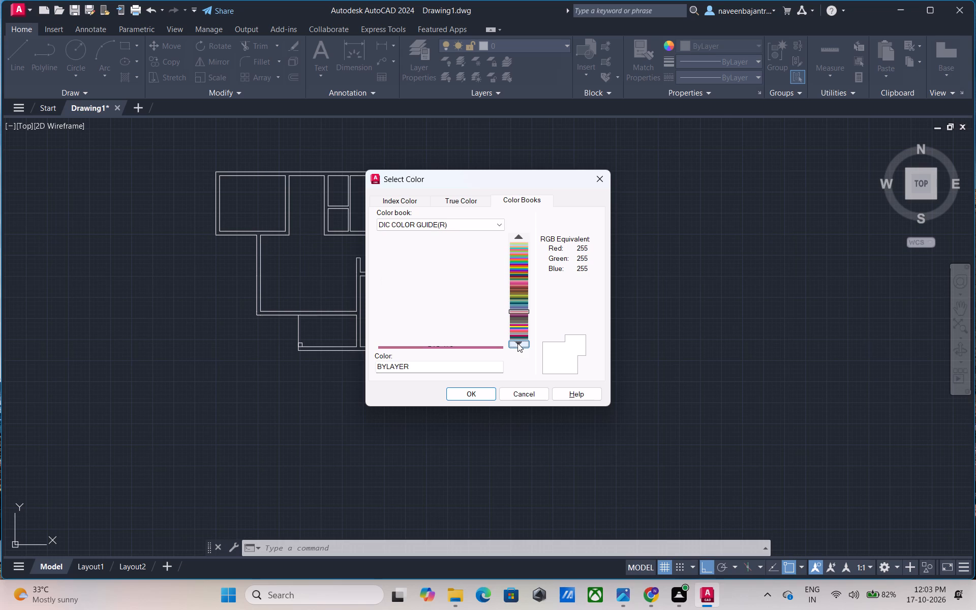
left_click(517, 343)
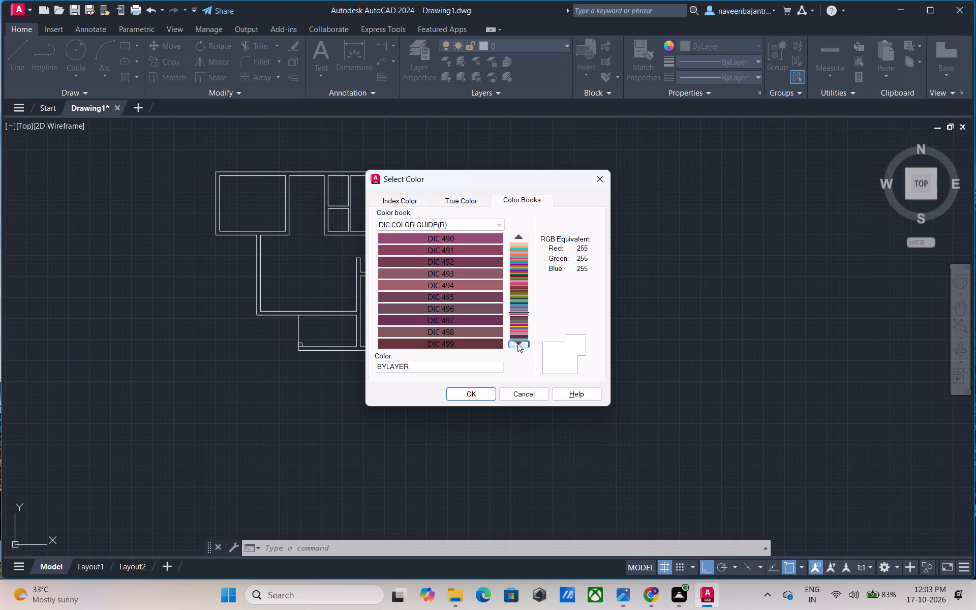
left_click(517, 343)
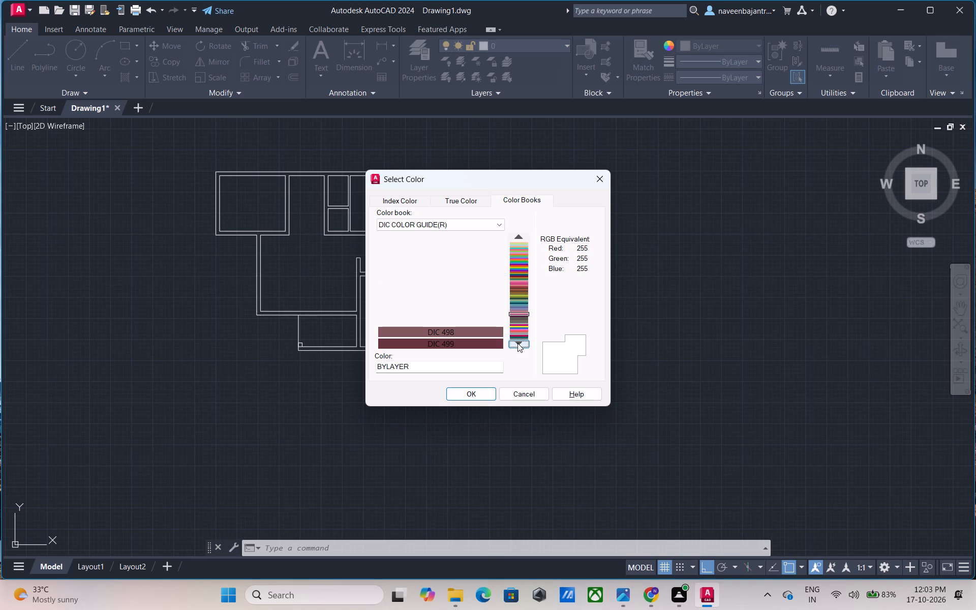
left_click(517, 343)
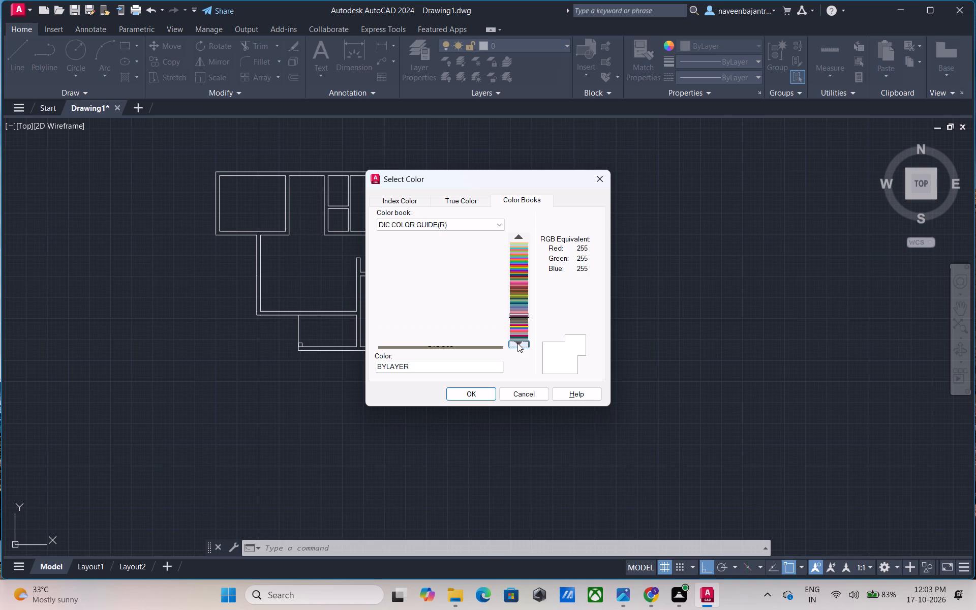
left_click(517, 343)
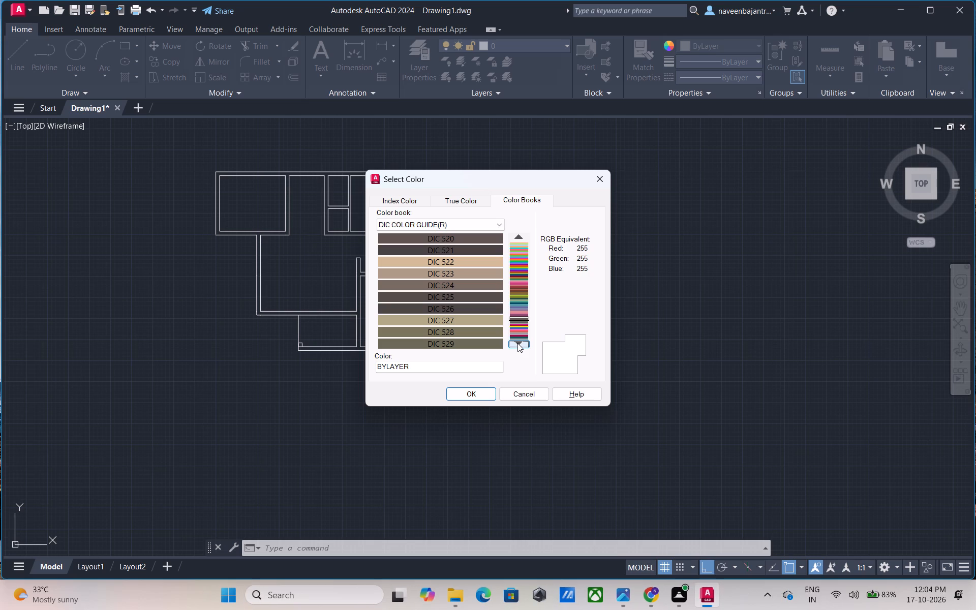
left_click(517, 343)
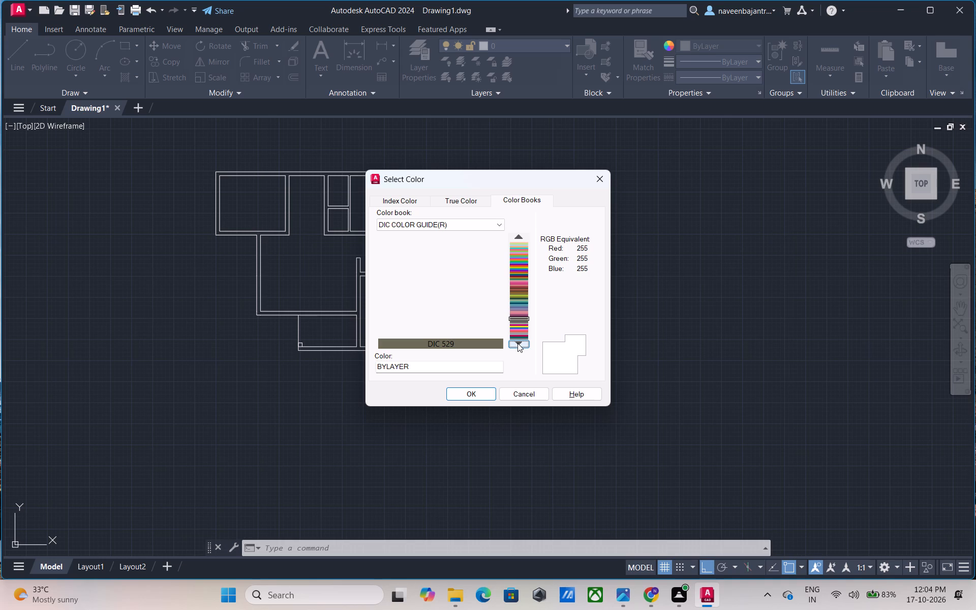
left_click(517, 343)
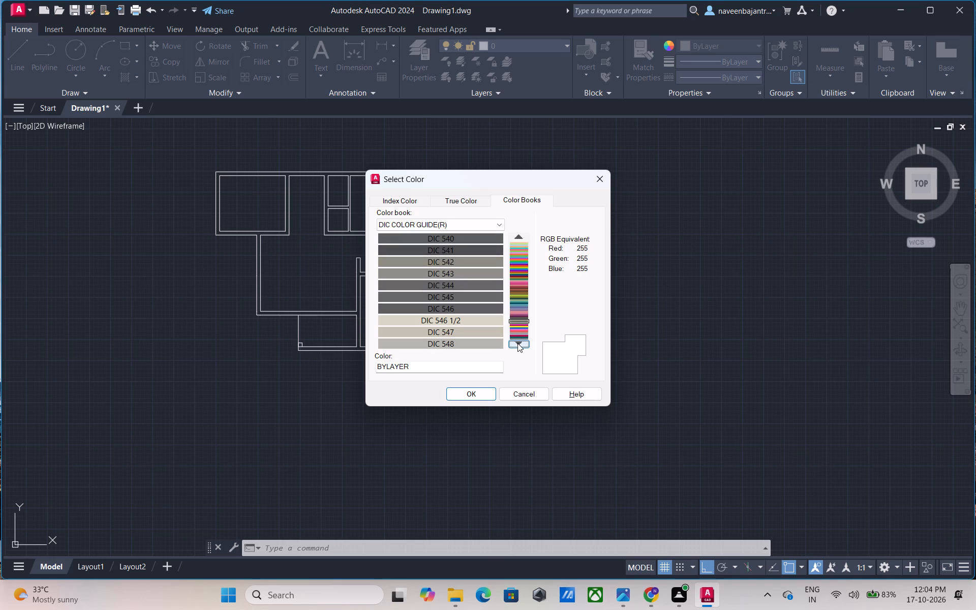
left_click(517, 343)
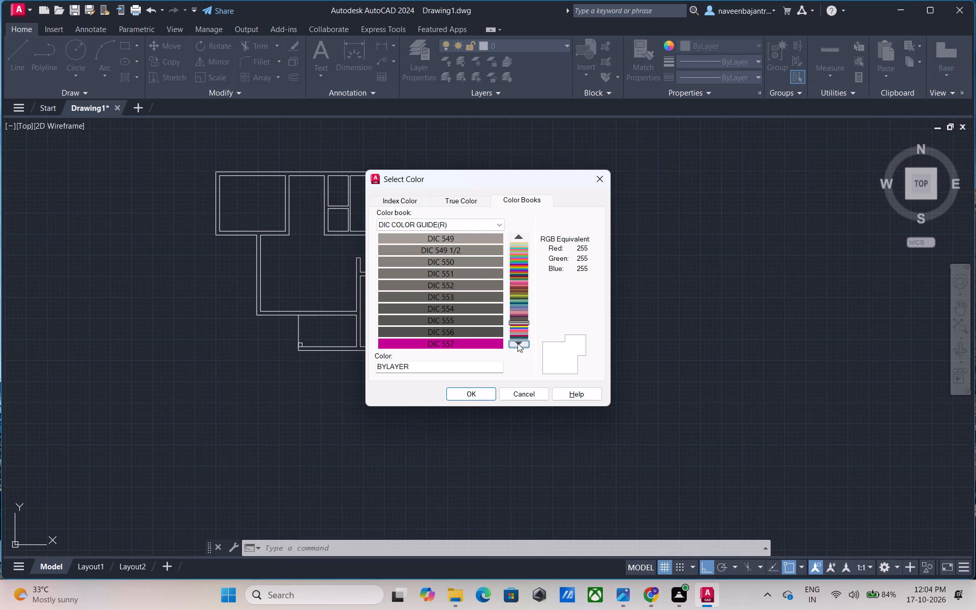
left_click(517, 343)
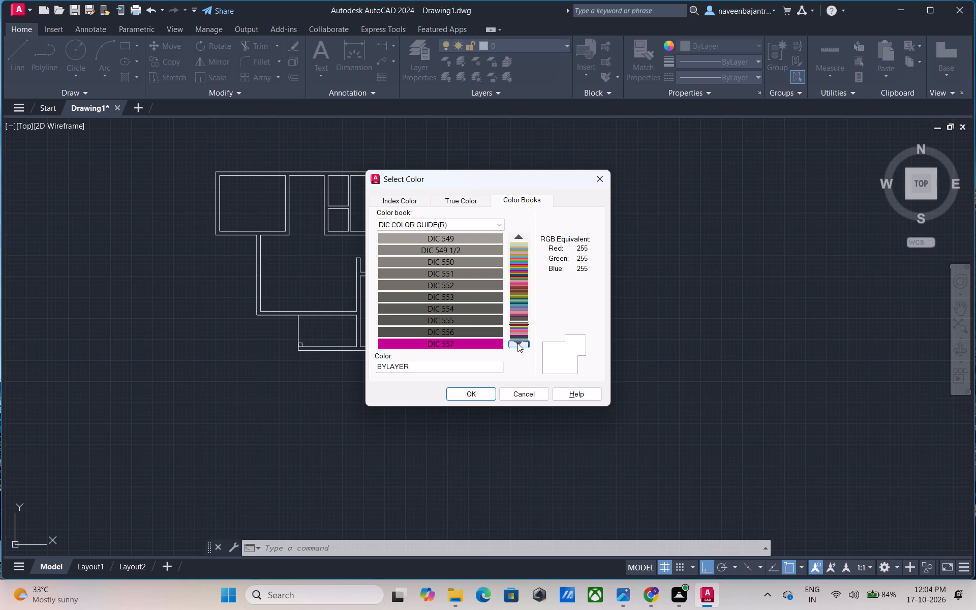
left_click(517, 343)
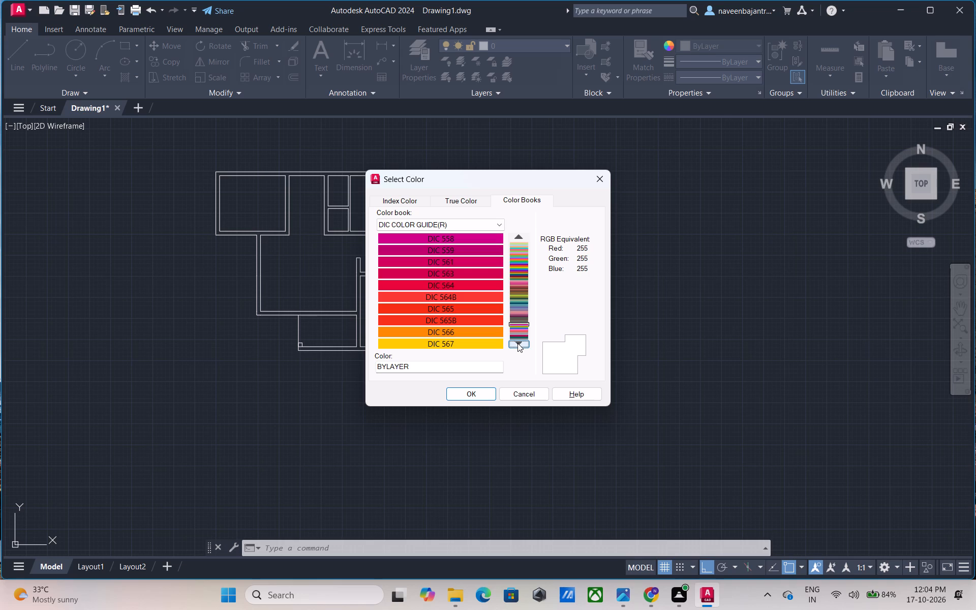
left_click(517, 343)
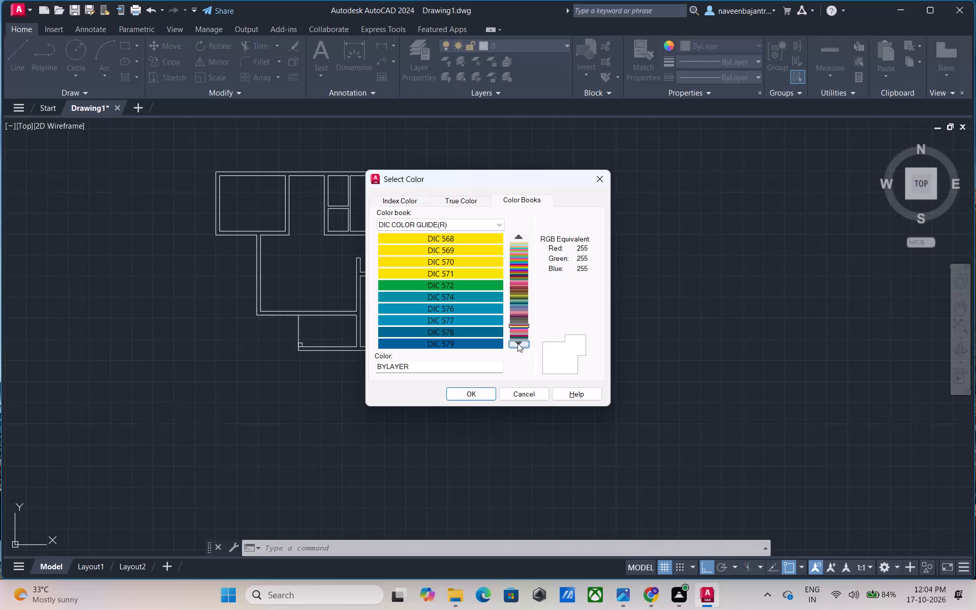
left_click(517, 343)
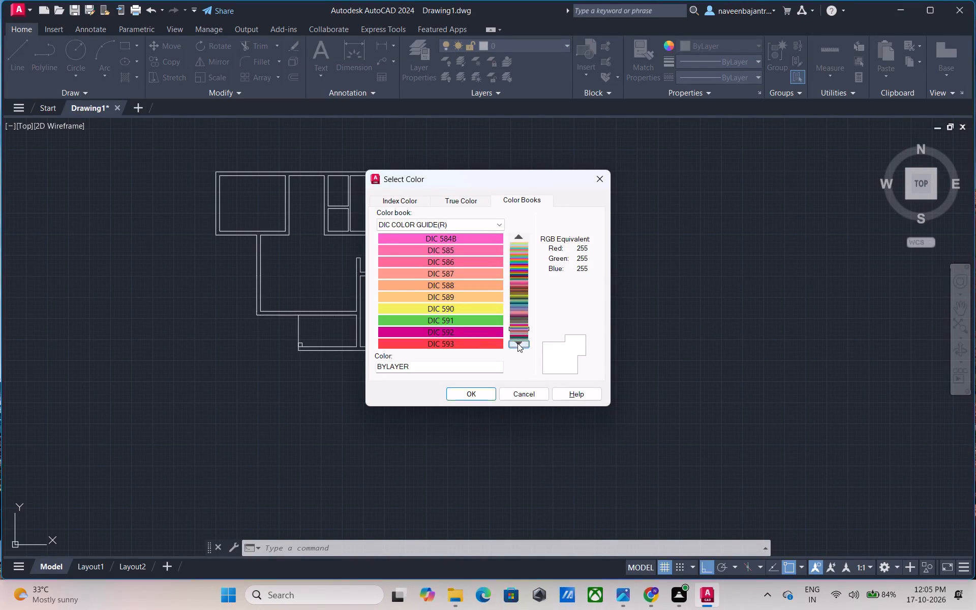
left_click(517, 343)
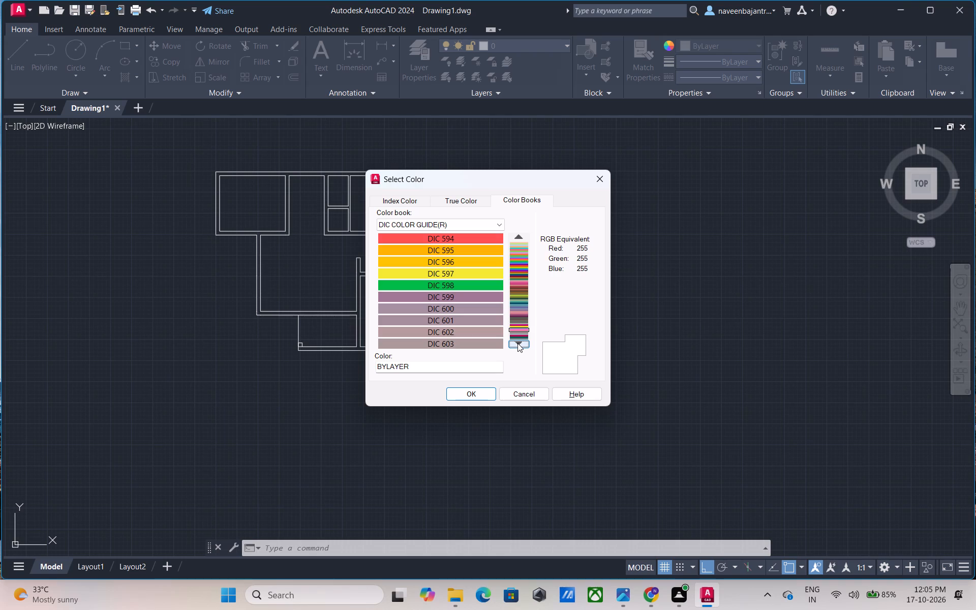
left_click(517, 343)
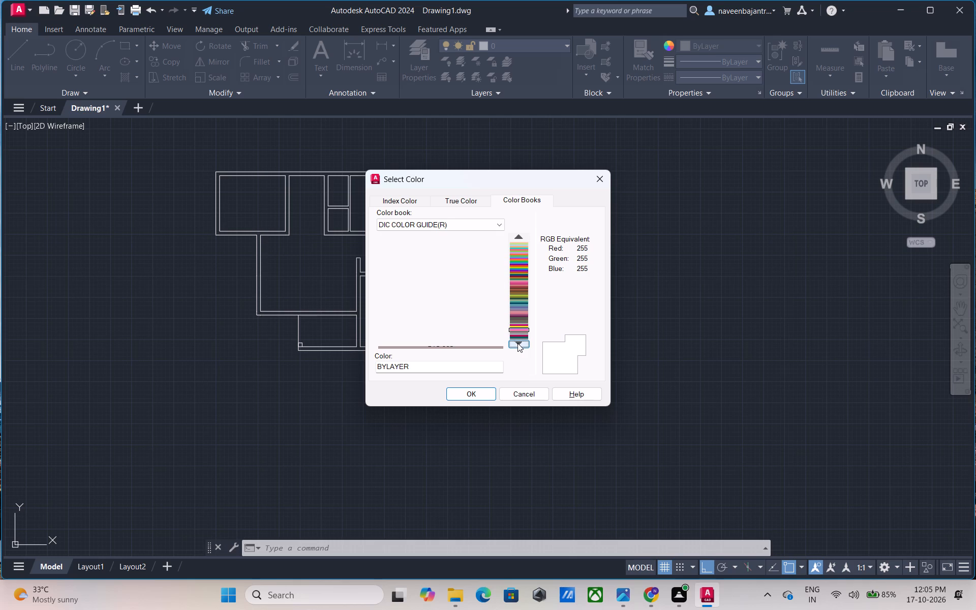
left_click(602, 174)
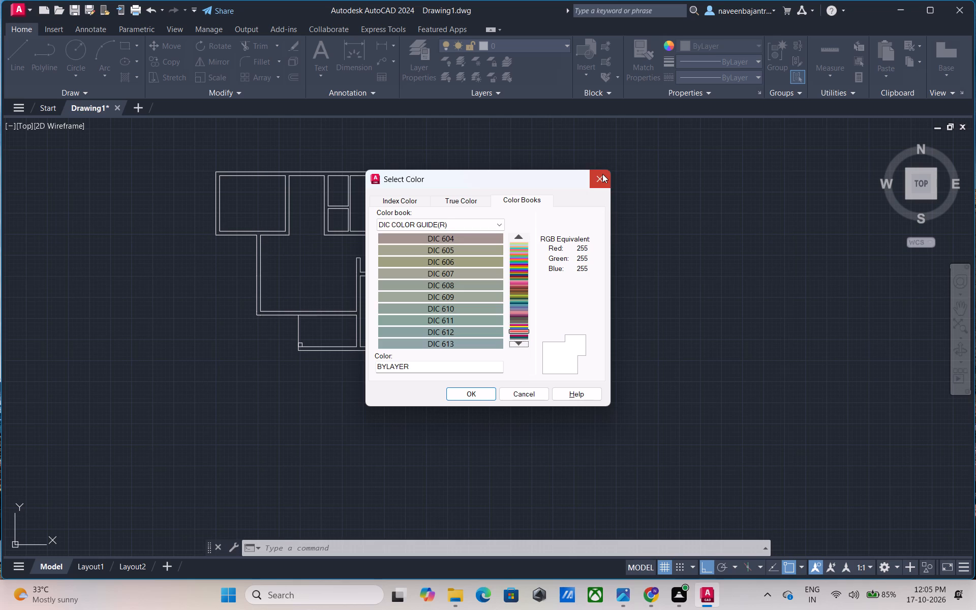
Draw short vertical lines upward past the outer top wall from both inner top corners of the space right of the upper-left room.
middle_click_drag(405, 214, 526, 369)
scroll(527, 370, "up", 3)
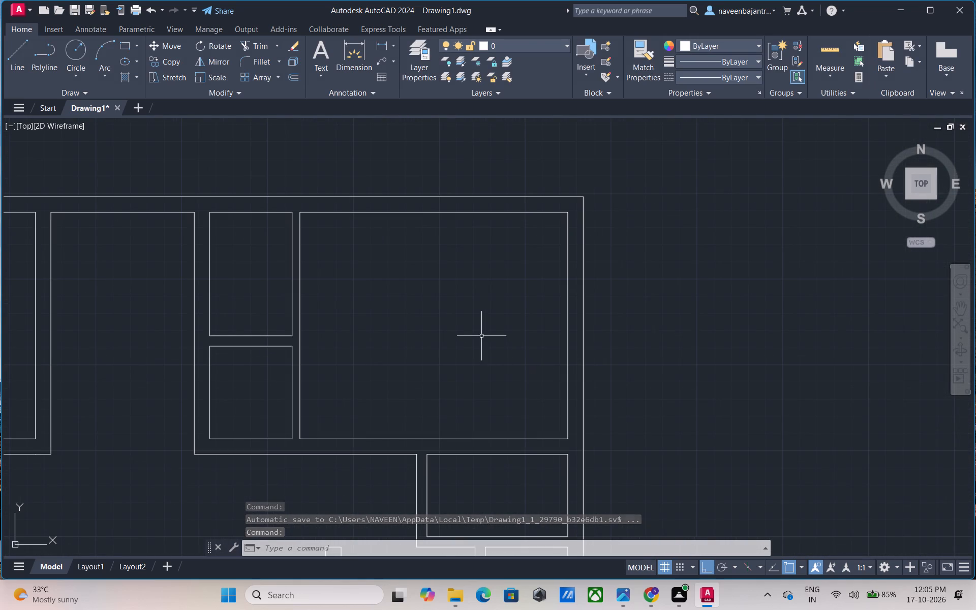
middle_click_drag(450, 328, 662, 449)
key("Escape")
type("l")
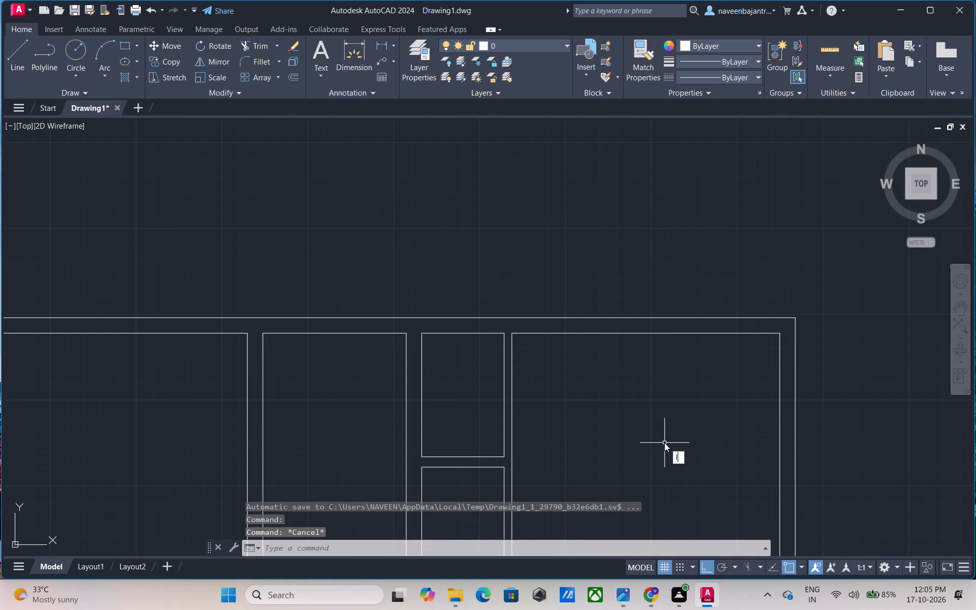
key("space")
left_click_drag(408, 334, 408, 323)
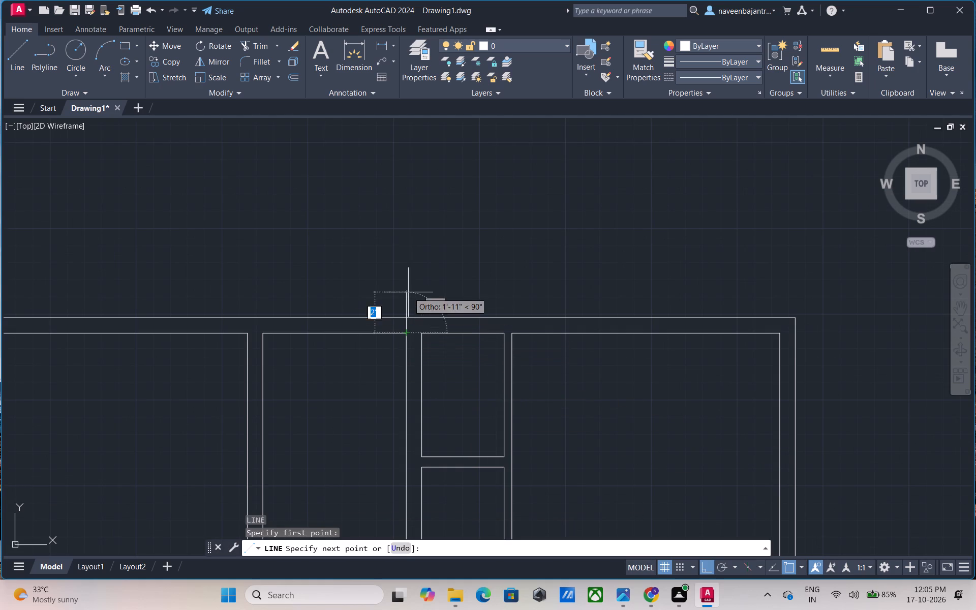
left_click(408, 292)
key("Escape")
type("l")
key("space")
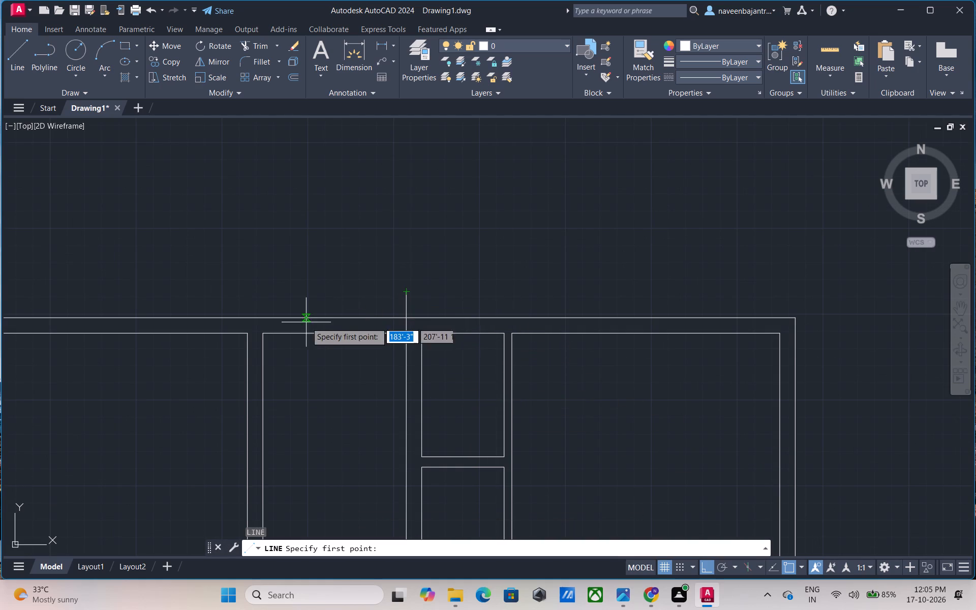
left_click(265, 332)
left_click(263, 298)
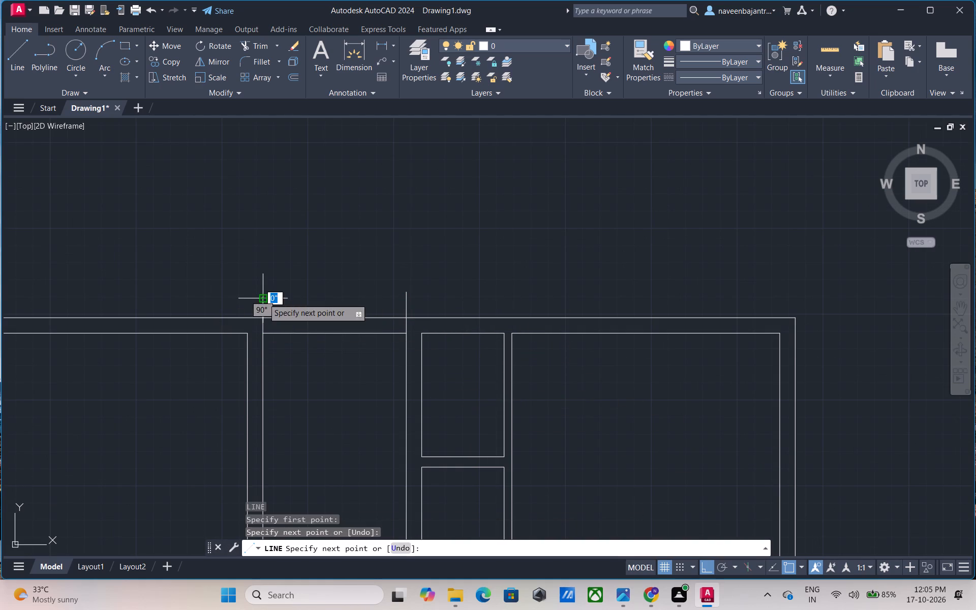
key("Escape")
Trim the parts of the two short vertical lines that project above the outer top wall line.
type("tr")
key("space")
left_click(263, 300)
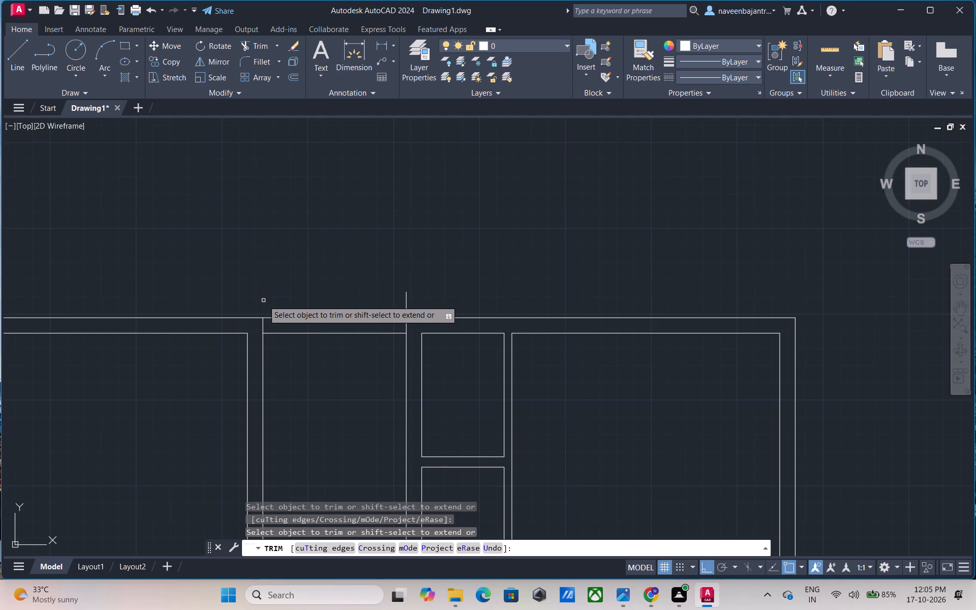
left_click(407, 306)
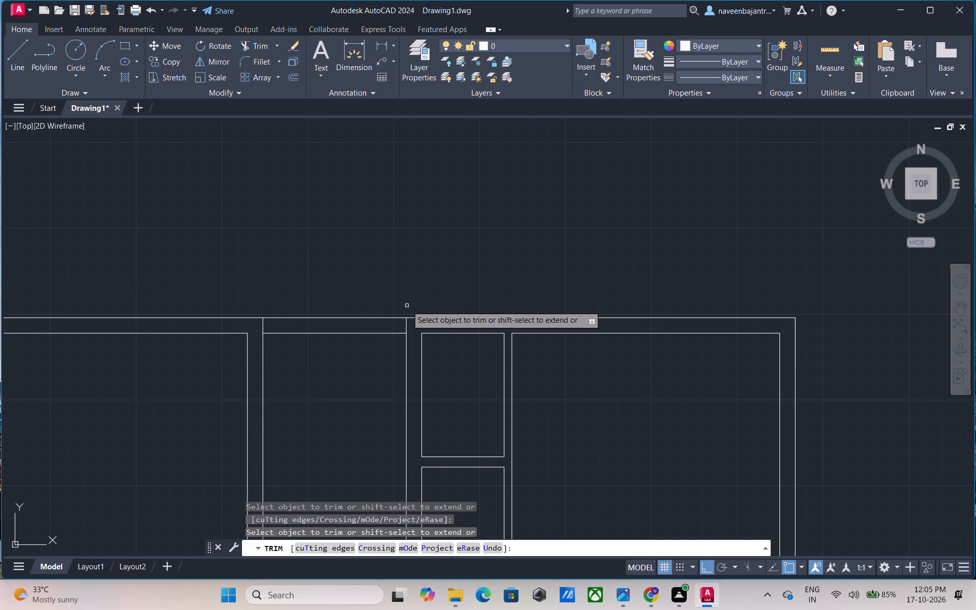
key("Escape")
Draw a horizontal line along the outer top wall face between the upper ends of the two short vertical lines.
type("l")
key("space")
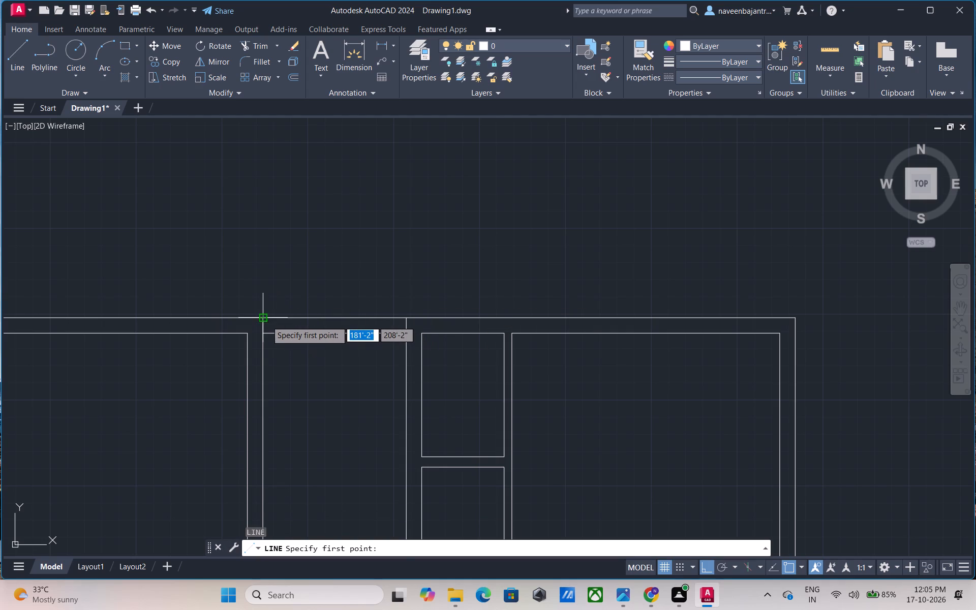
left_click(266, 321)
left_click(407, 319)
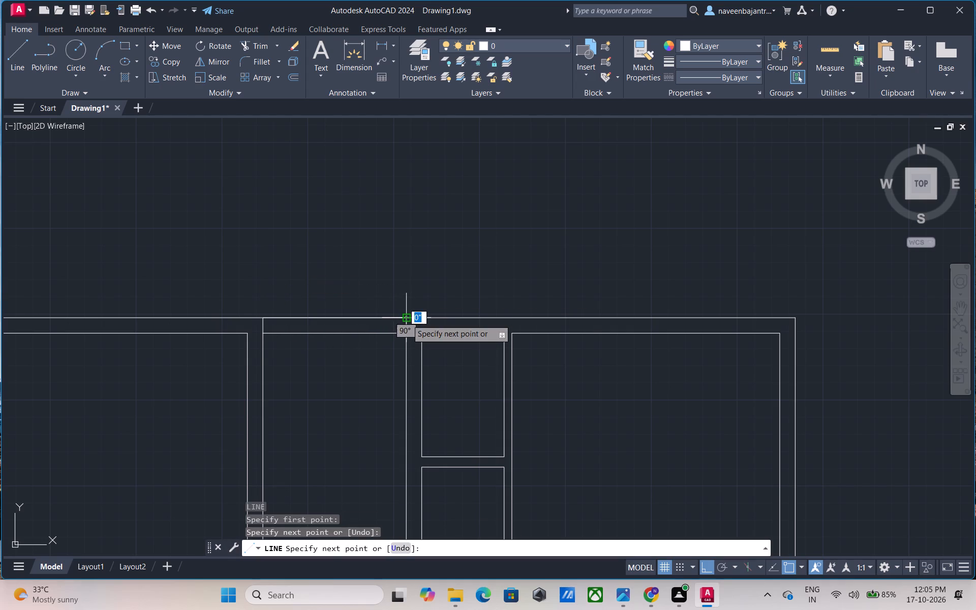
key("Escape")
Offset the new horizontal line on the outer top wall face 4' upward, outside the plan.
type("o")
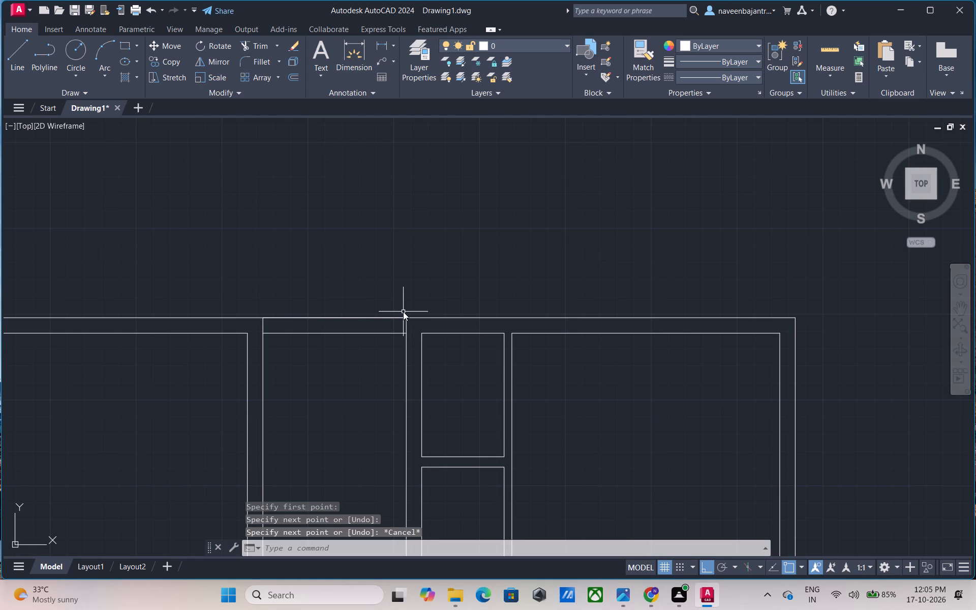
key("space")
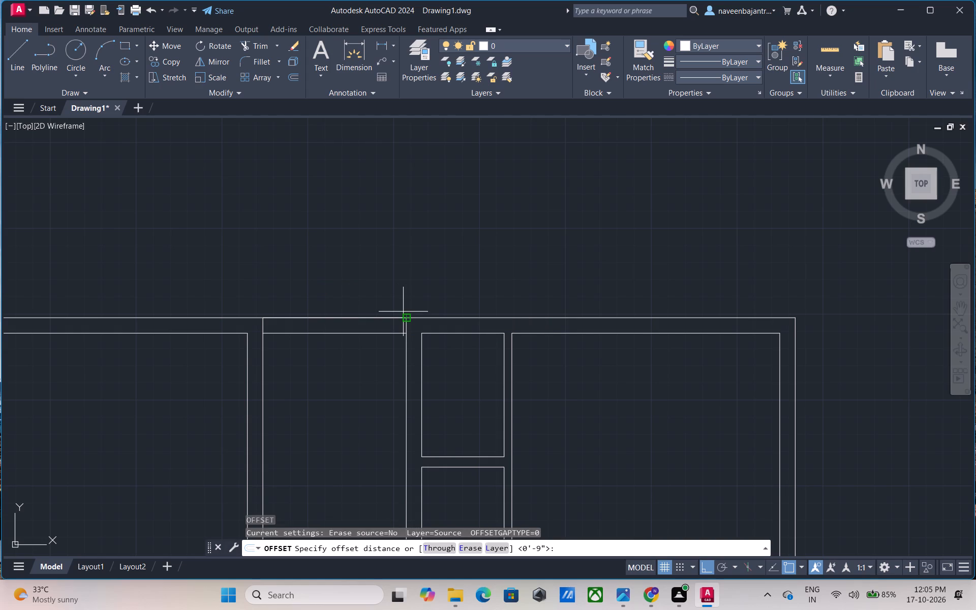
type("4'")
key("Return")
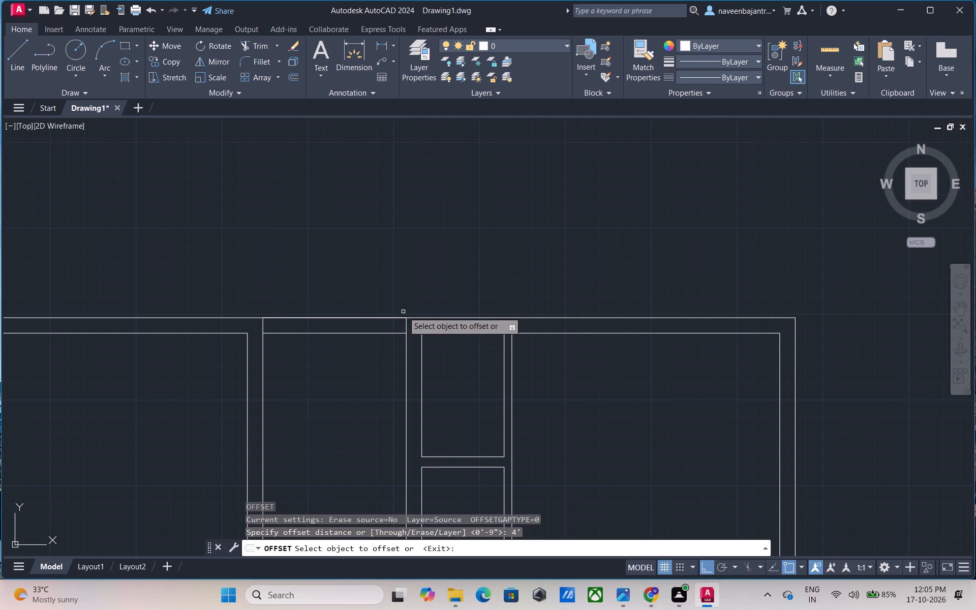
left_click(389, 319)
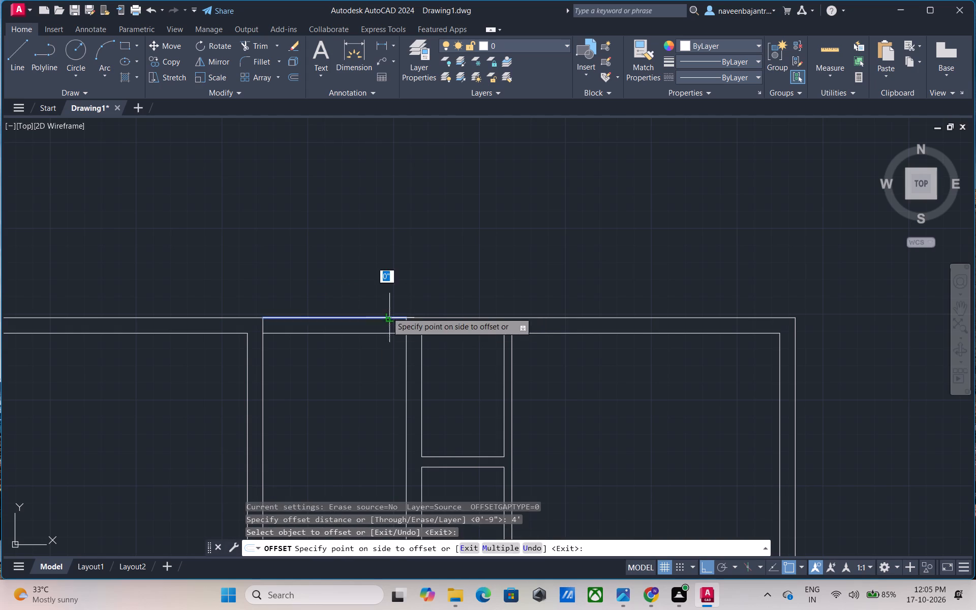
left_click(378, 270)
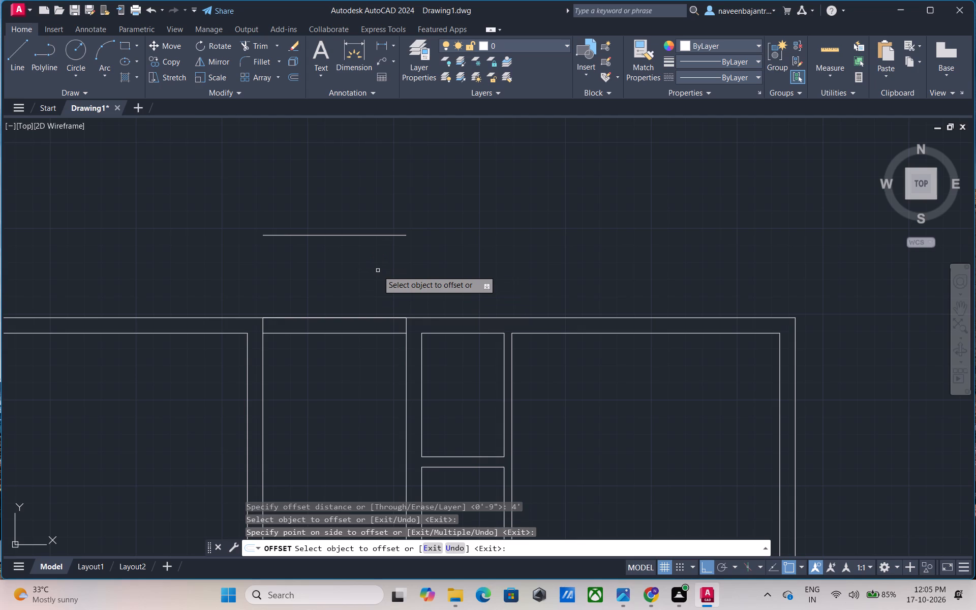
key("Escape")
Offset the raised horizontal line above the top wall 9" downward, toward the plan.
type("o 9\"")
key("Return")
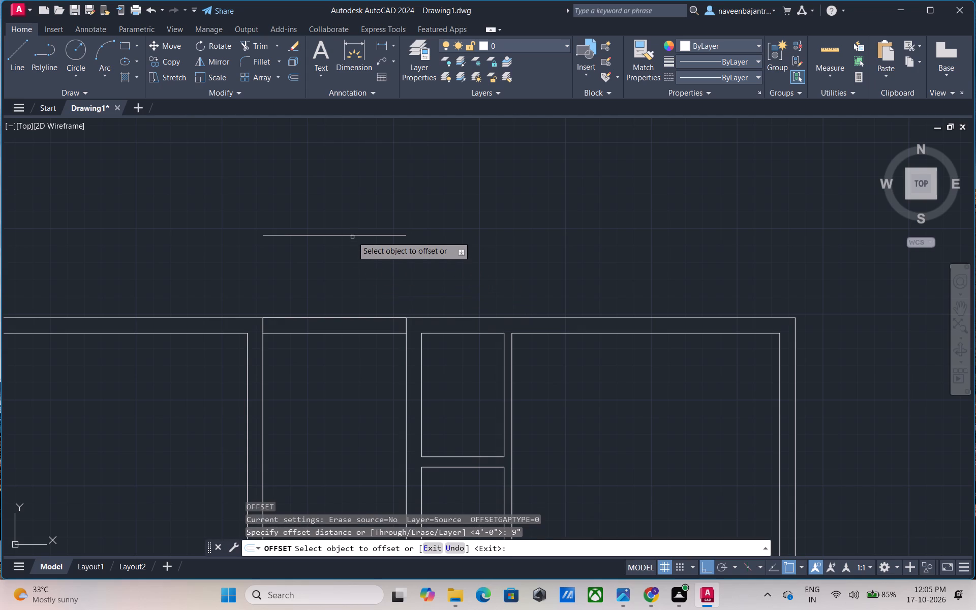
left_click_drag(352, 234, 352, 239)
left_click(352, 264)
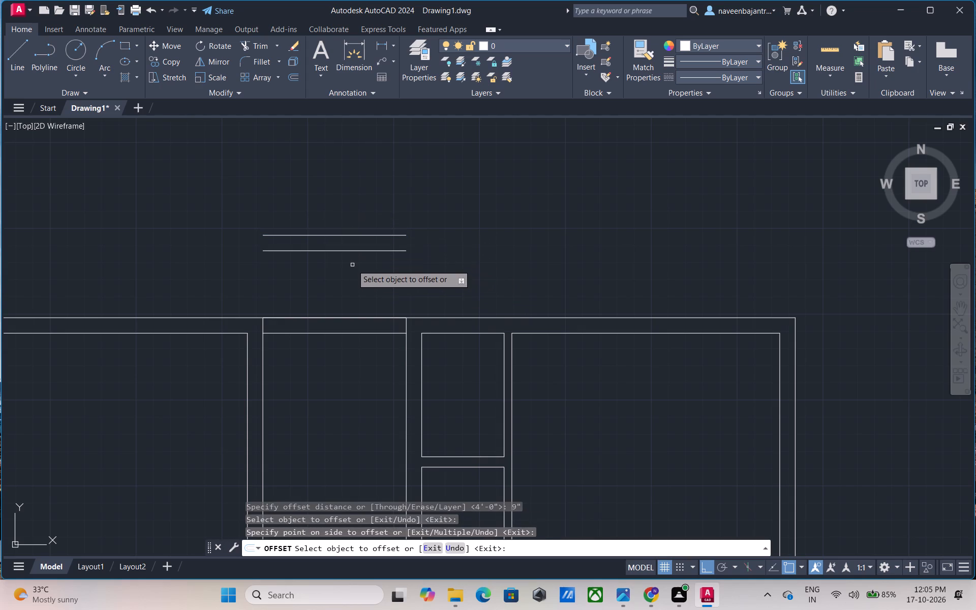
Draw a vertical line up from the top-wall inner corner beside the projection's left side, extending past both raised horizontal lines.
key("Escape")
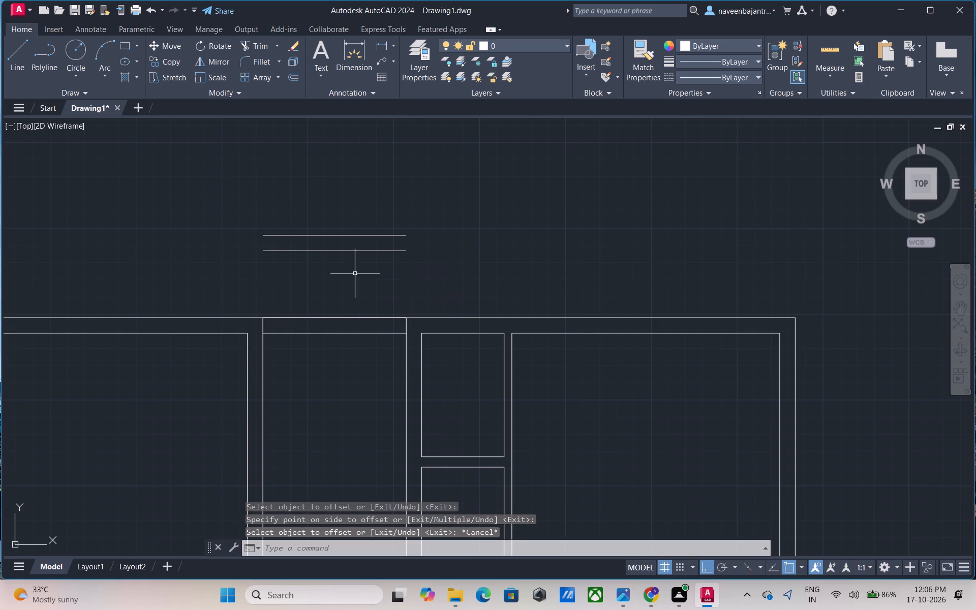
type("l")
key("space")
left_click_drag(247, 337, 247, 335)
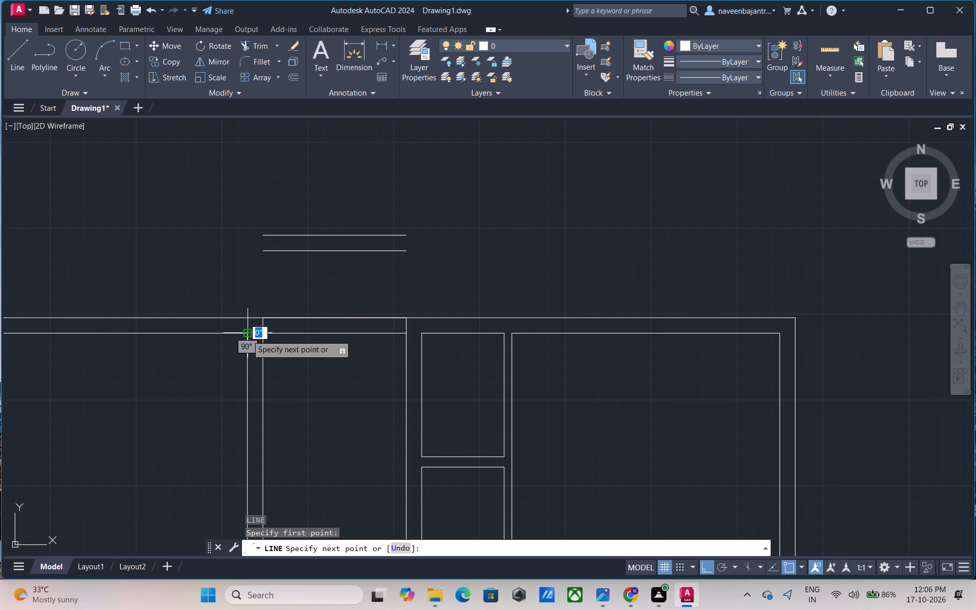
left_click_drag(247, 335, 247, 330)
left_click(241, 212)
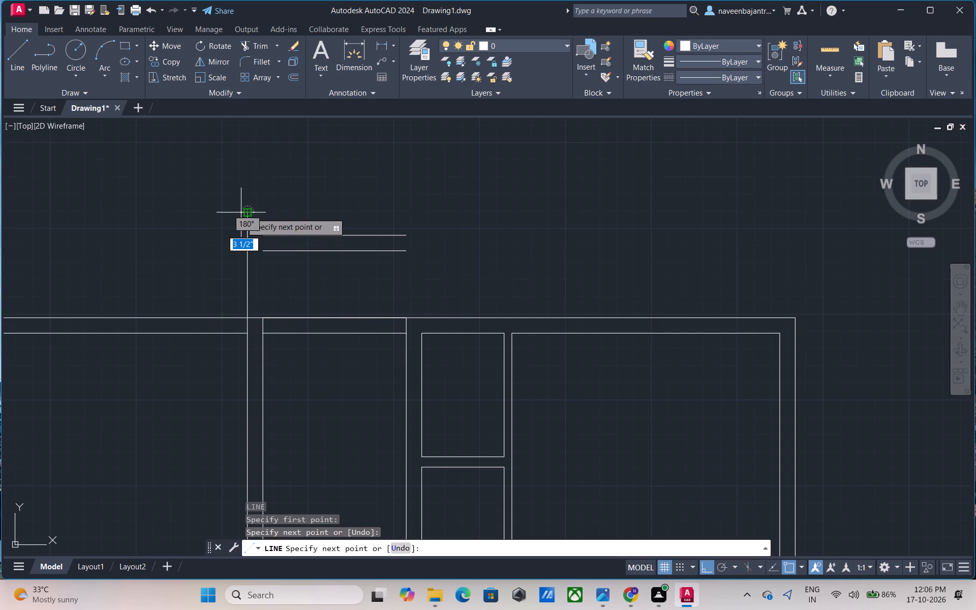
key("Escape")
Draw a 3'-3" vertical line from the outer top wall face up to the left end of the lower raised horizontal line.
type("l")
key("space")
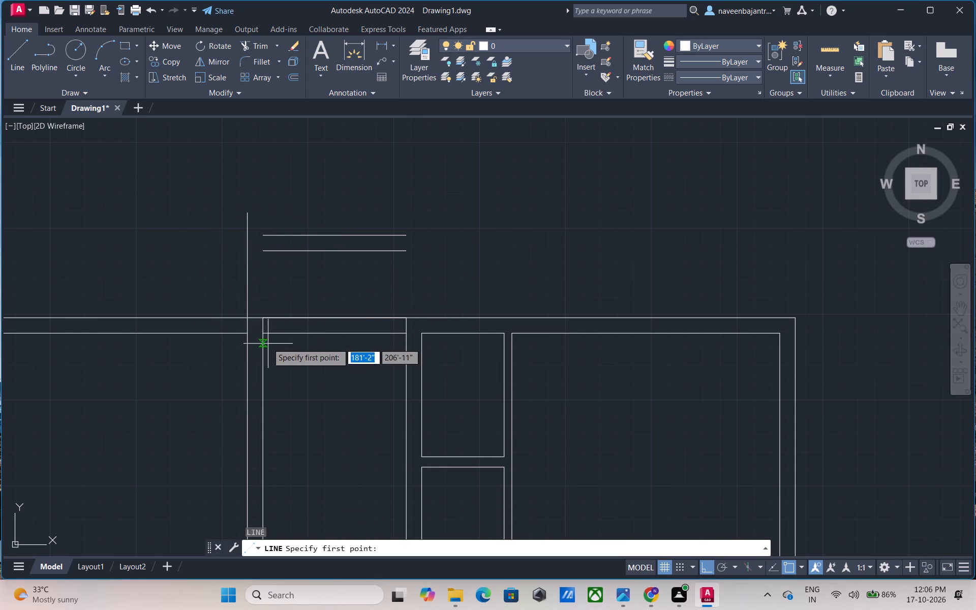
left_click(262, 318)
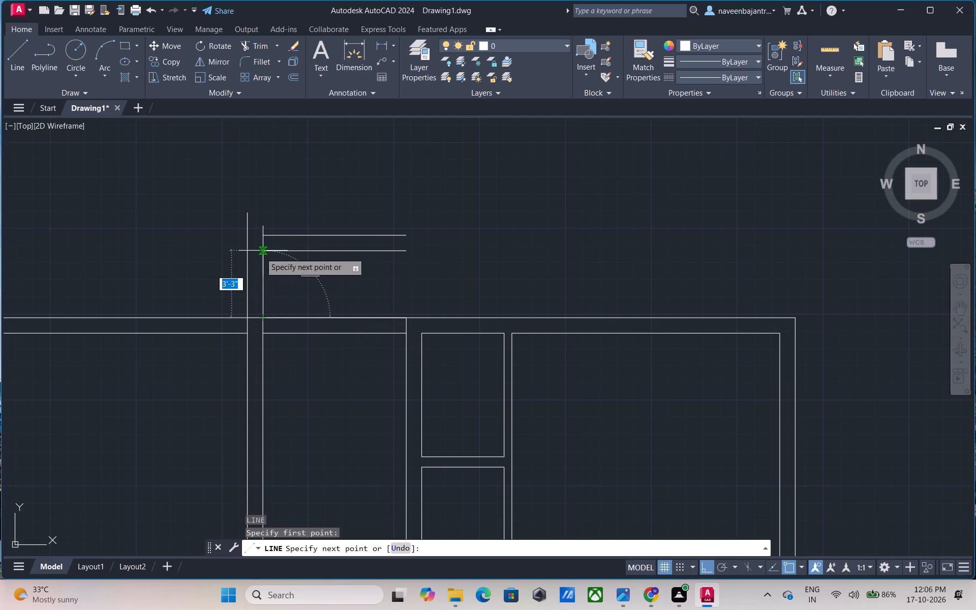
left_click(260, 252)
key("Escape")
Draw a vertical line about 5'-7" long up from the small upper room's top-left corner, past both raised horizontal lines.
type("l")
key("space")
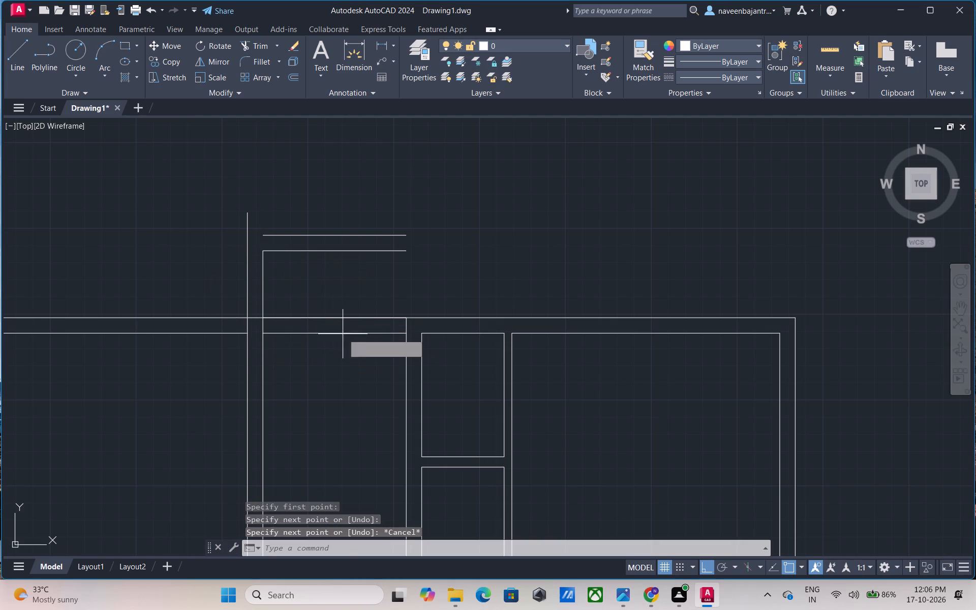
left_click(419, 332)
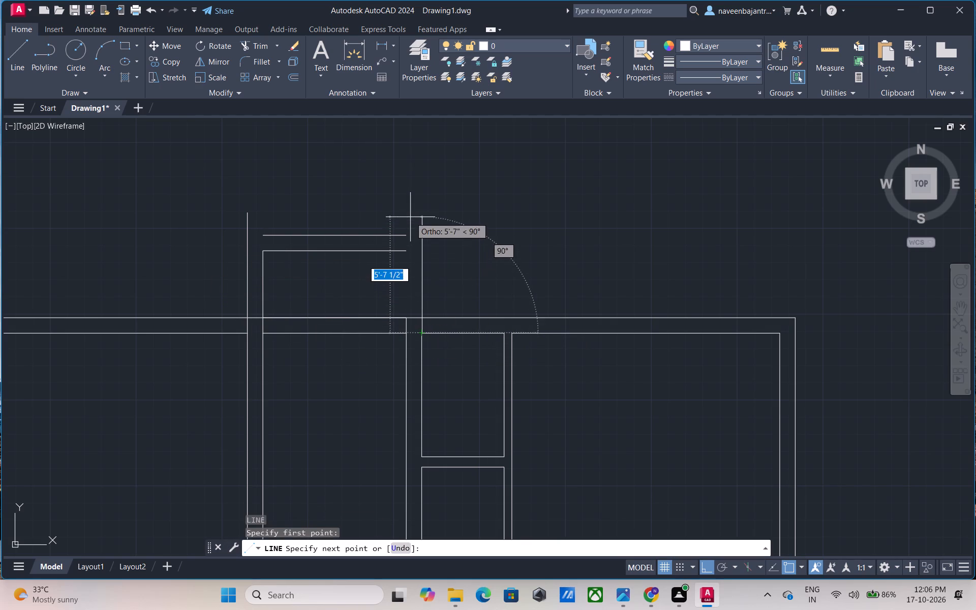
left_click(410, 217)
key("Escape")
Draw a vertical line from the outer top wall face up to the right end of the lower raised horizontal line.
key("l")
key("space")
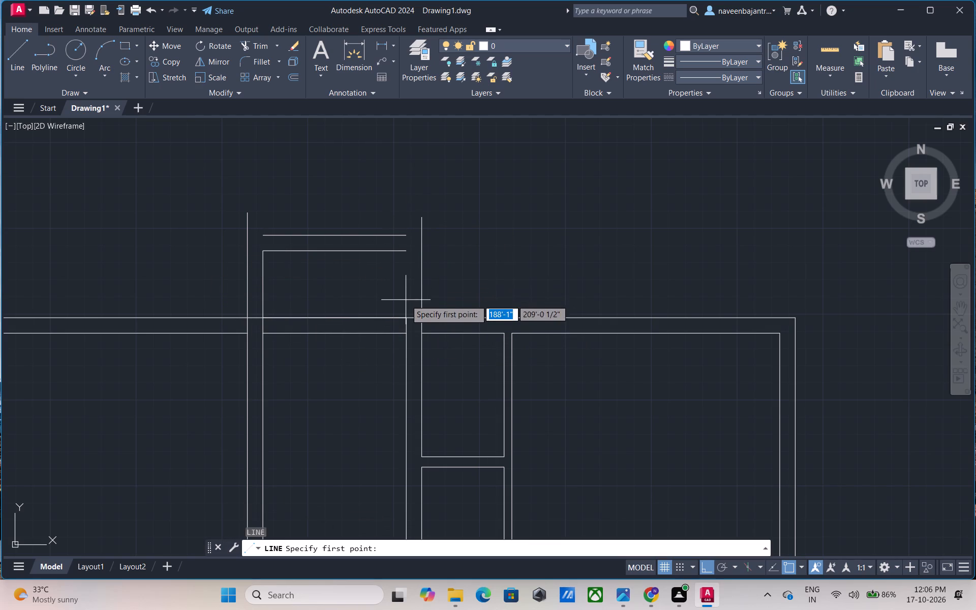
left_click(406, 318)
left_click(406, 251)
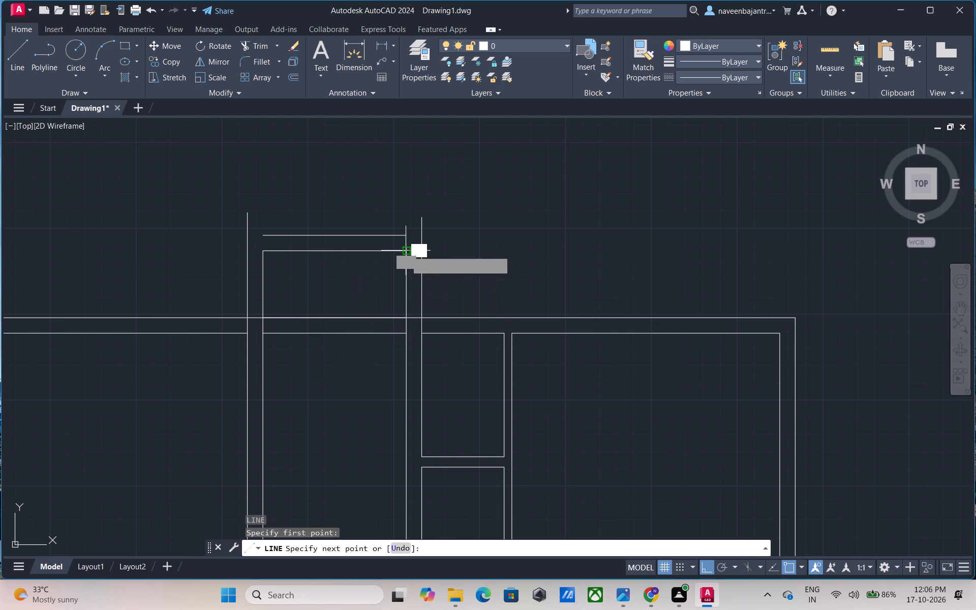
key("Escape")
Draw short horizontal lines continuing the projection's upper line at both ends, past the two outer vertical lines.
type("l")
key("space")
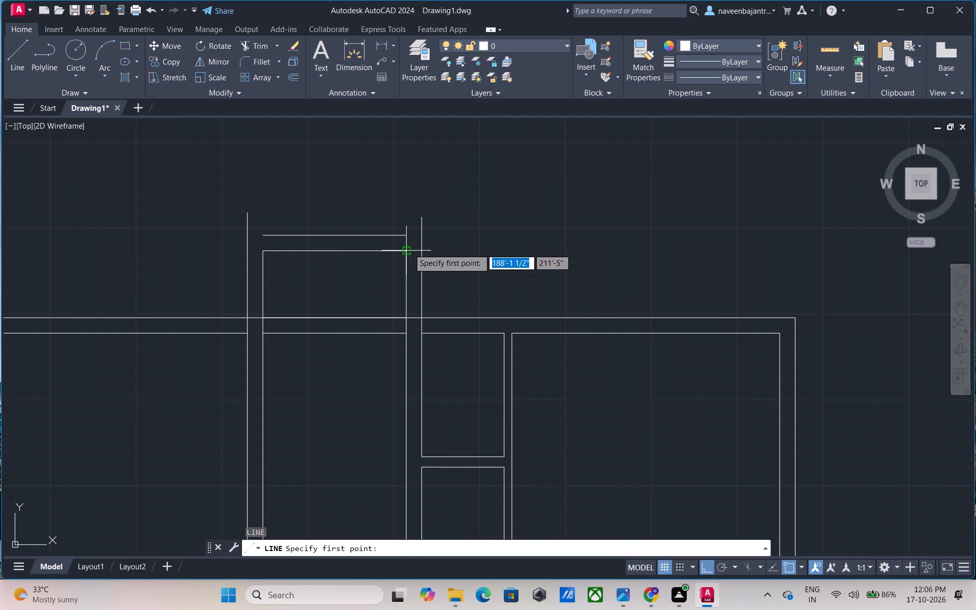
left_click(408, 237)
left_click(431, 235)
key("Escape")
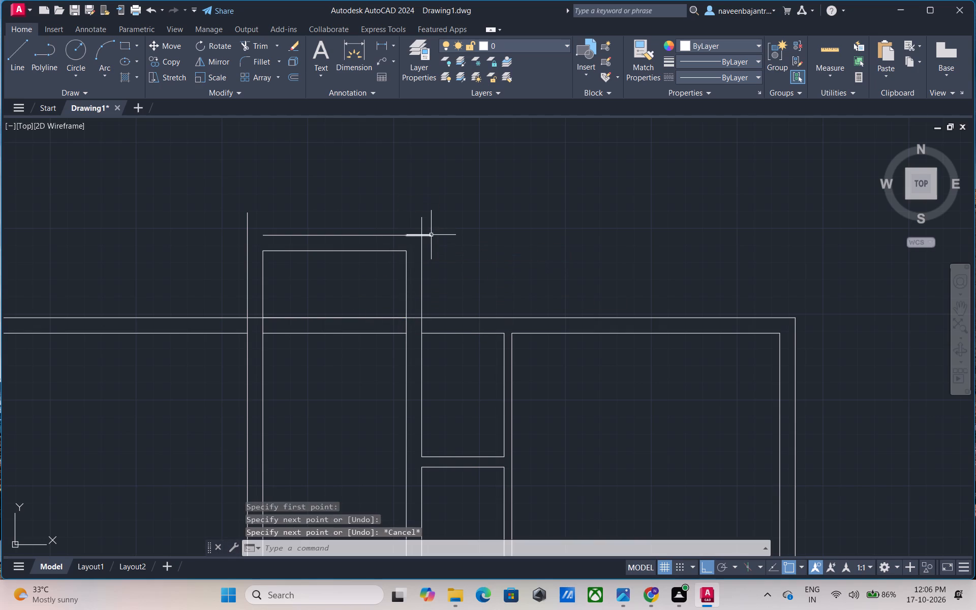
key("t")
key("Escape")
type("l")
key("space")
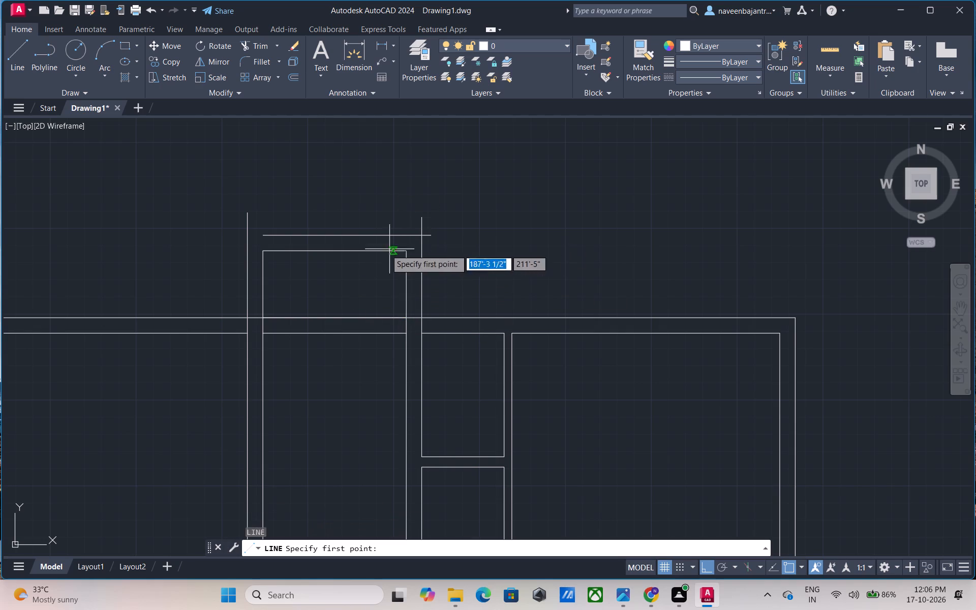
left_click(266, 235)
left_click(226, 233)
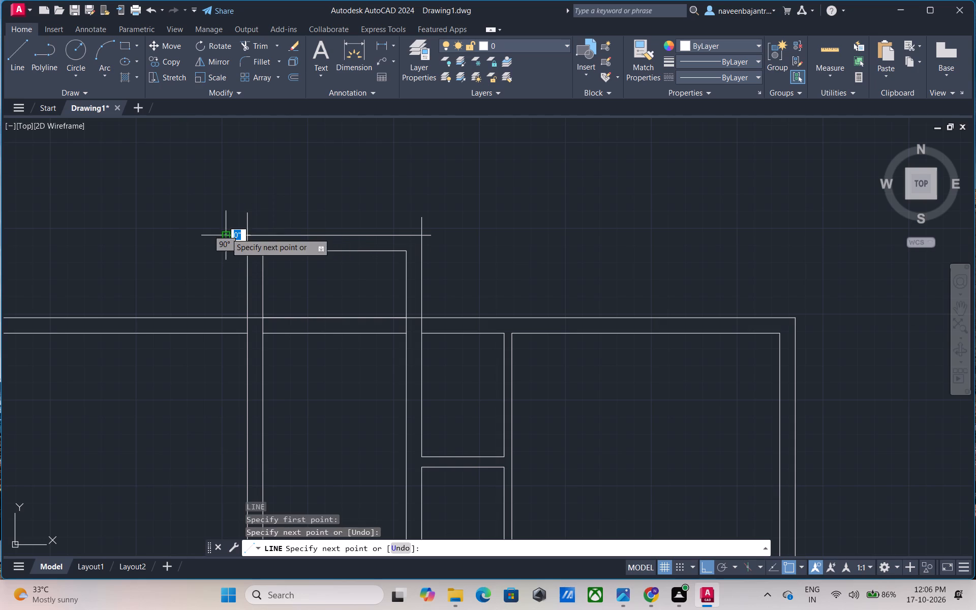
key("Escape")
Trim the overhanging horizontal and vertical line ends at the projection's two upper outer corners.
type("tr")
key("space")
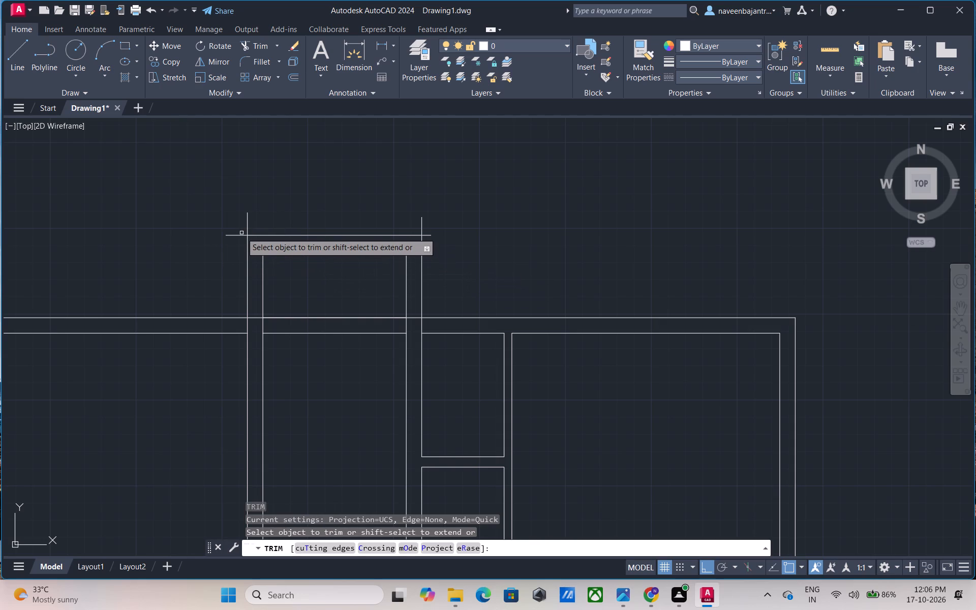
left_click(241, 234)
left_click(247, 225)
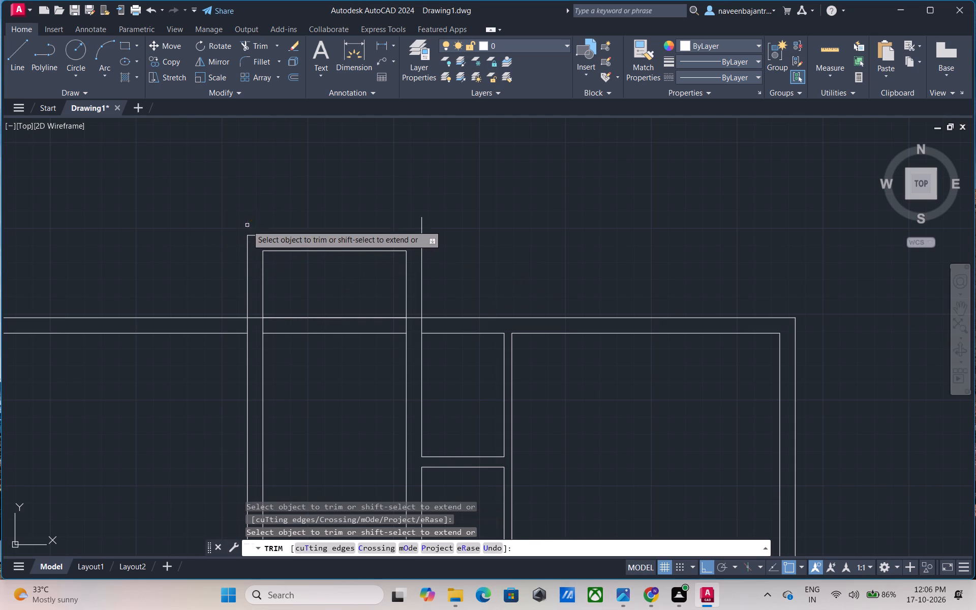
left_click(419, 225)
left_click(423, 225)
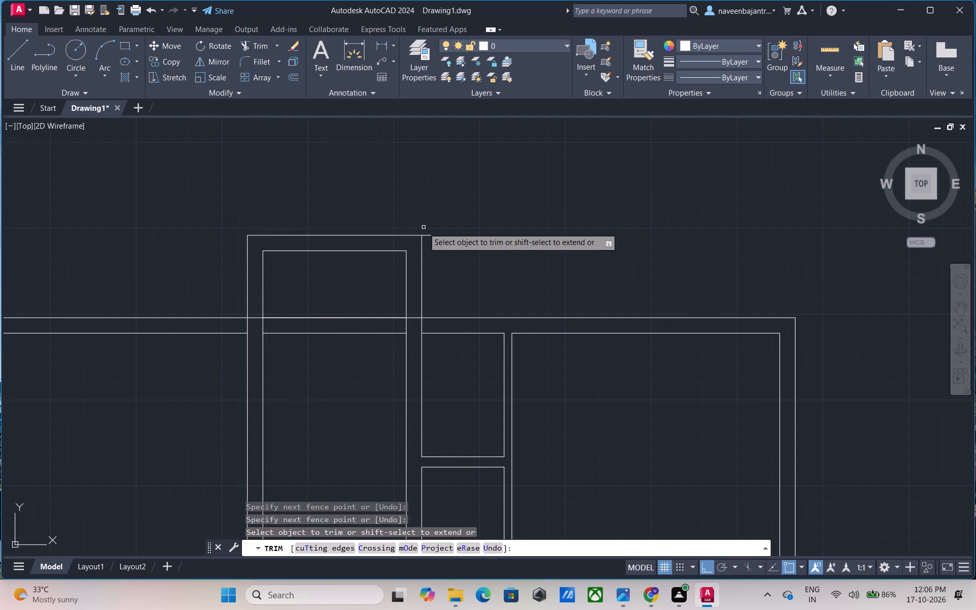
left_click(428, 234)
Trim the old top wall lines across the projection and the leftover segments at both side wall junctions to open it into the plan.
left_click(347, 334)
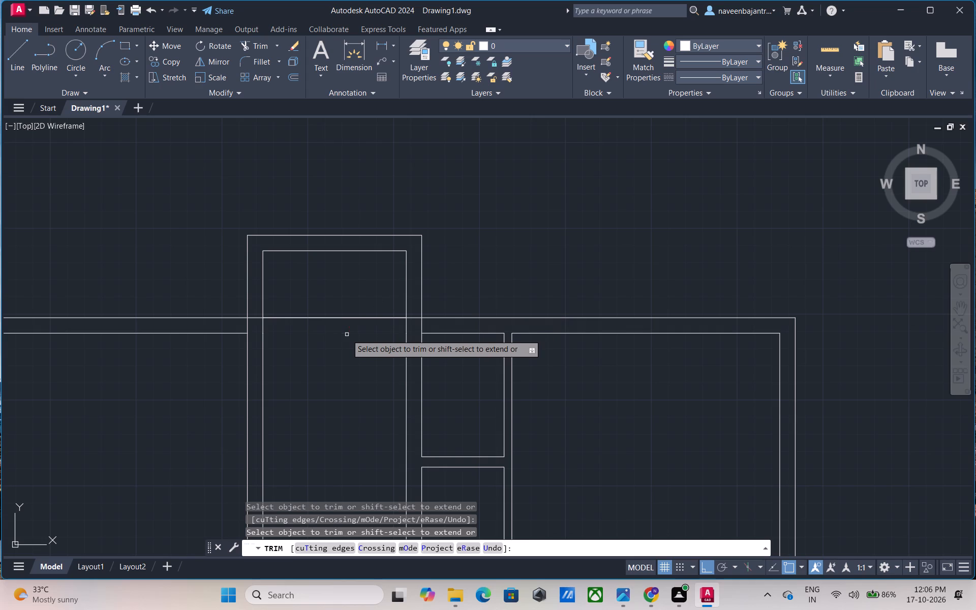
left_click(347, 316)
left_click(347, 324)
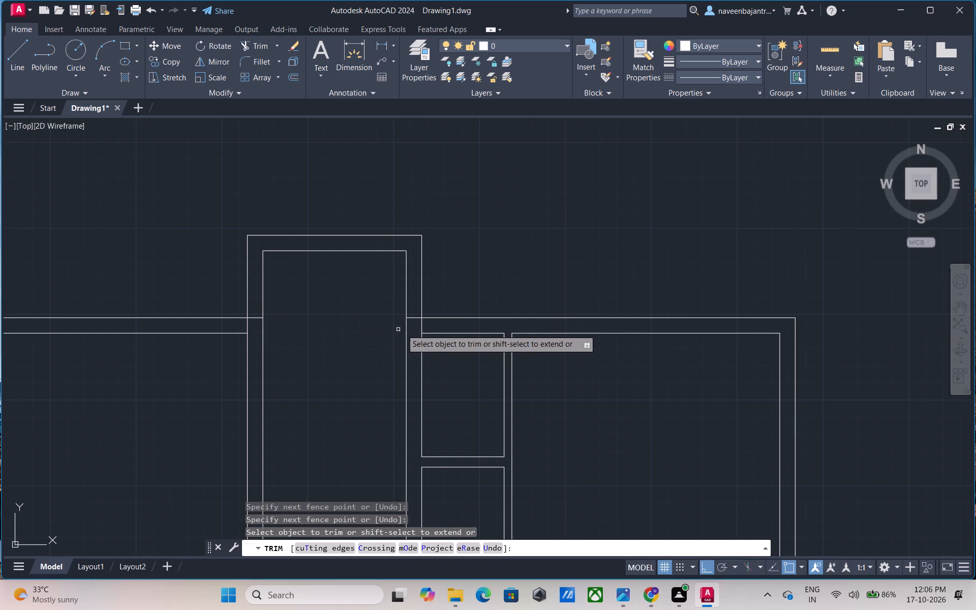
left_click(411, 319)
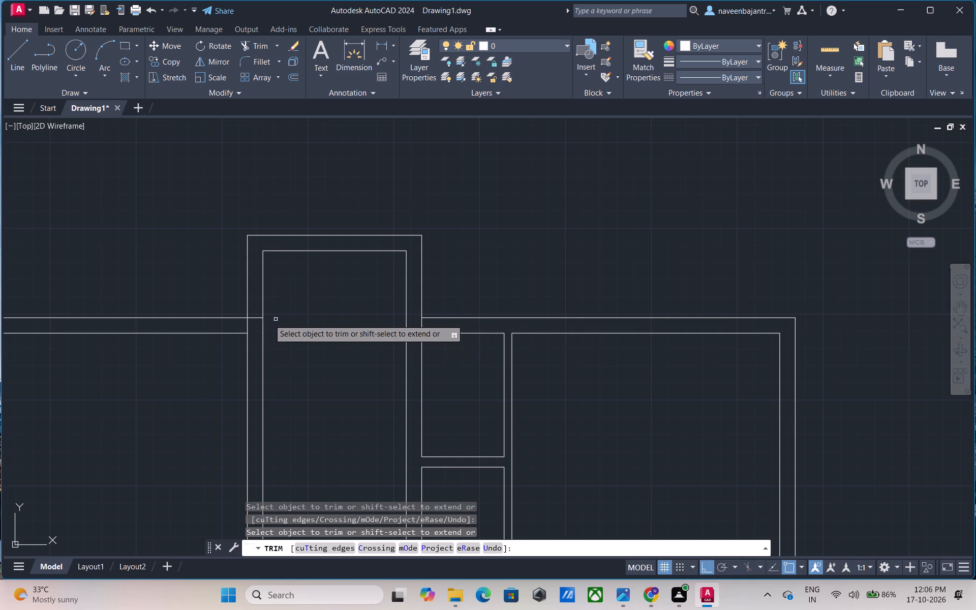
left_click(254, 318)
left_click(246, 328)
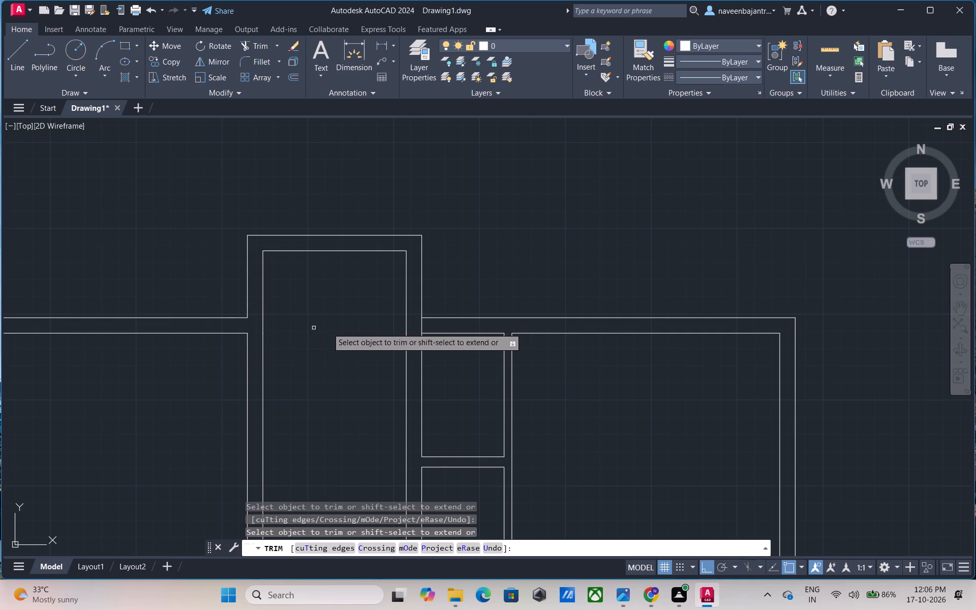
left_click(423, 329)
key("Escape")
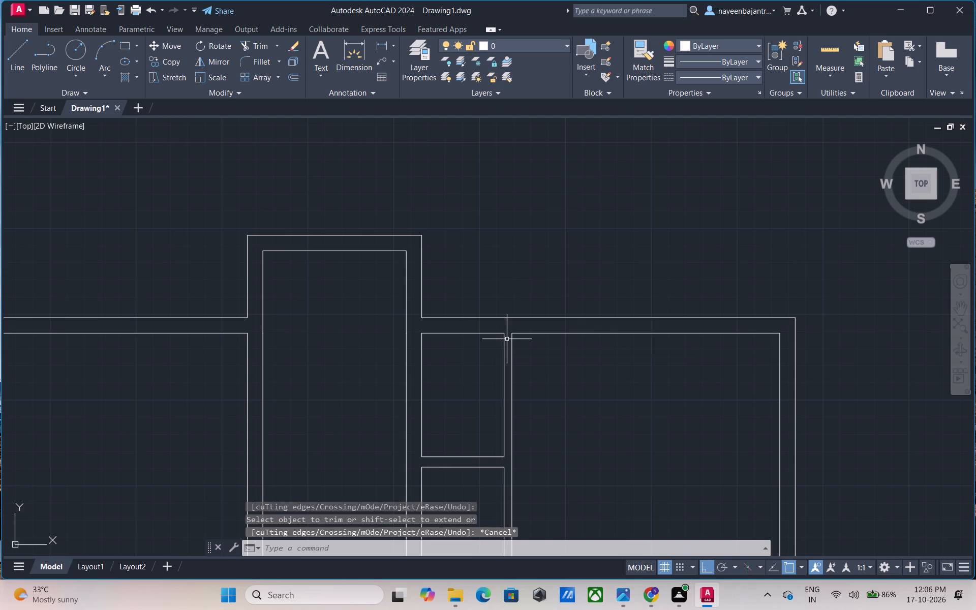
Open the Linetype Manager and bring up the list of linetypes available to load from acadiso.lin.
scroll(507, 339, "down", 1)
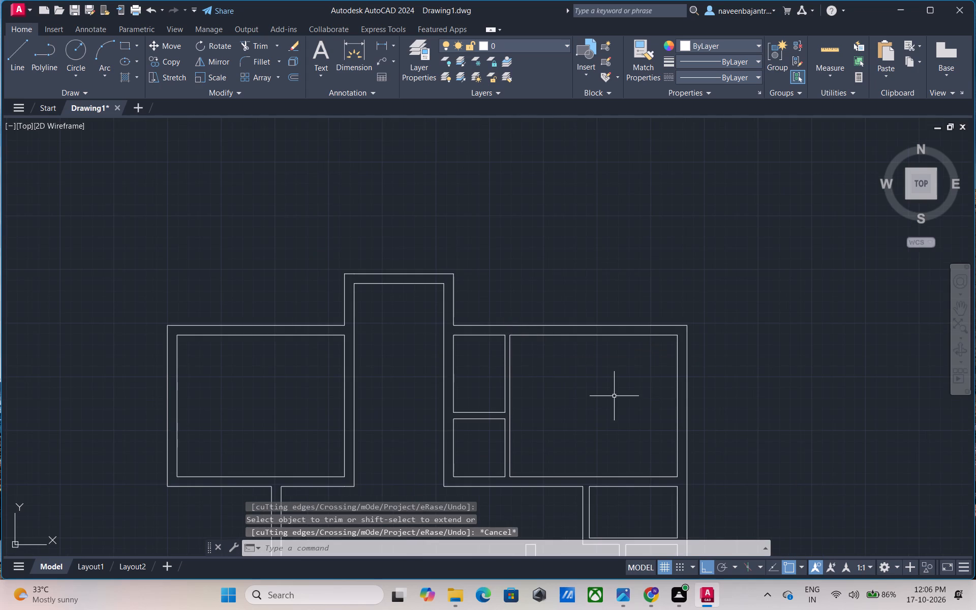
middle_click_drag(612, 392, 607, 311)
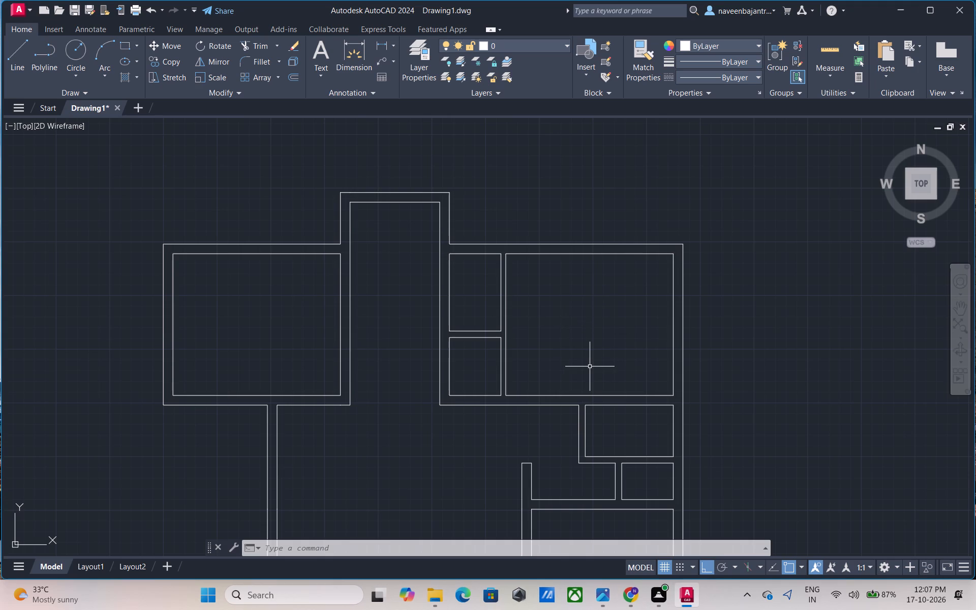
key("Escape")
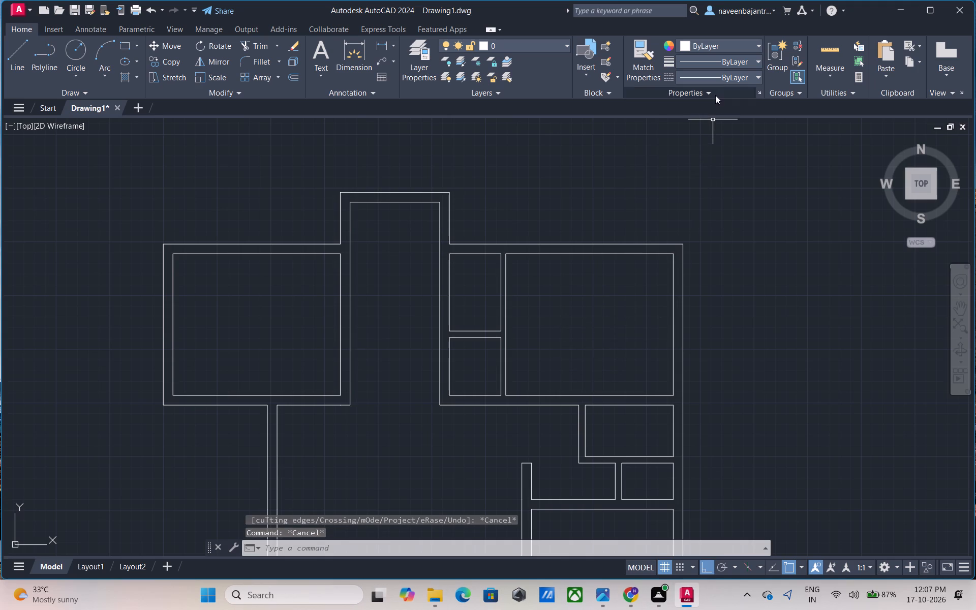
left_click(720, 79)
left_click(713, 134)
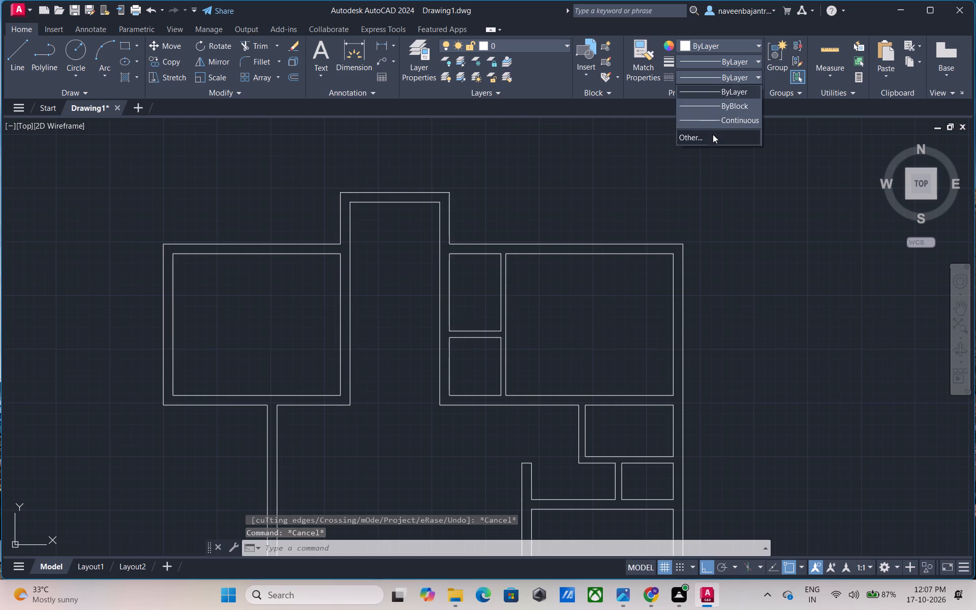
left_click(581, 191)
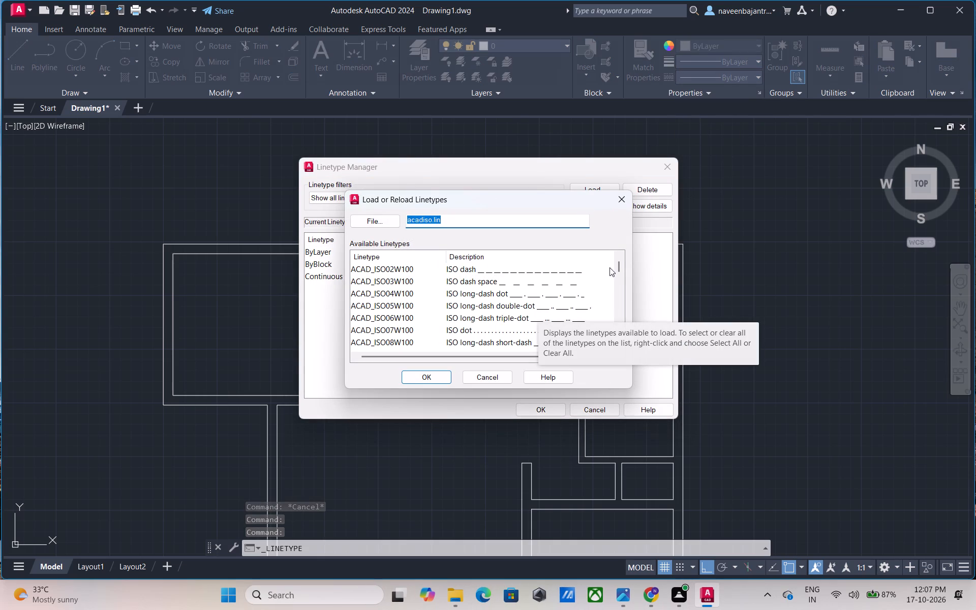
Look through the available linetypes in acadiso.lin and compare their patterns for one to load.
scroll(608, 272, "down", 1)
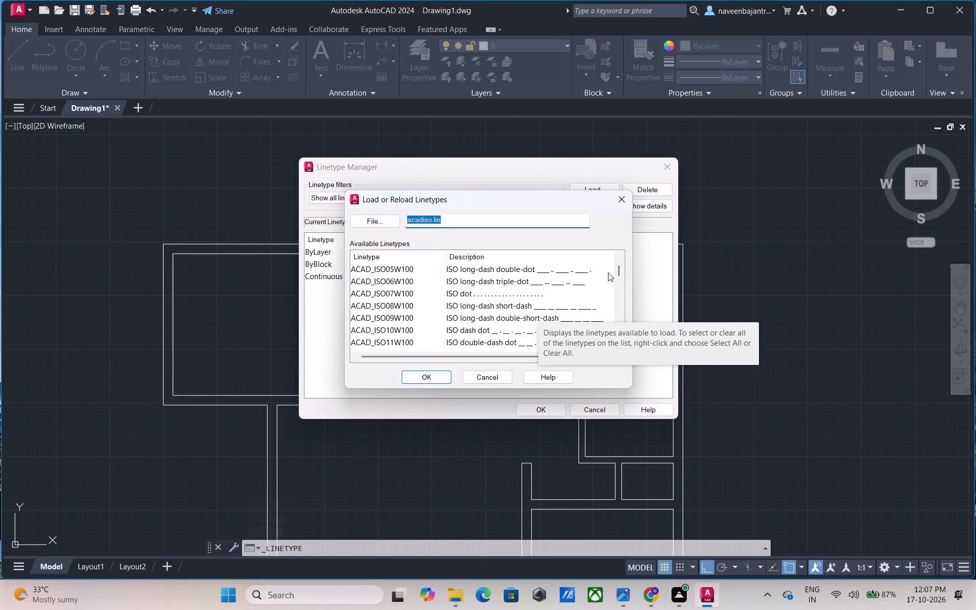
scroll(608, 272, "down", 1)
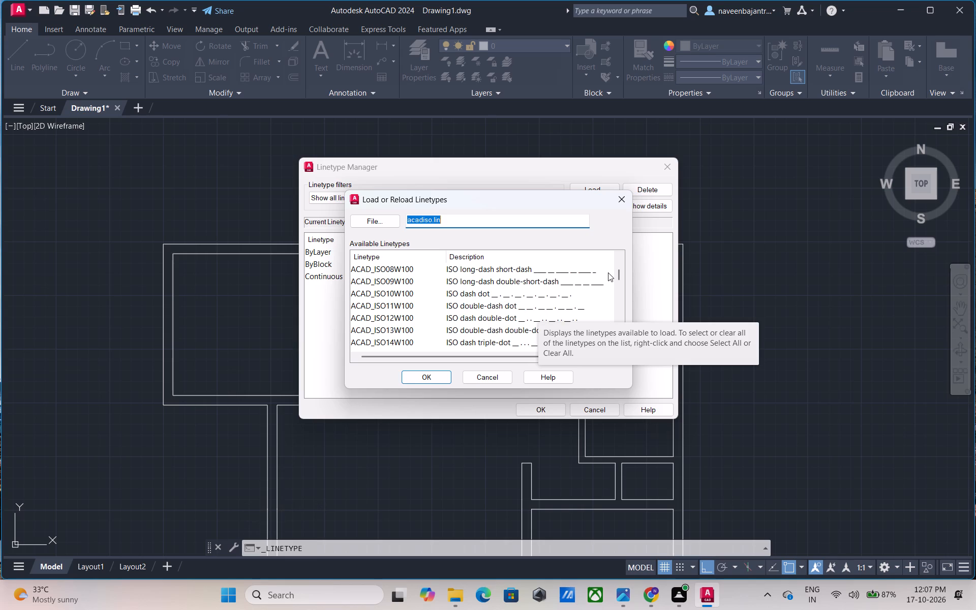
scroll(608, 272, "down", 1)
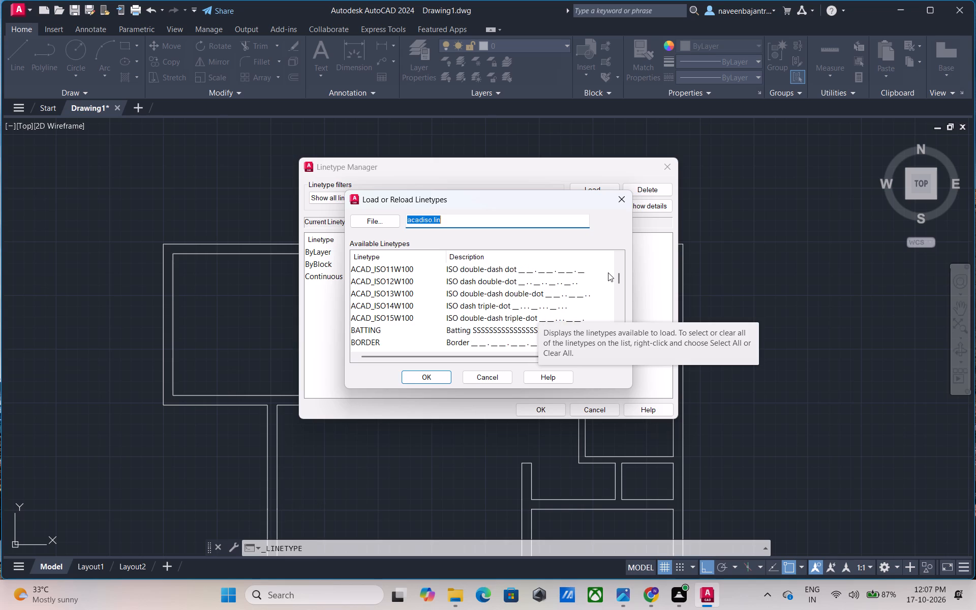
scroll(608, 272, "down", 1)
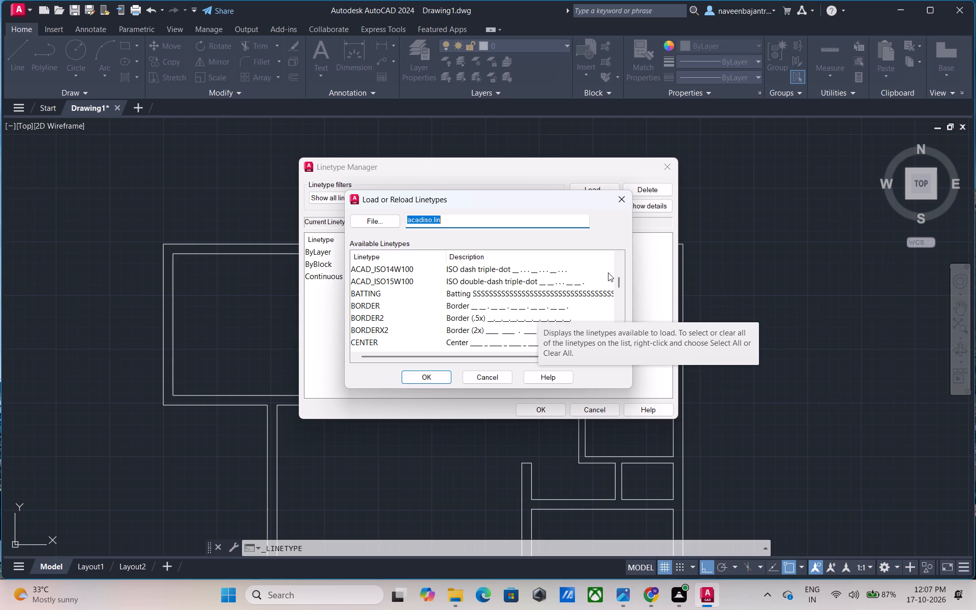
scroll(608, 272, "down", 1)
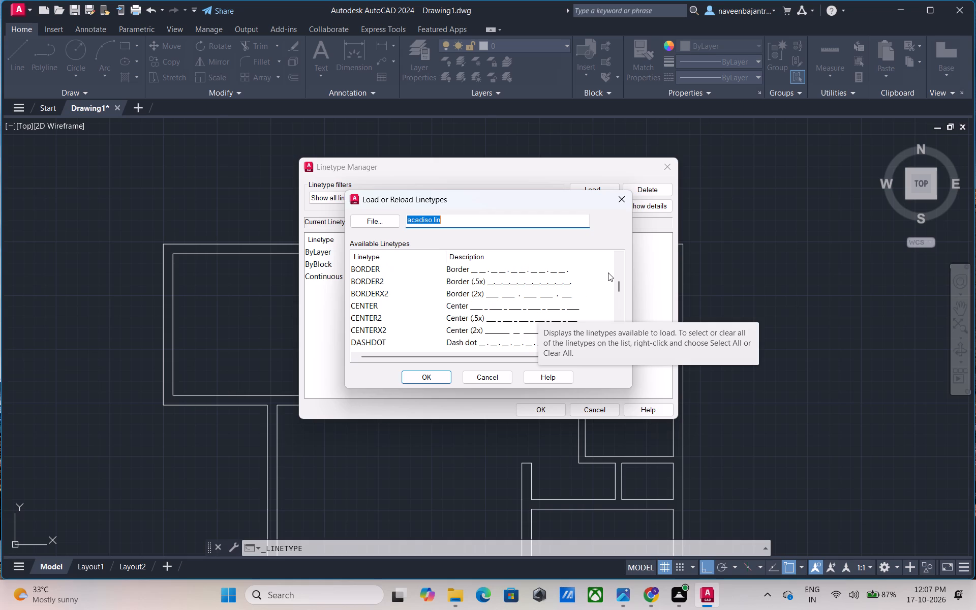
scroll(608, 272, "down", 2)
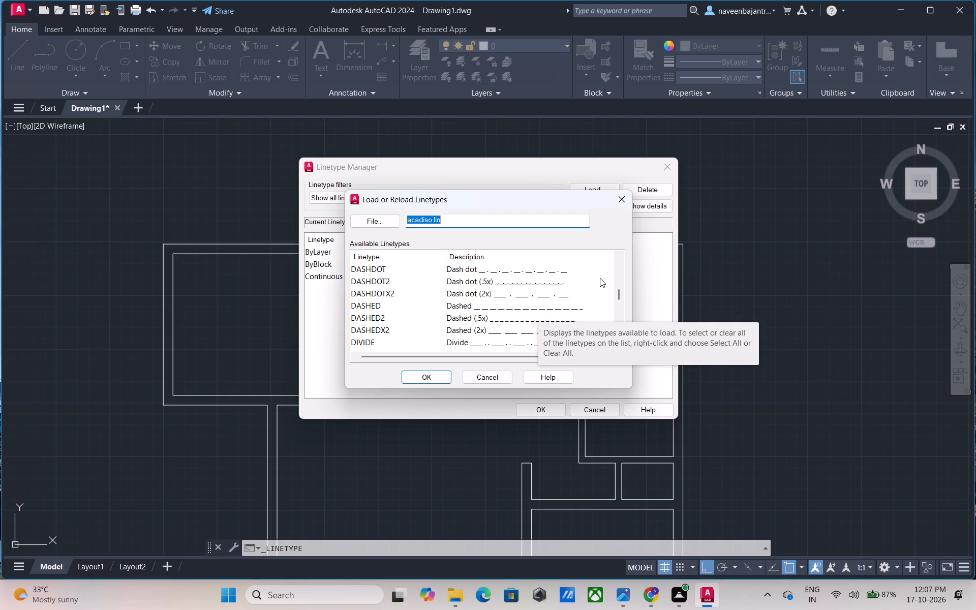
scroll(600, 278, "down", 1)
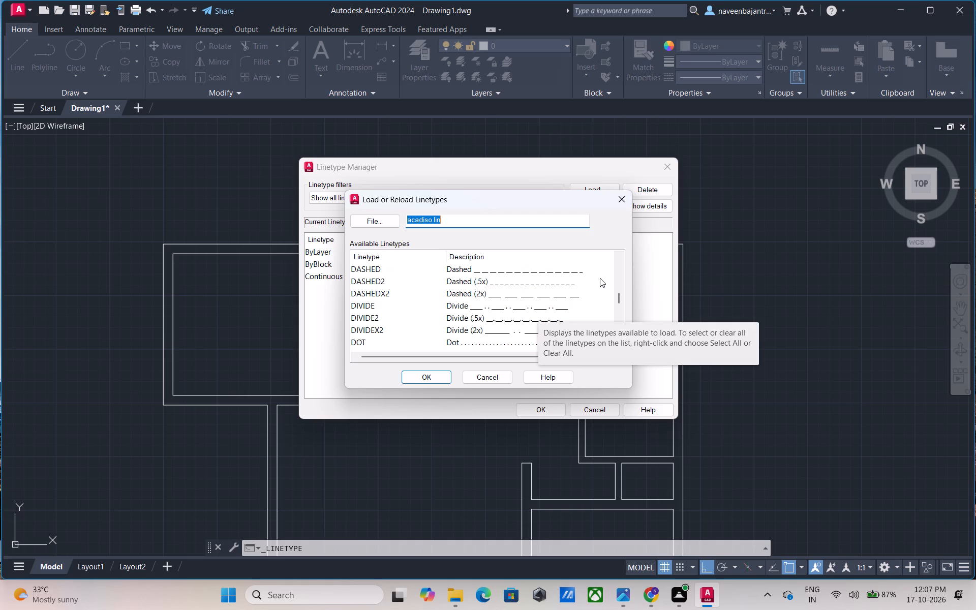
scroll(600, 278, "down", 1)
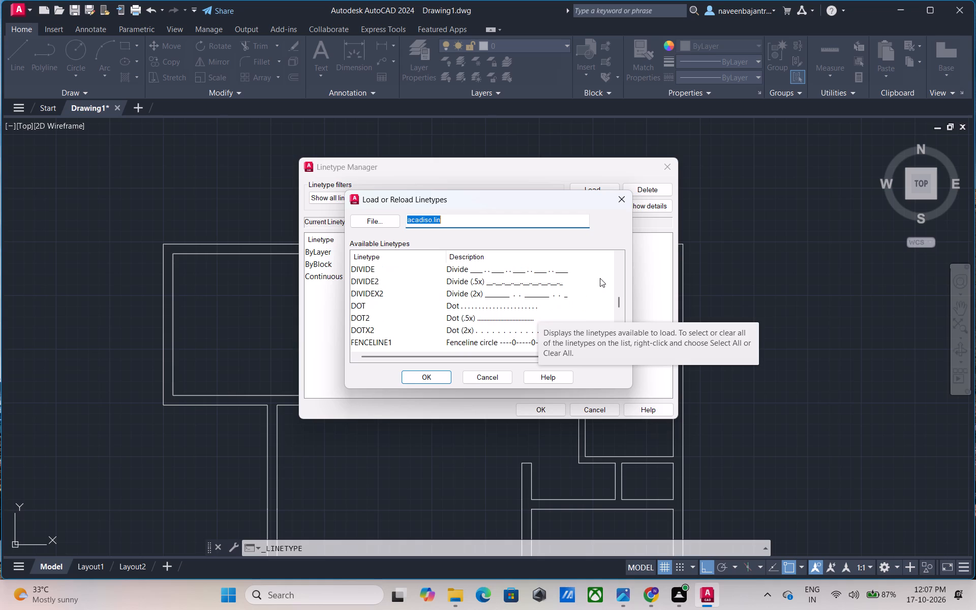
scroll(600, 278, "down", 1)
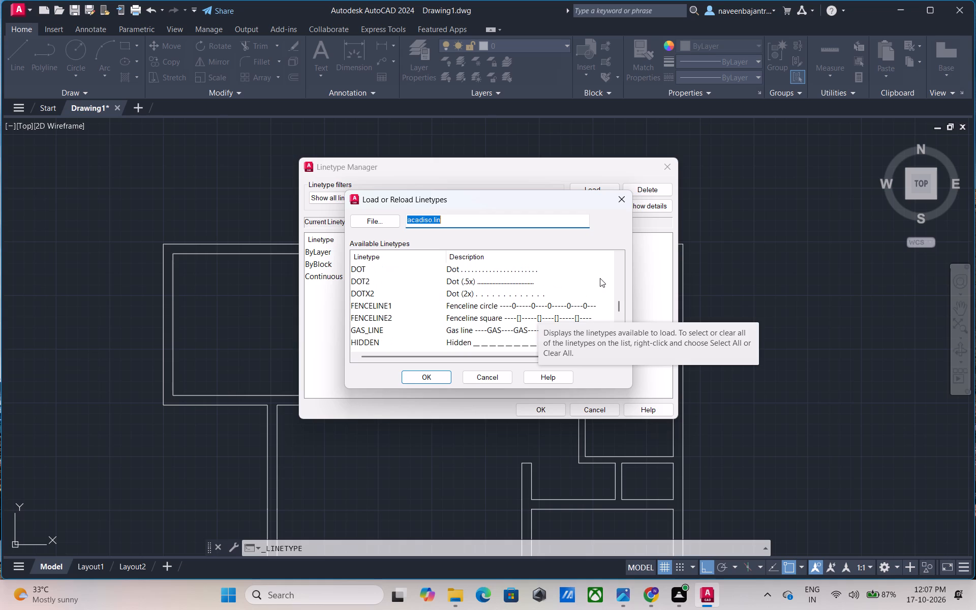
scroll(600, 278, "down", 1)
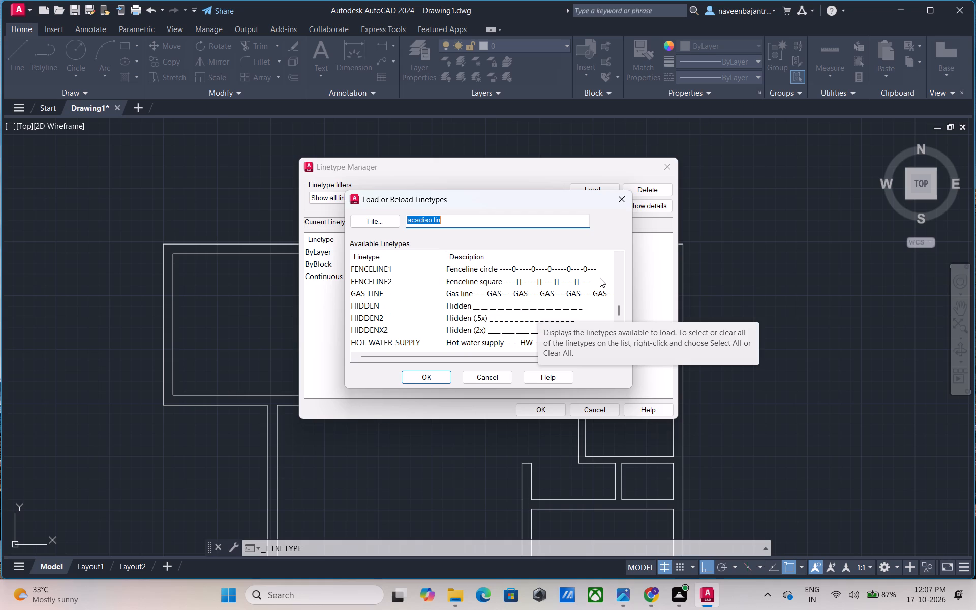
scroll(600, 278, "down", 1)
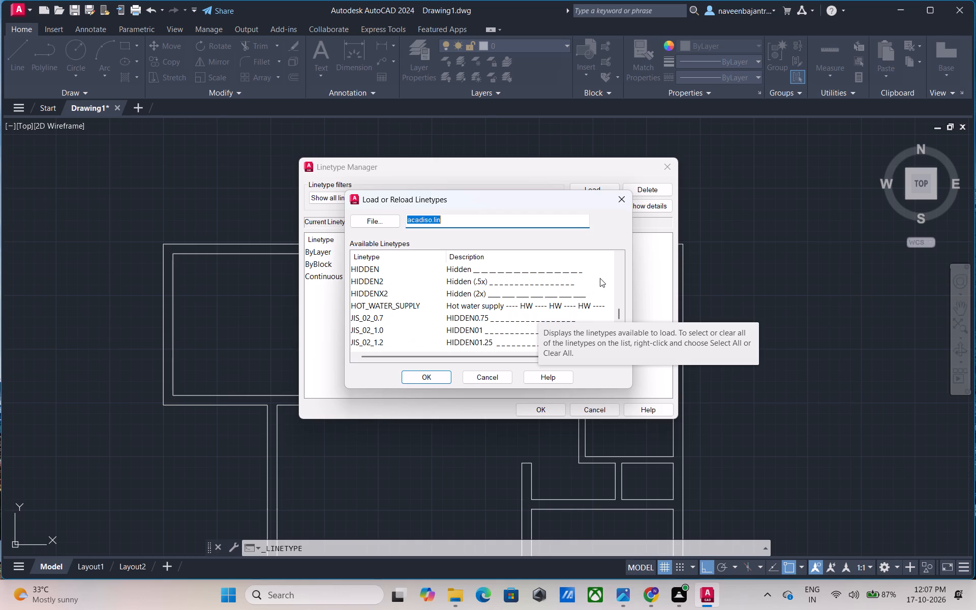
scroll(600, 278, "down", 1)
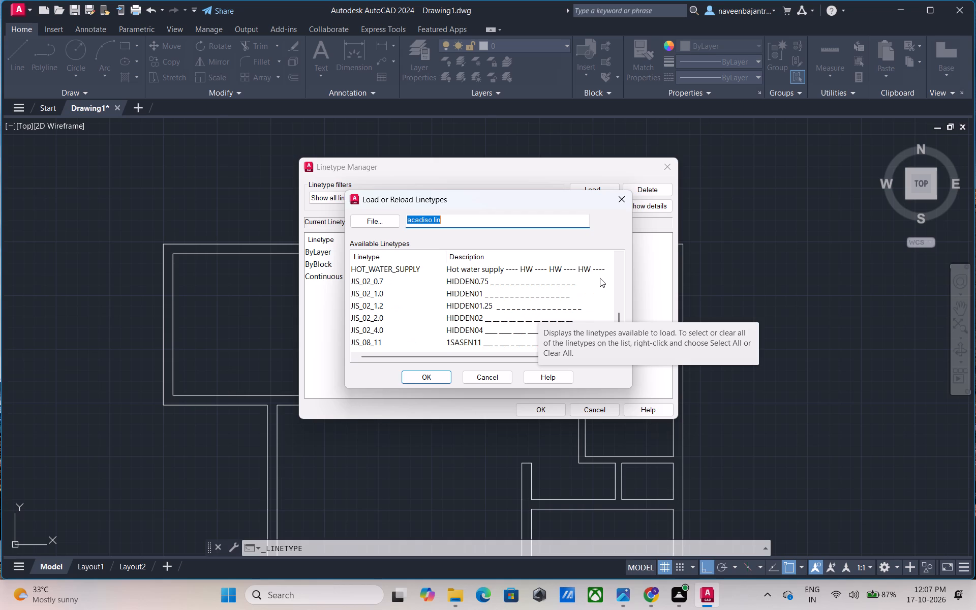
scroll(600, 278, "down", 1)
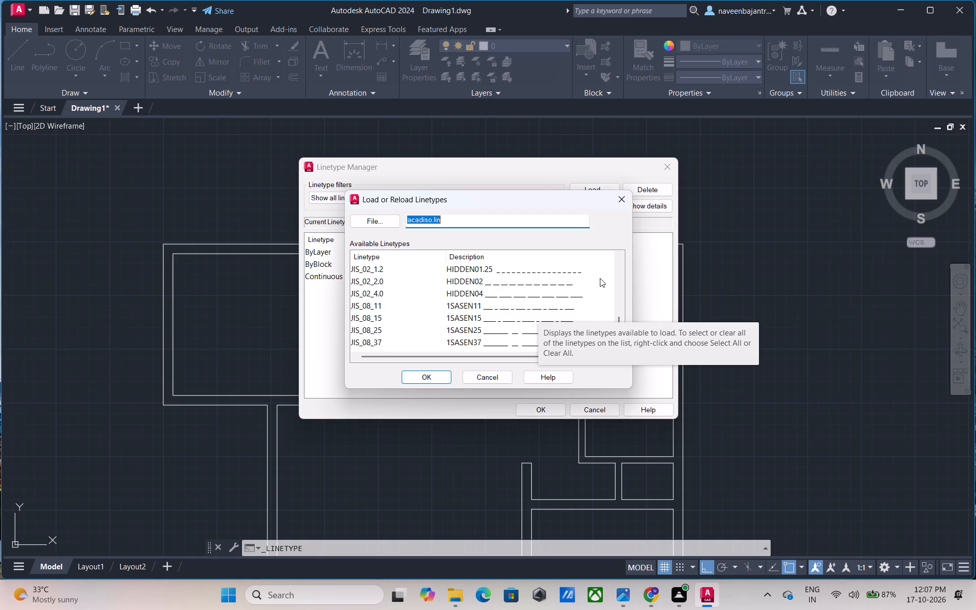
scroll(600, 278, "down", 1)
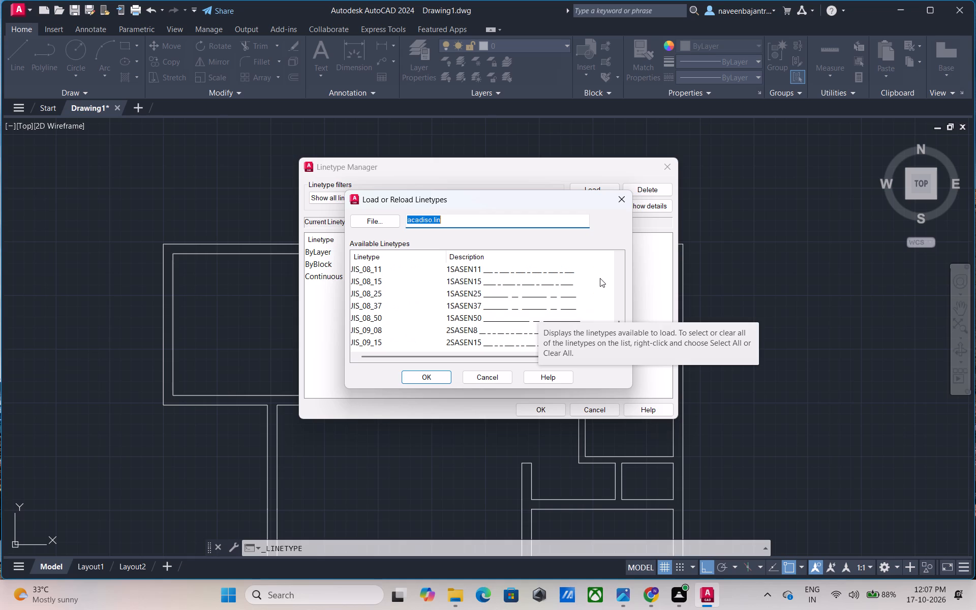
scroll(600, 278, "down", 1)
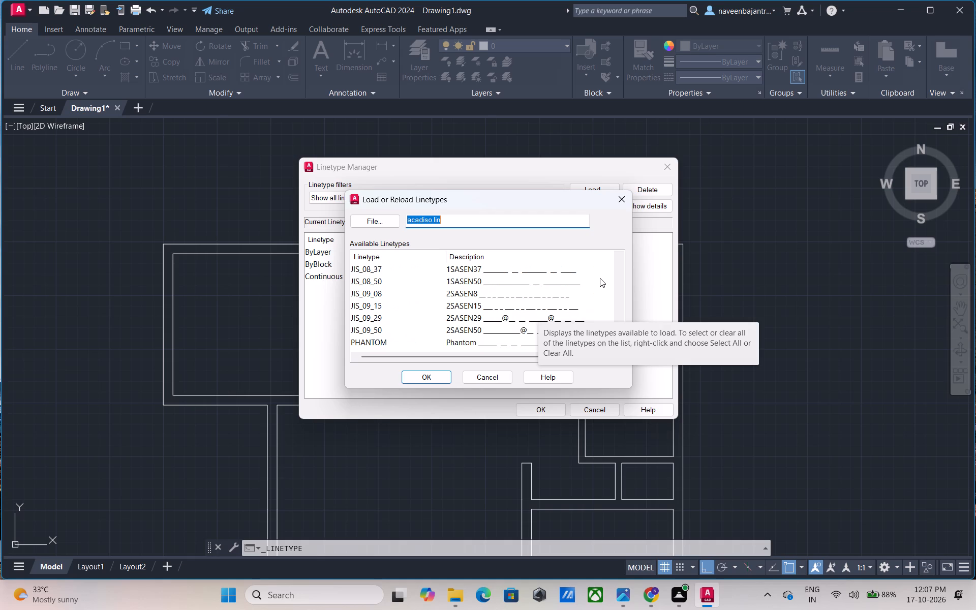
scroll(600, 278, "down", 1)
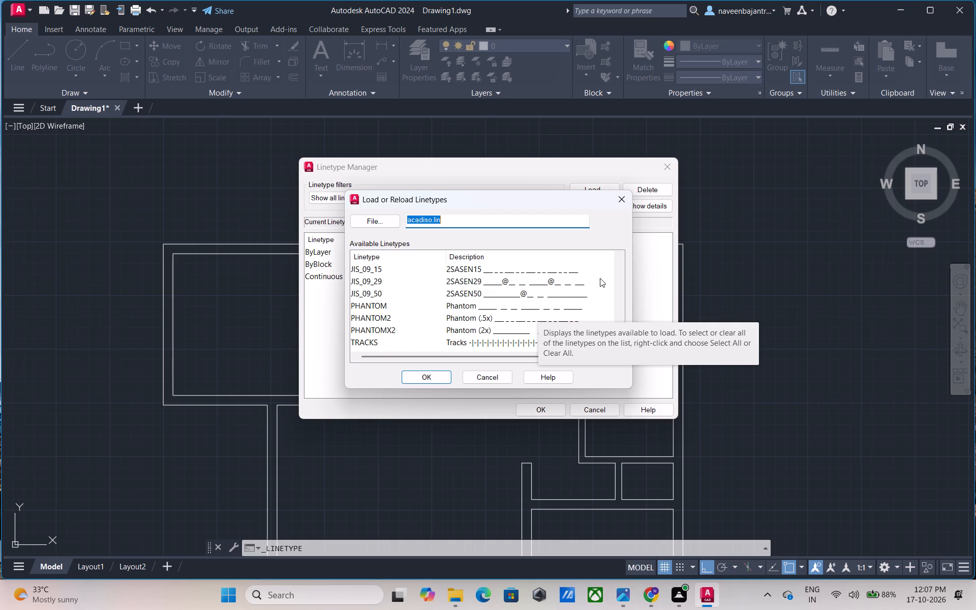
scroll(600, 278, "down", 2)
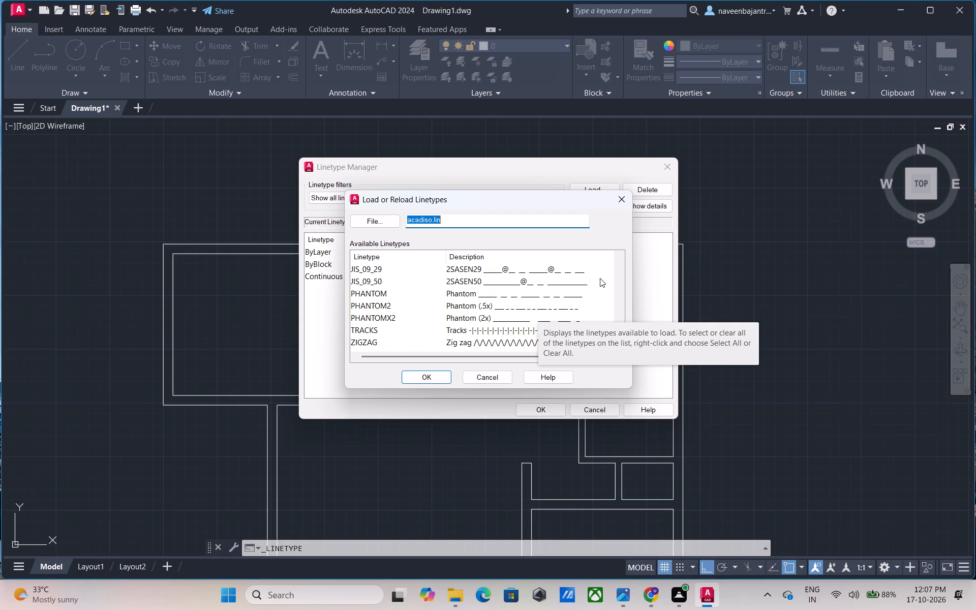
scroll(600, 278, "down", 2)
scroll(600, 278, "up", 1)
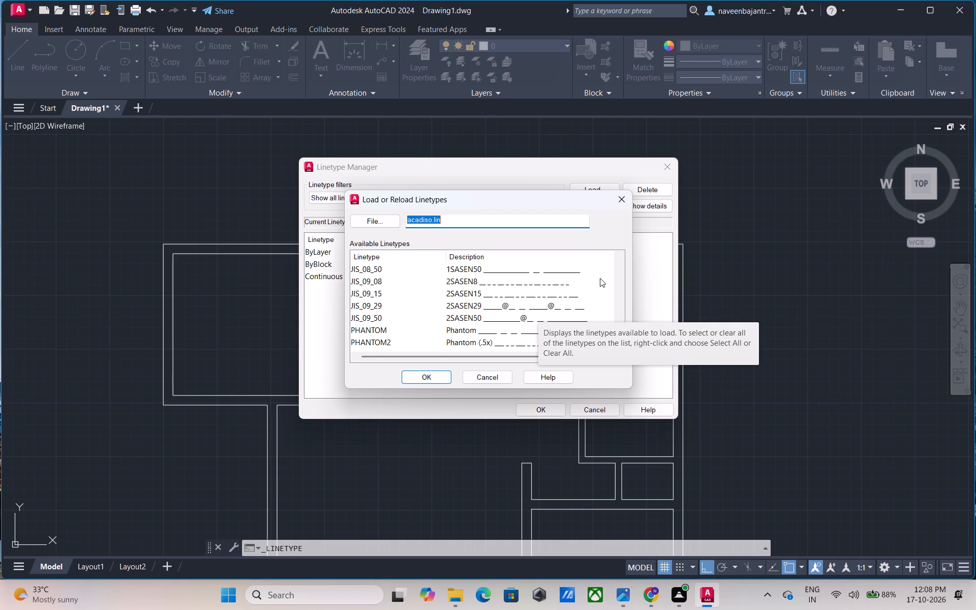
scroll(600, 278, "up", 1)
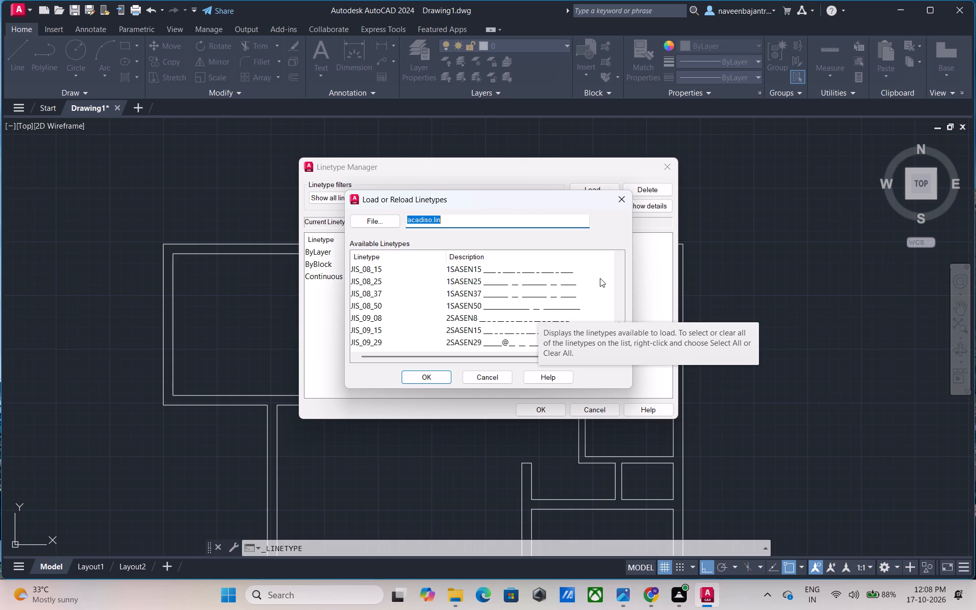
scroll(600, 278, "up", 1)
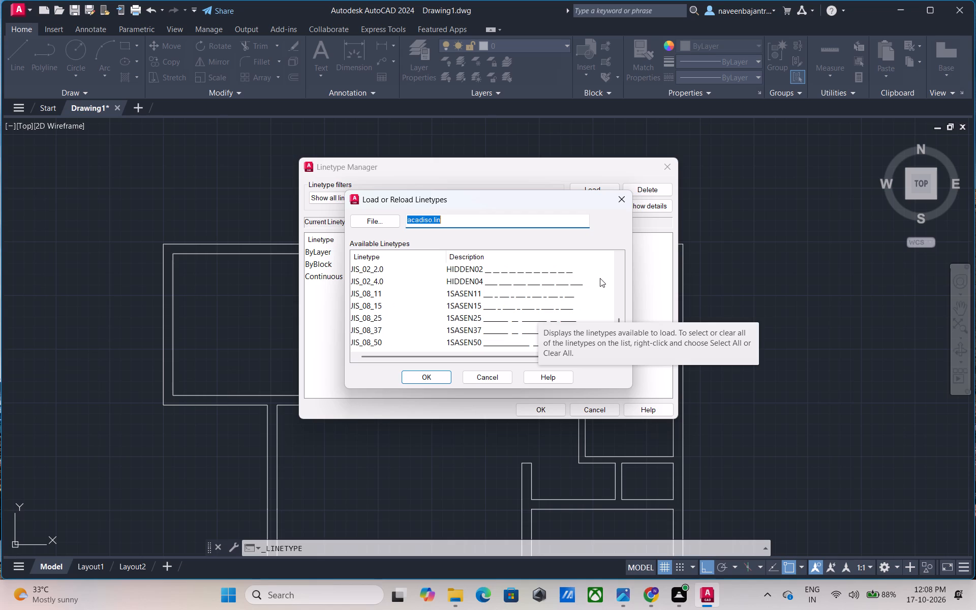
scroll(600, 278, "up", 1)
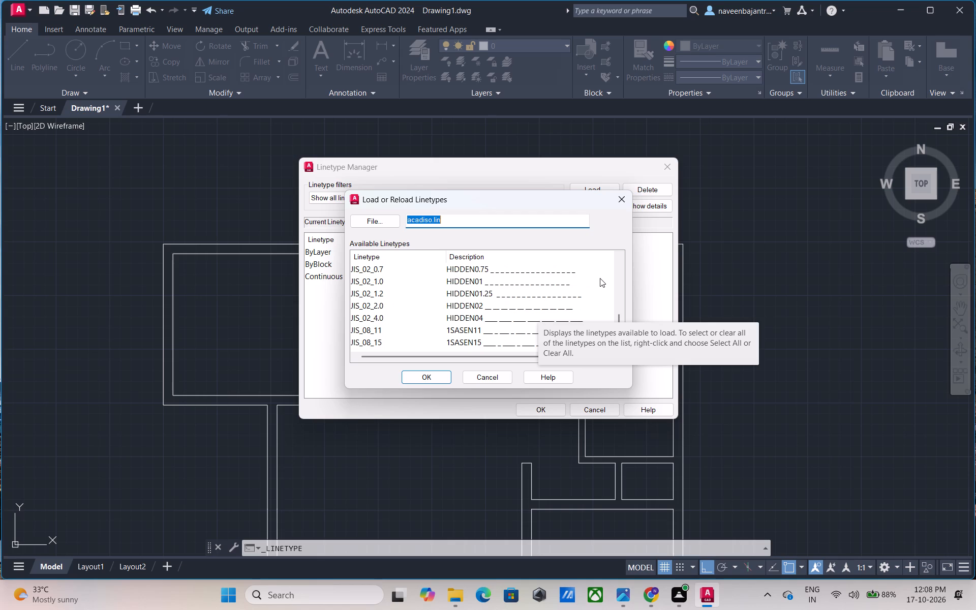
scroll(600, 278, "up", 1)
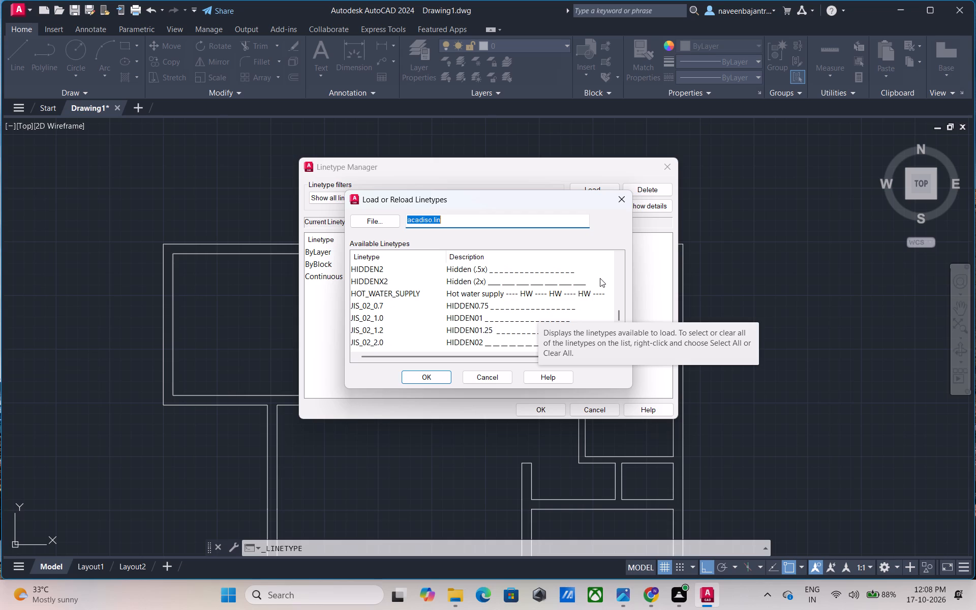
scroll(600, 278, "up", 1)
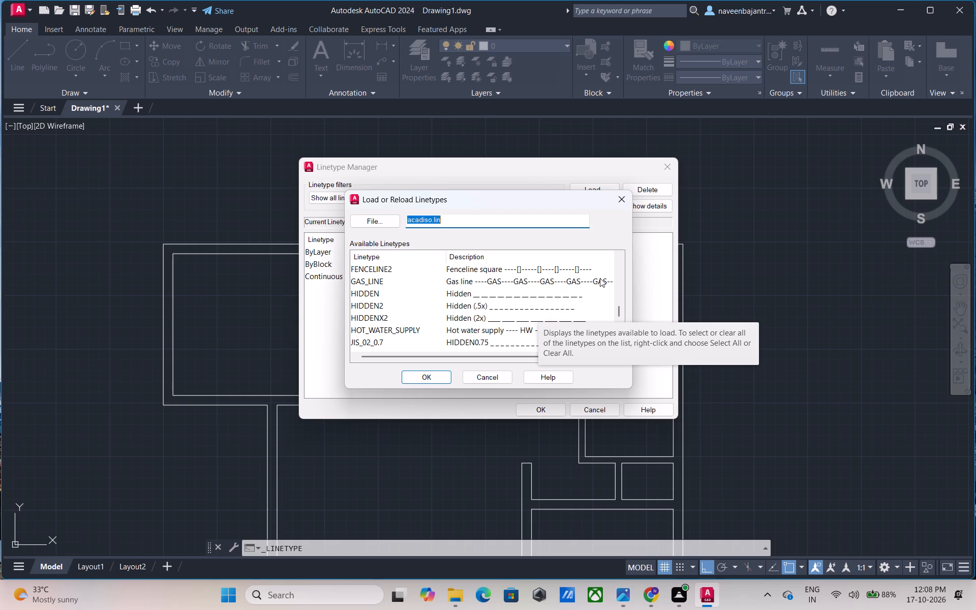
scroll(600, 278, "up", 1)
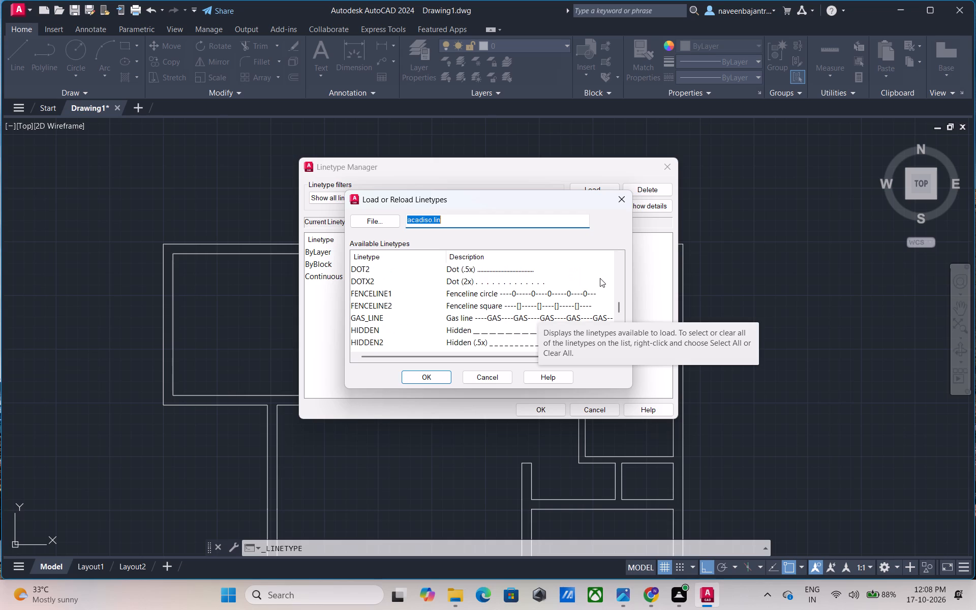
scroll(600, 278, "up", 2)
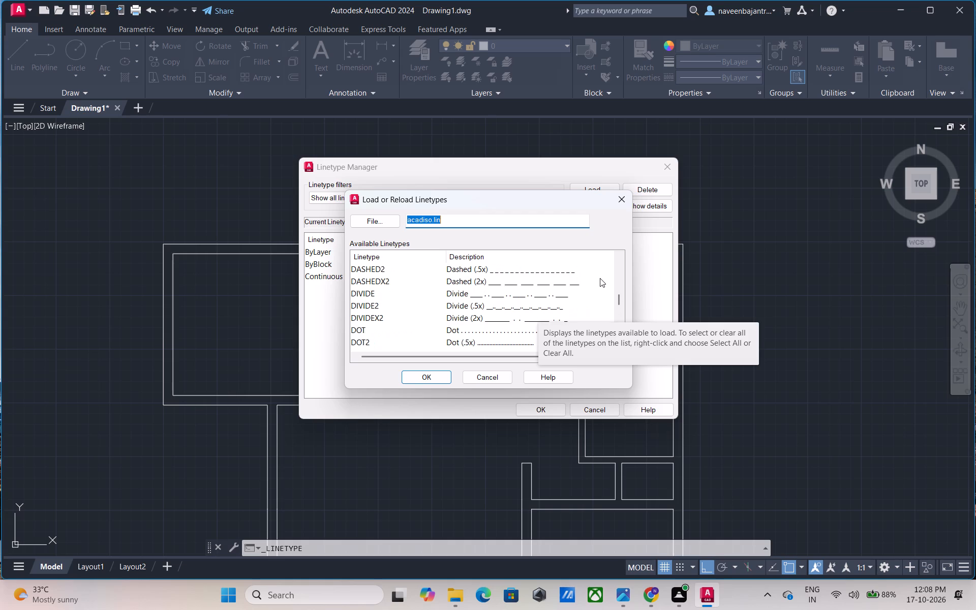
scroll(600, 278, "up", 1)
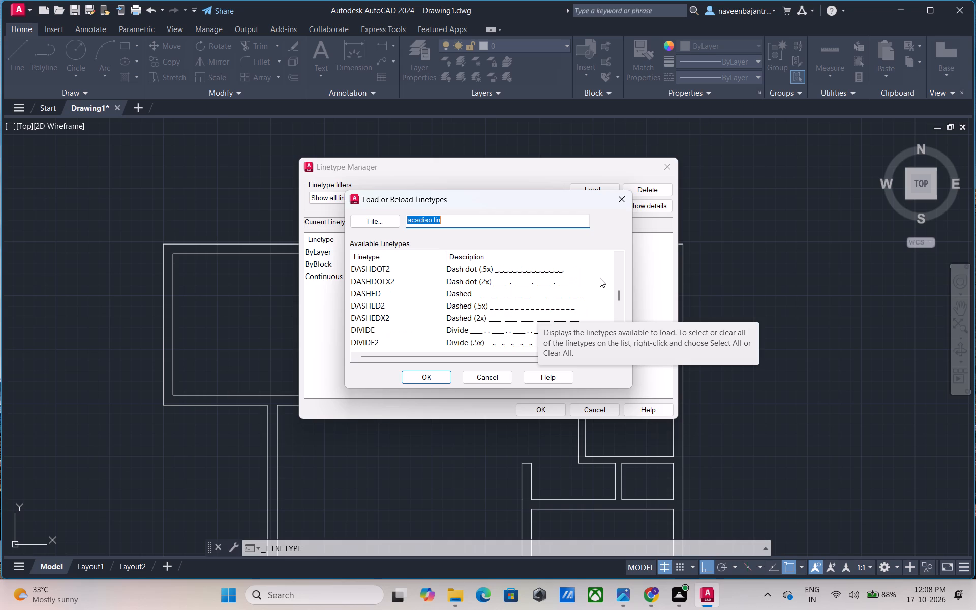
scroll(600, 278, "up", 1)
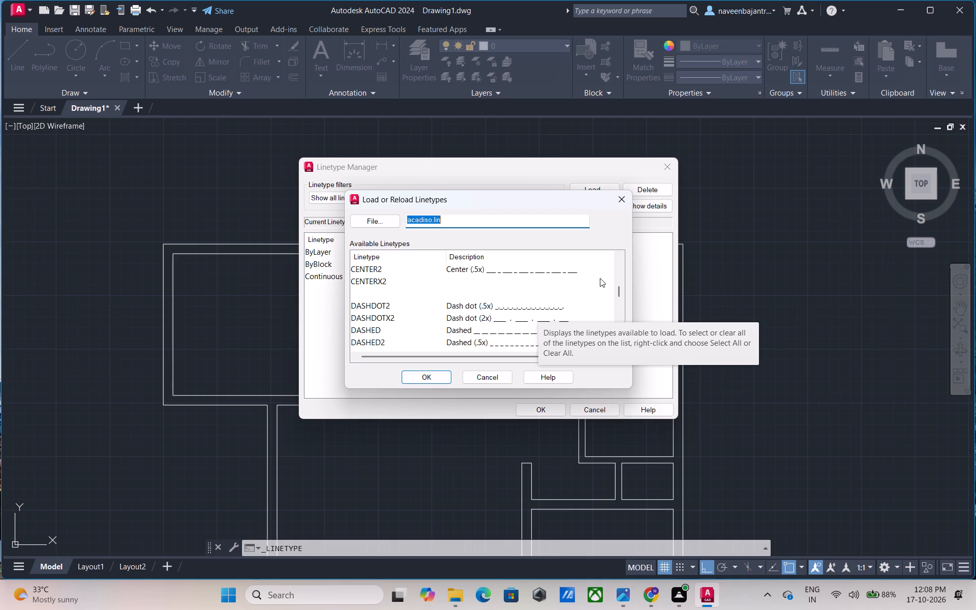
scroll(600, 278, "up", 1)
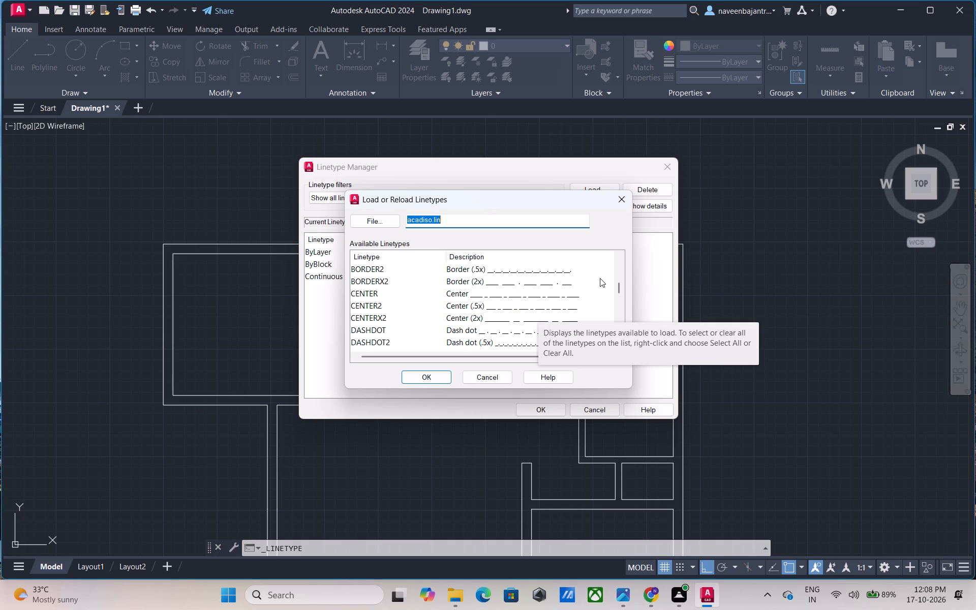
scroll(600, 278, "up", 1)
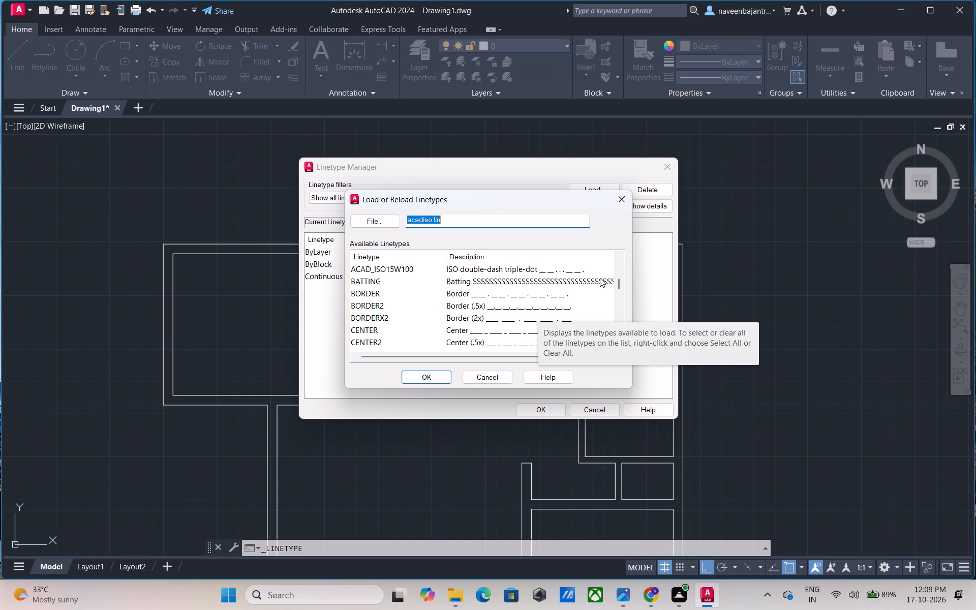
Examine the available acadiso.lin linetypes and their patterns, from the ISO dash types through to ZIGZAG.
scroll(600, 278, "up", 1)
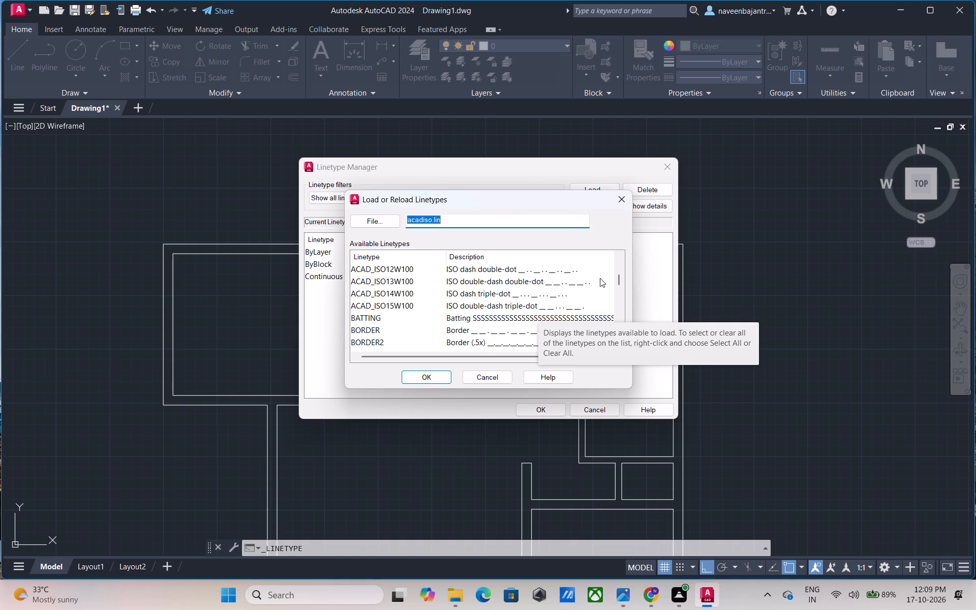
scroll(600, 278, "up", 1)
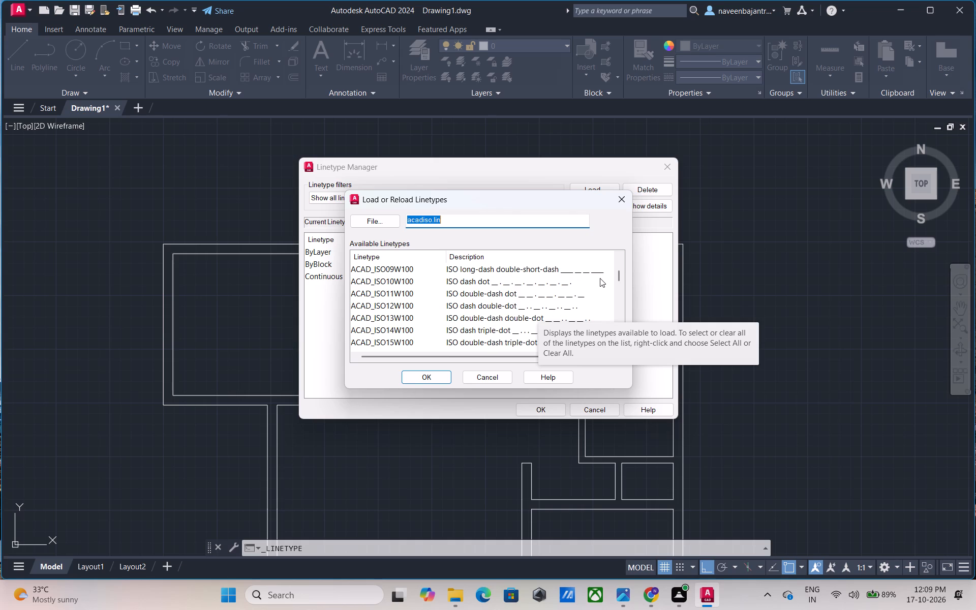
scroll(600, 278, "up", 5)
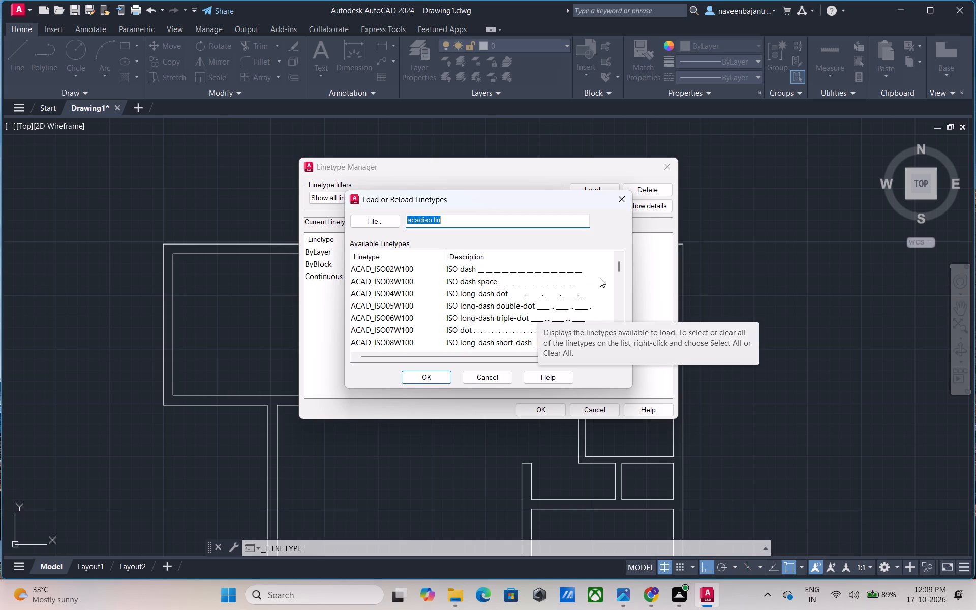
scroll(600, 278, "down", 1)
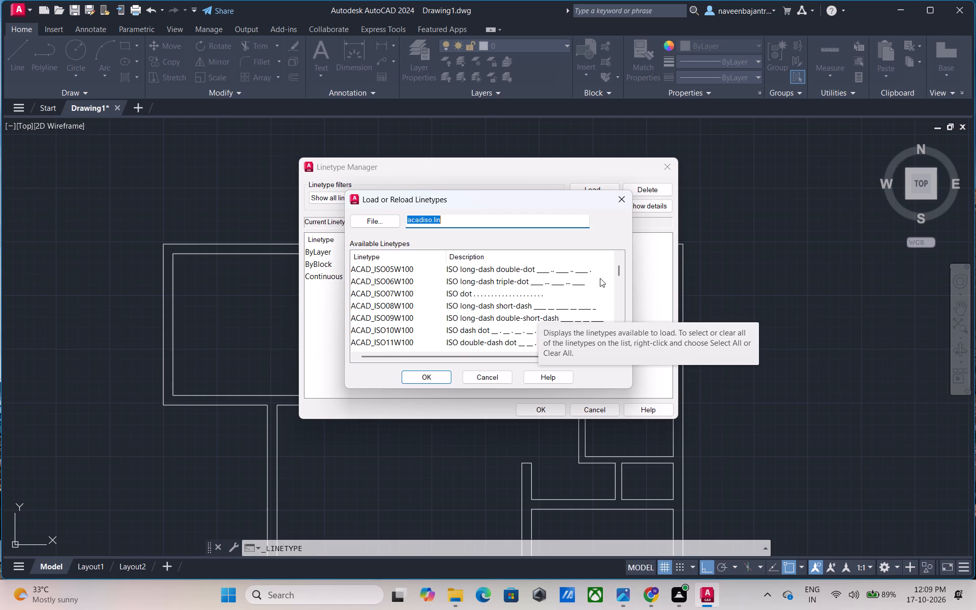
scroll(600, 278, "down", 1)
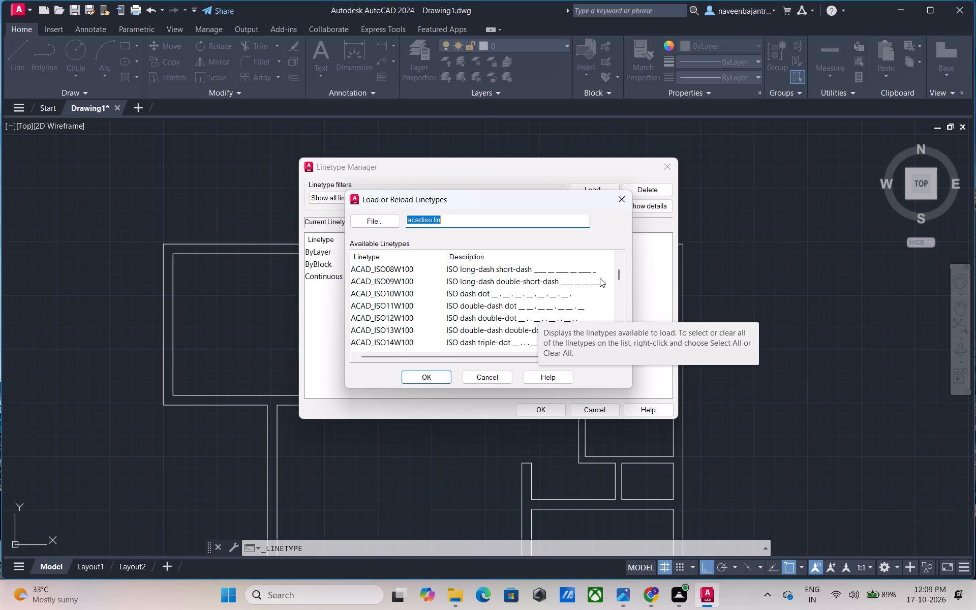
scroll(600, 278, "down", 1)
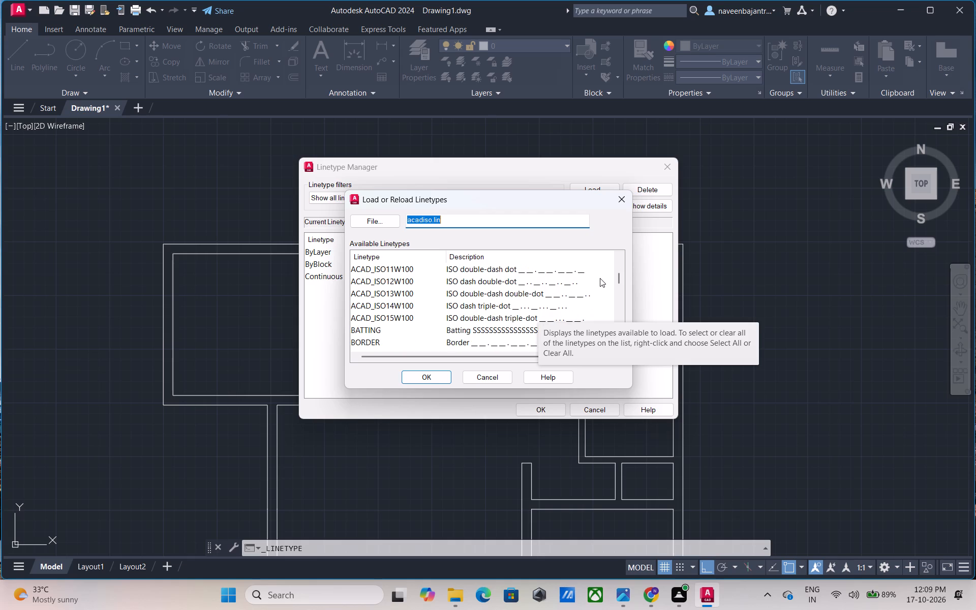
scroll(600, 278, "down", 1)
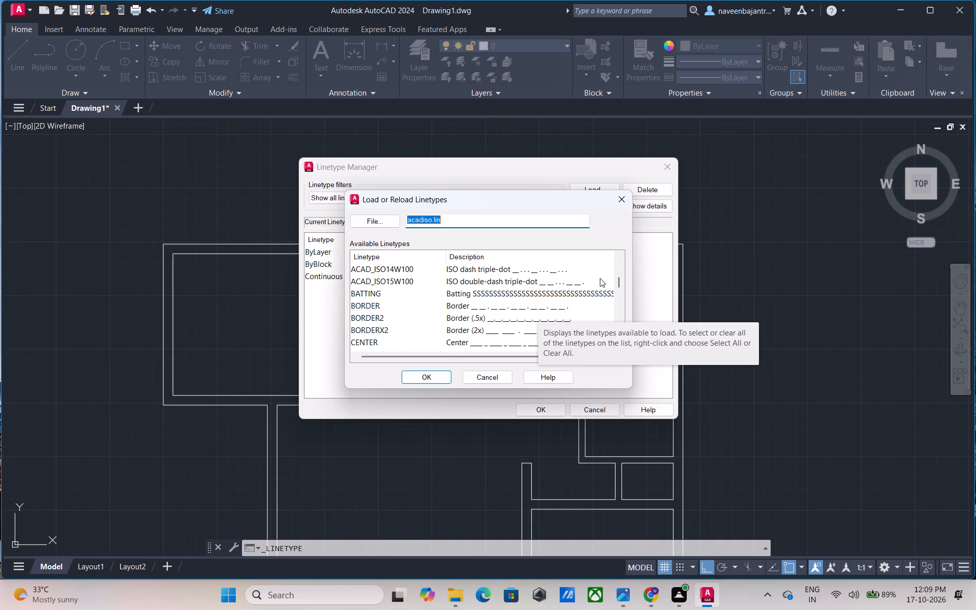
scroll(600, 278, "down", 1)
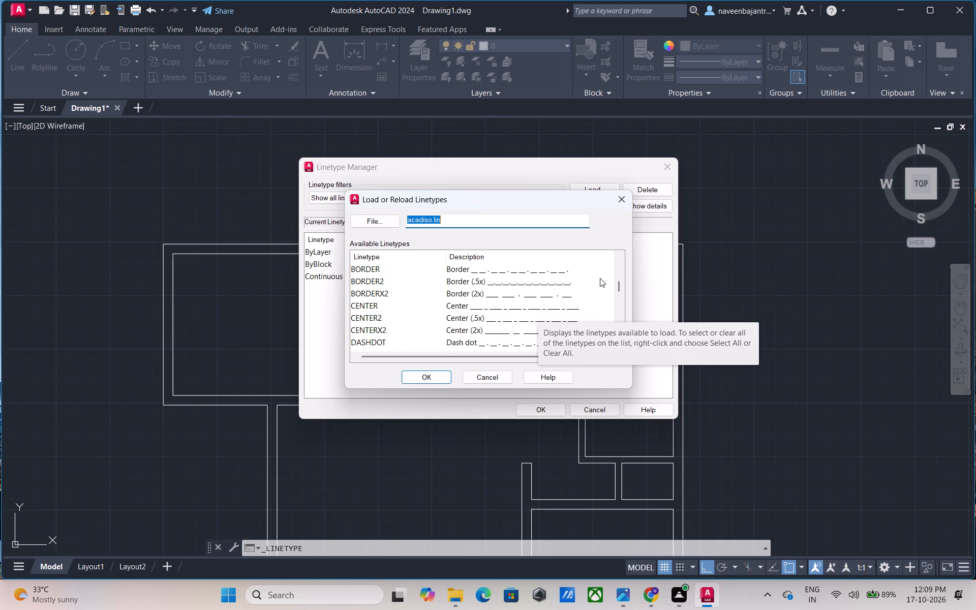
scroll(600, 278, "down", 1)
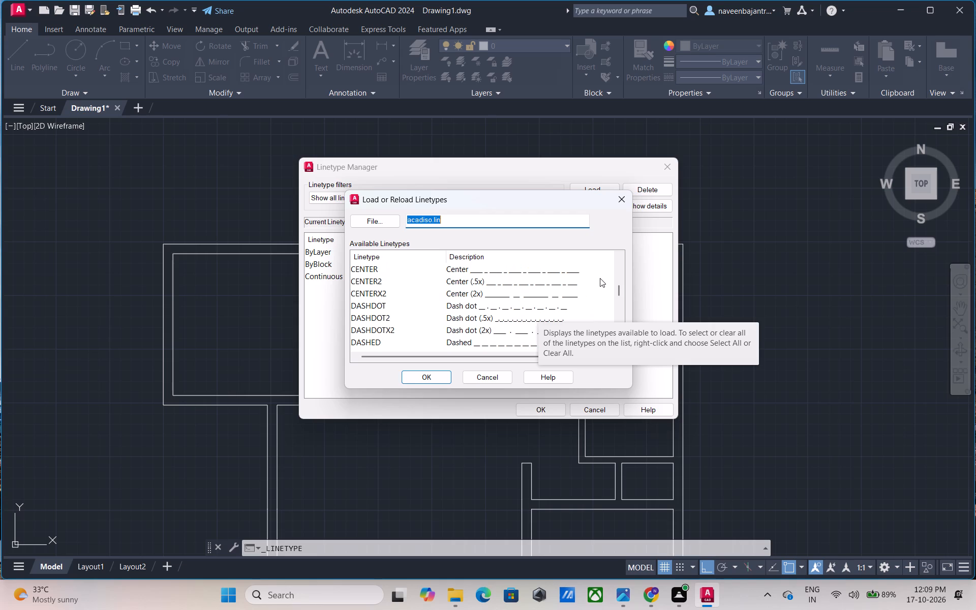
scroll(600, 278, "down", 1)
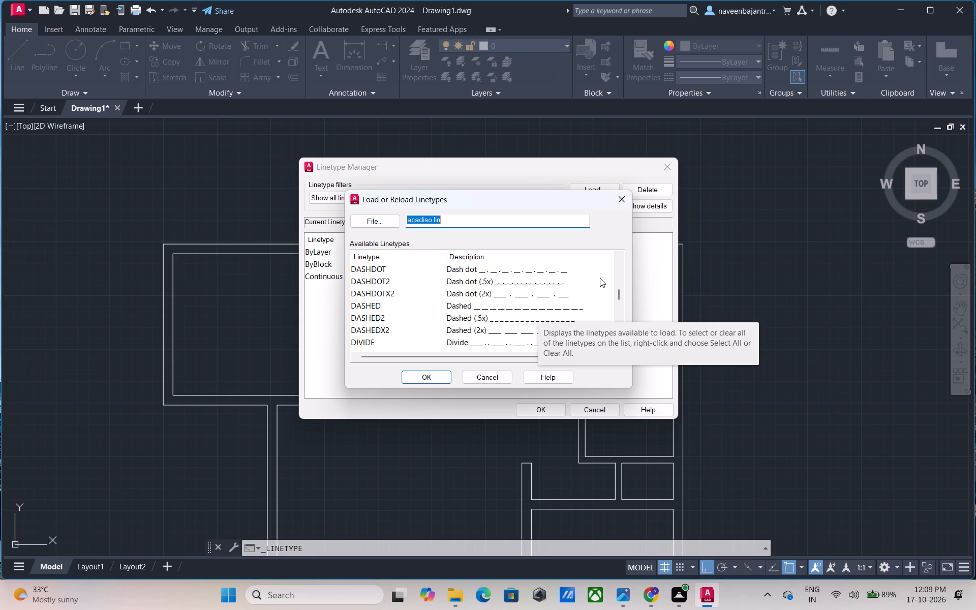
scroll(600, 278, "down", 1)
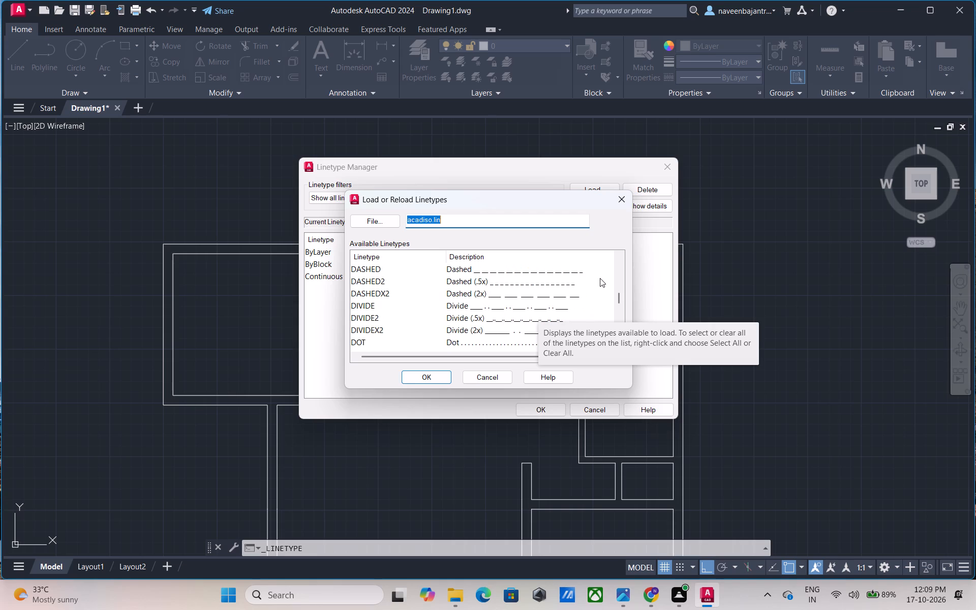
scroll(600, 278, "down", 1)
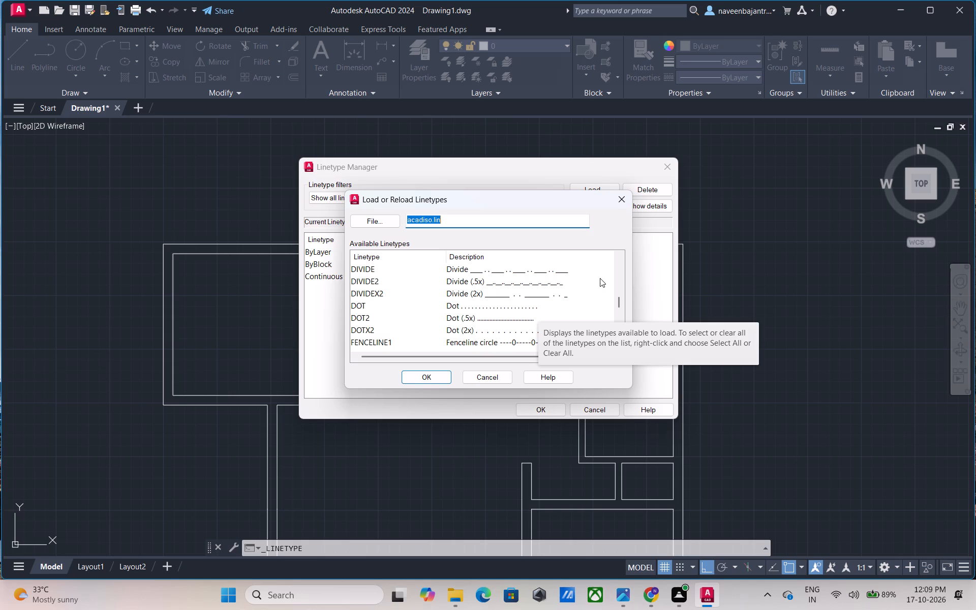
scroll(600, 278, "down", 1)
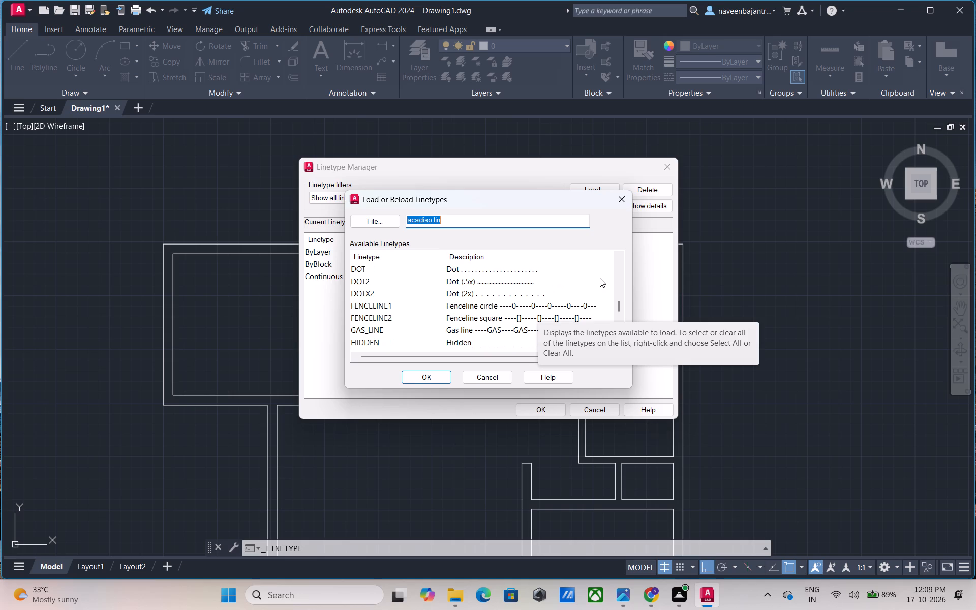
scroll(600, 278, "down", 1)
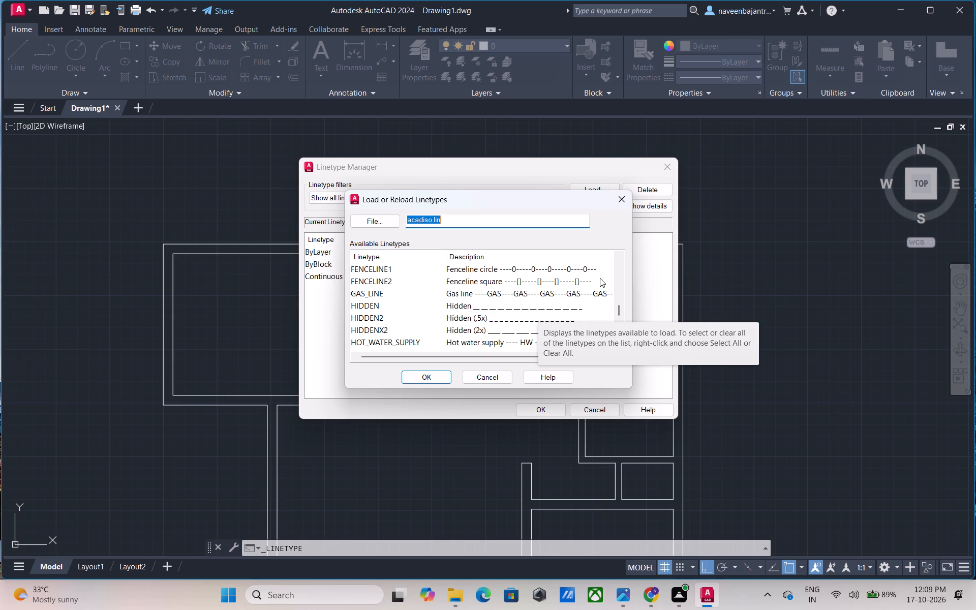
scroll(600, 278, "down", 2)
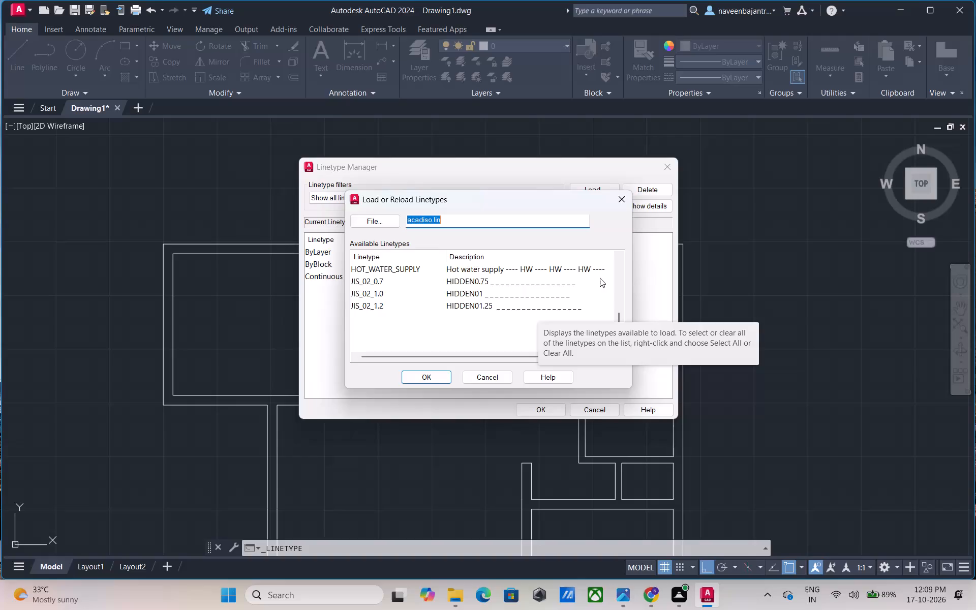
scroll(600, 278, "down", 1)
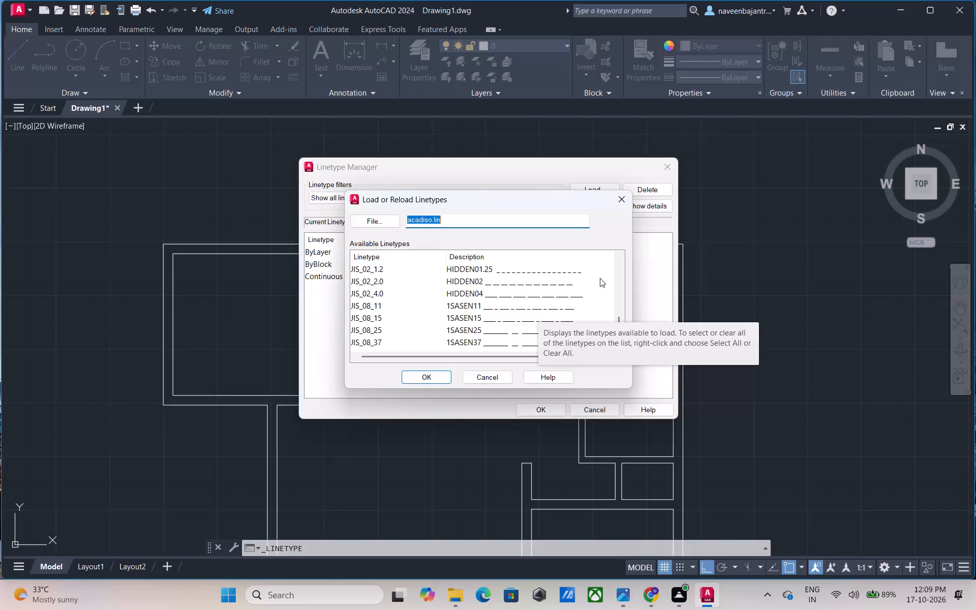
scroll(600, 278, "down", 2)
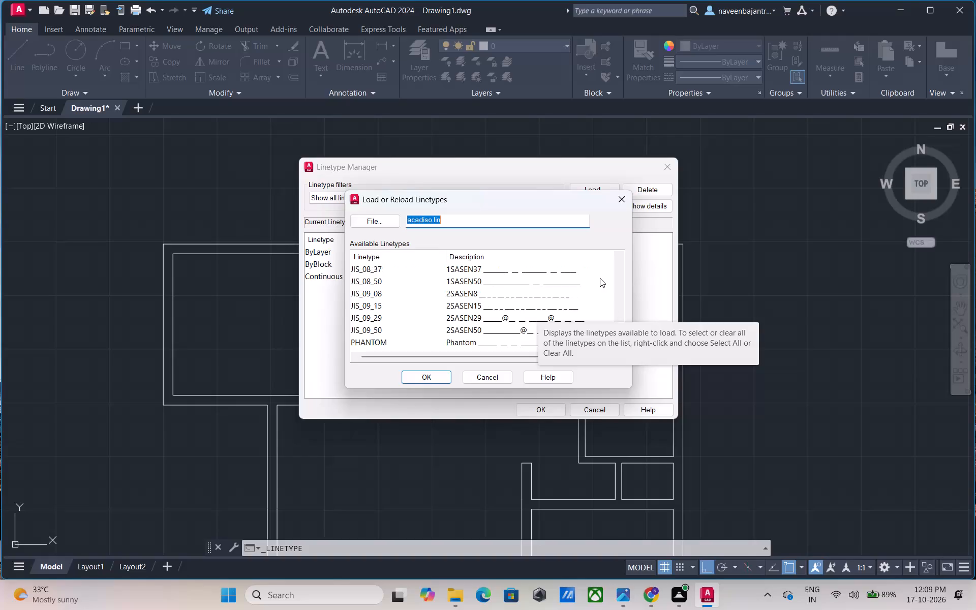
scroll(600, 278, "down", 1)
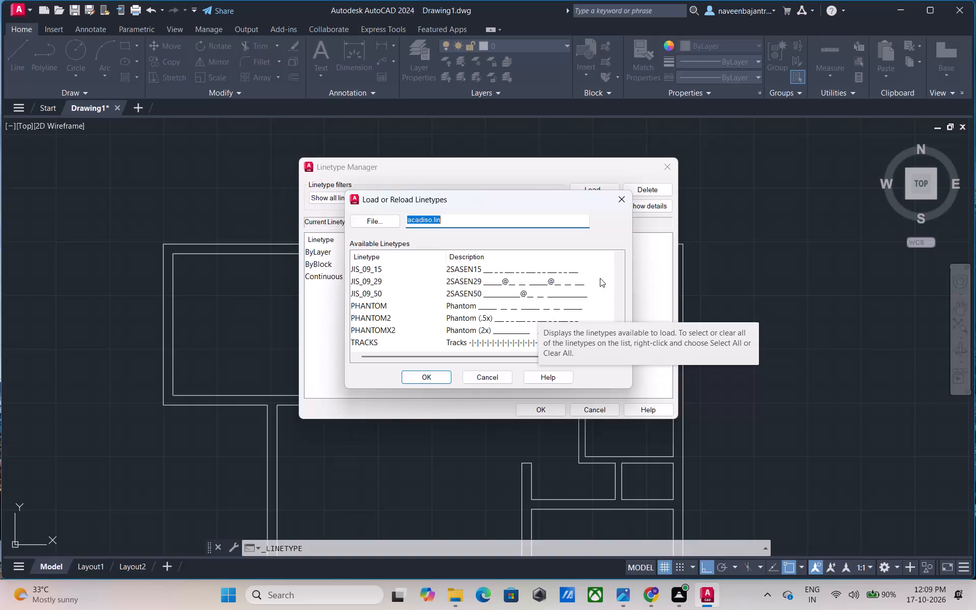
scroll(600, 278, "down", 2)
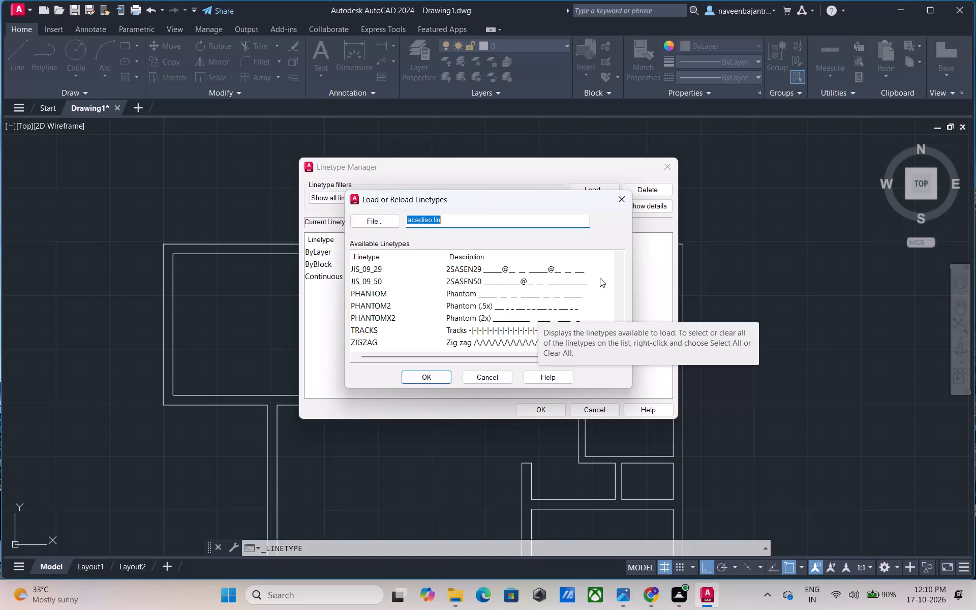
scroll(600, 278, "down", 4)
Review the linetype patterns again from PHANTOM back to CENTER, and leave the Linetype Manager without loading any.
scroll(600, 278, "up", 1)
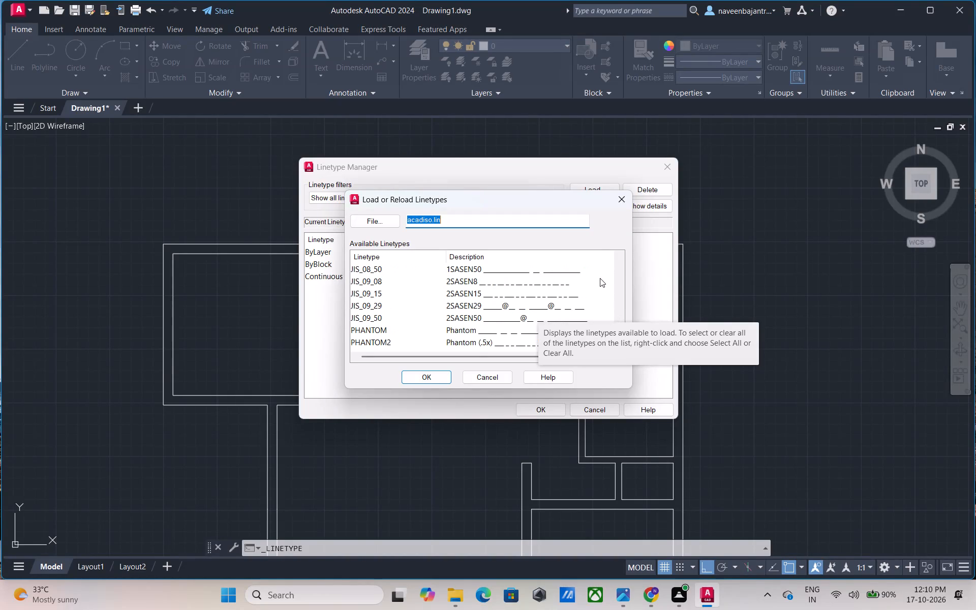
scroll(600, 278, "up", 1)
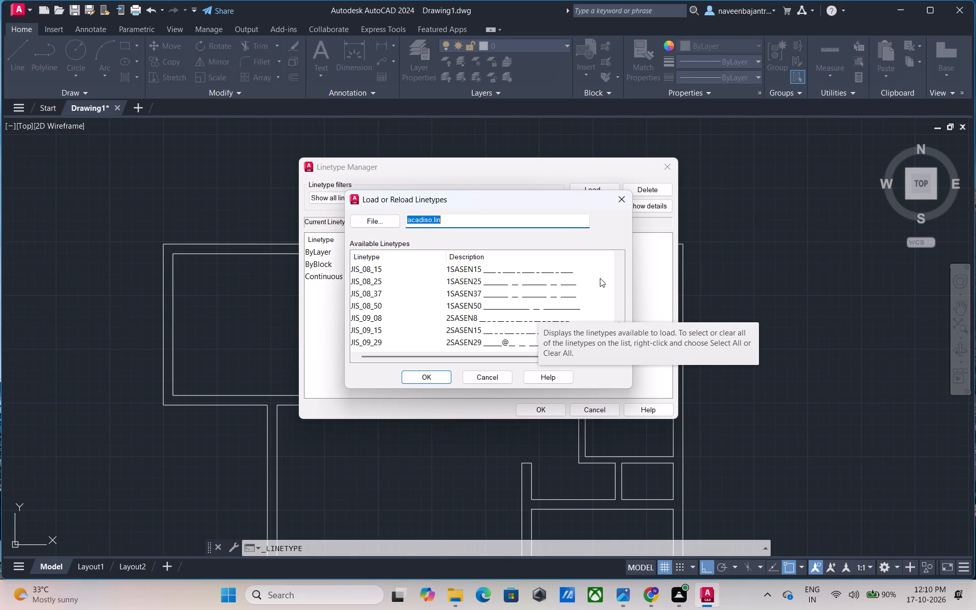
scroll(600, 278, "up", 1)
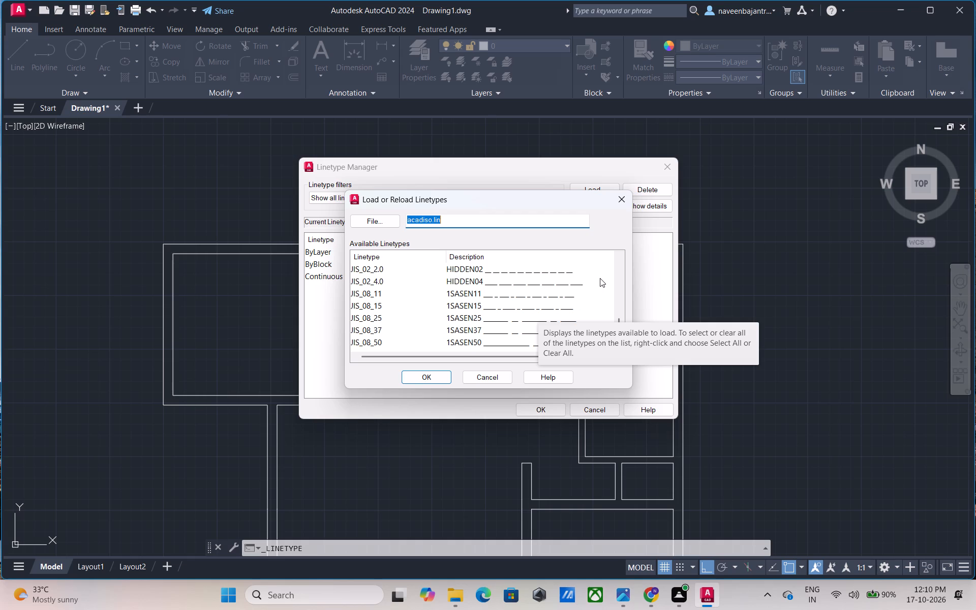
scroll(600, 278, "up", 1)
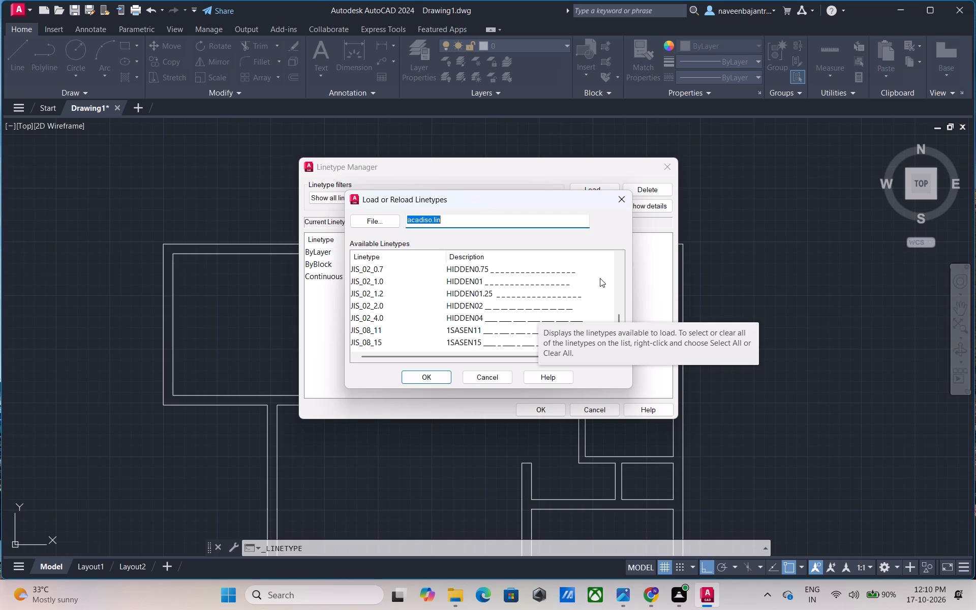
scroll(600, 278, "up", 1)
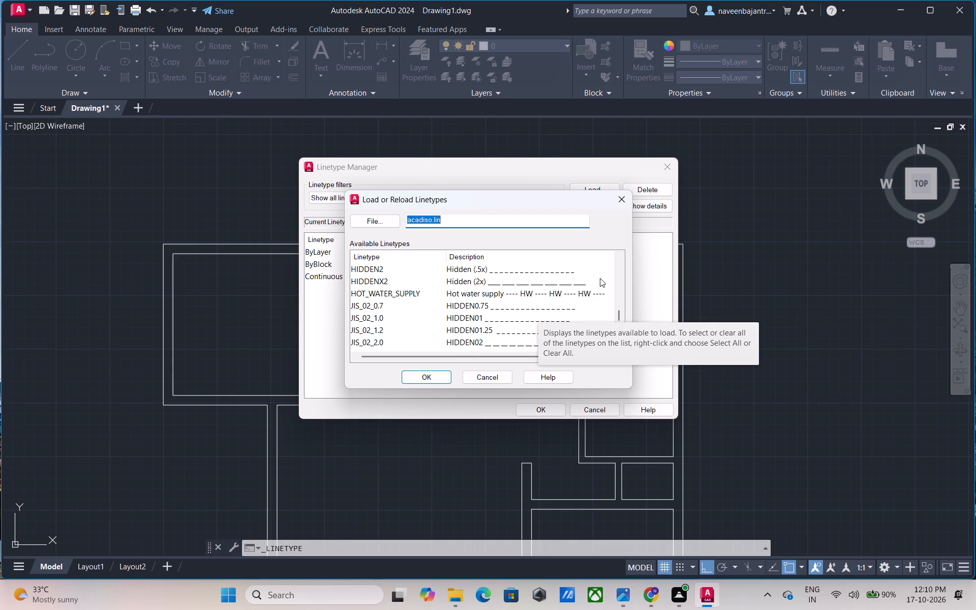
scroll(600, 278, "up", 1)
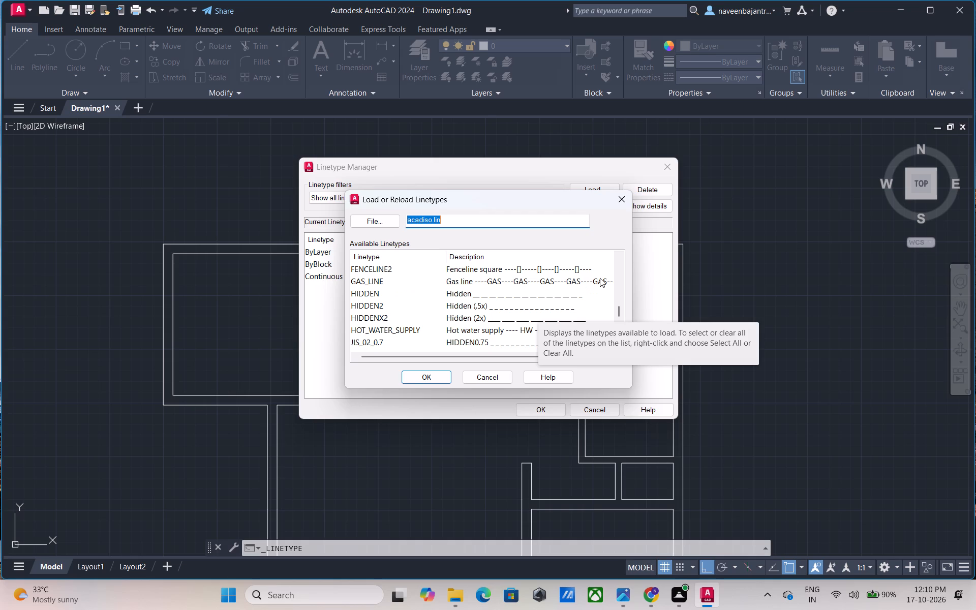
scroll(600, 278, "up", 1)
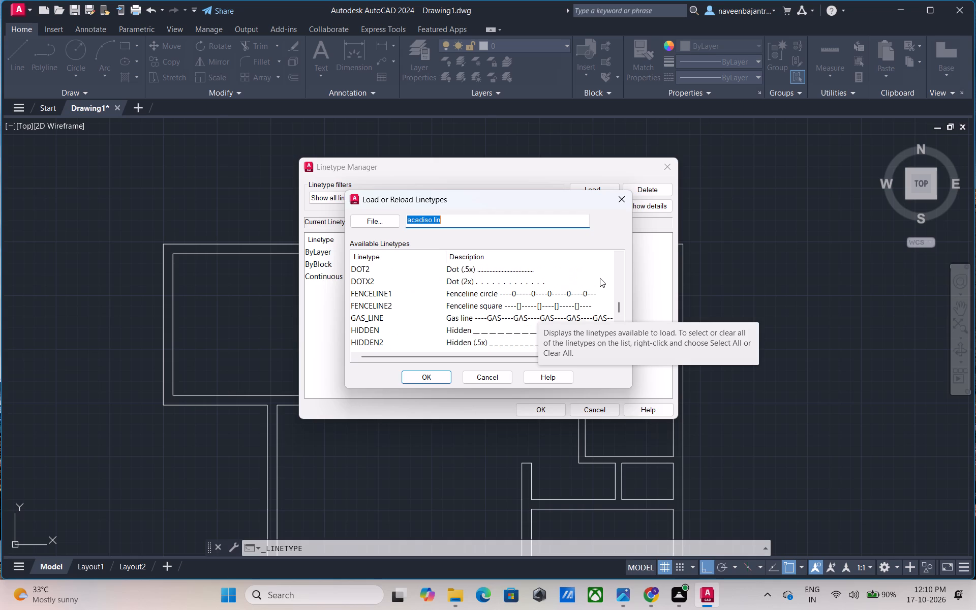
scroll(600, 278, "up", 1)
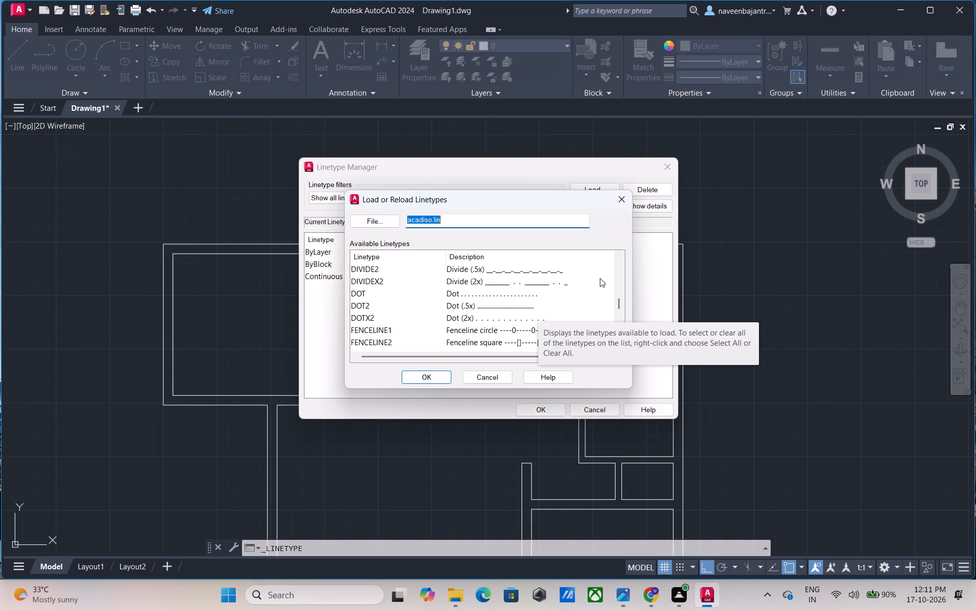
scroll(600, 278, "up", 1)
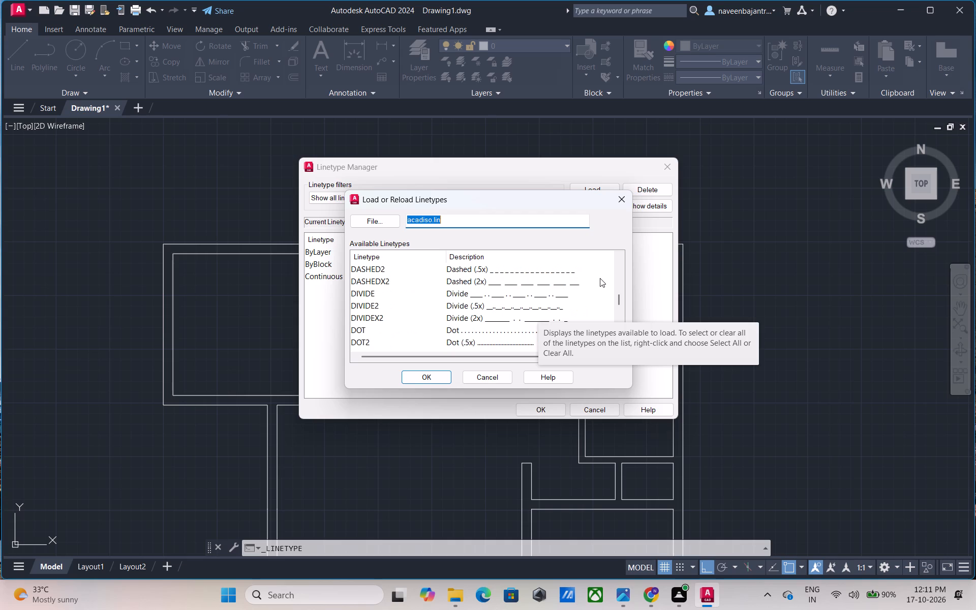
scroll(600, 278, "up", 1)
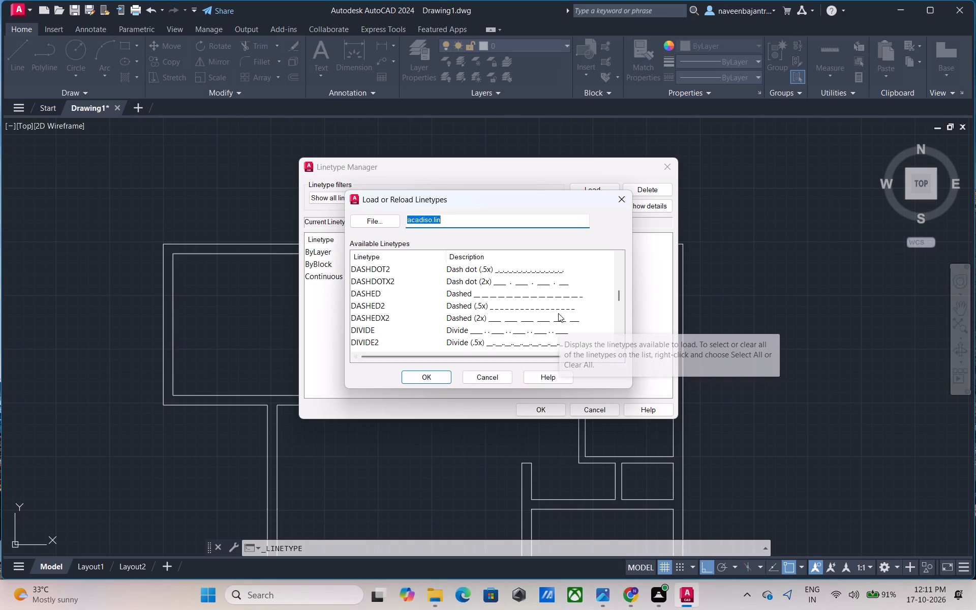
scroll(558, 313, "up", 1)
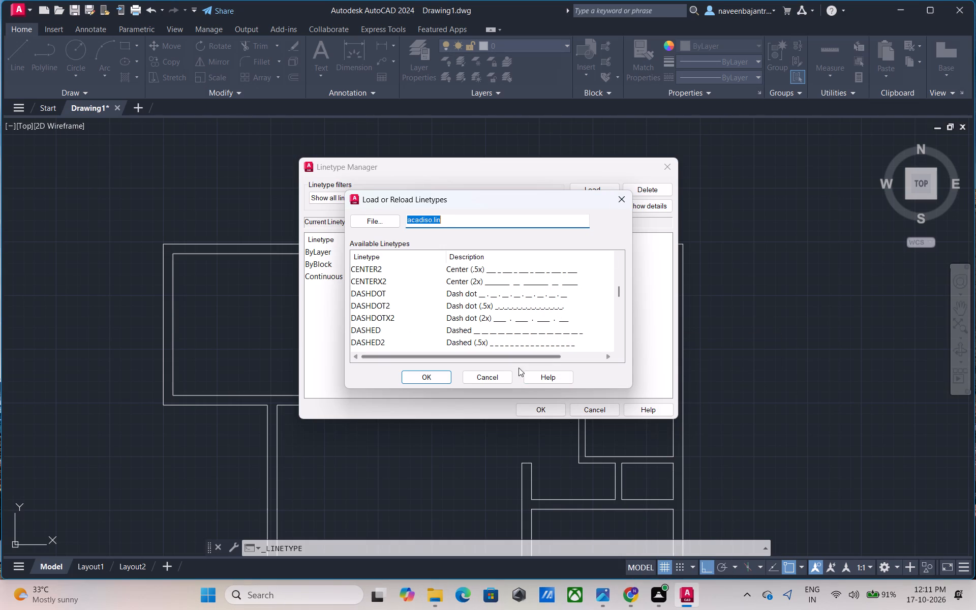
left_click(491, 374)
left_click(588, 415)
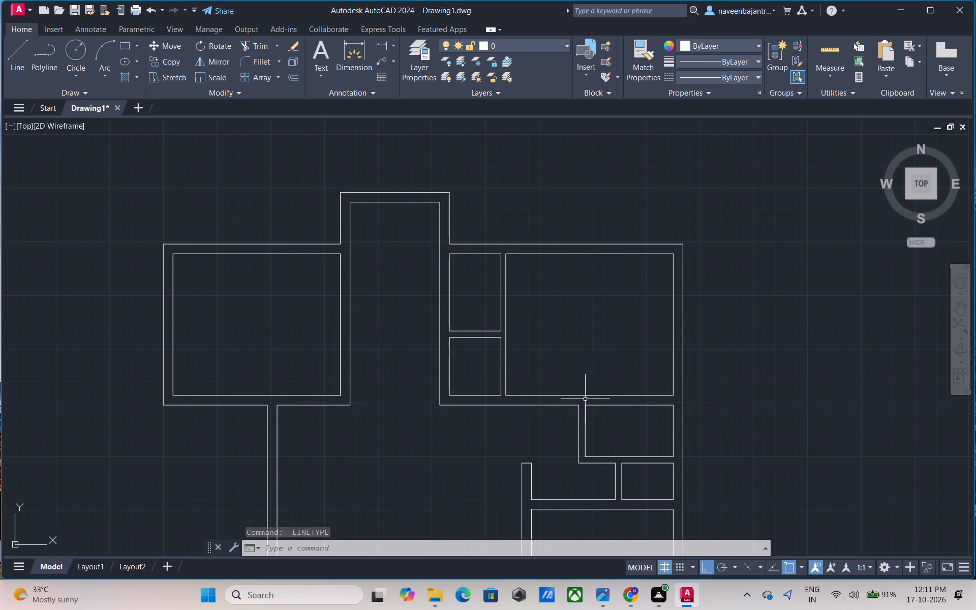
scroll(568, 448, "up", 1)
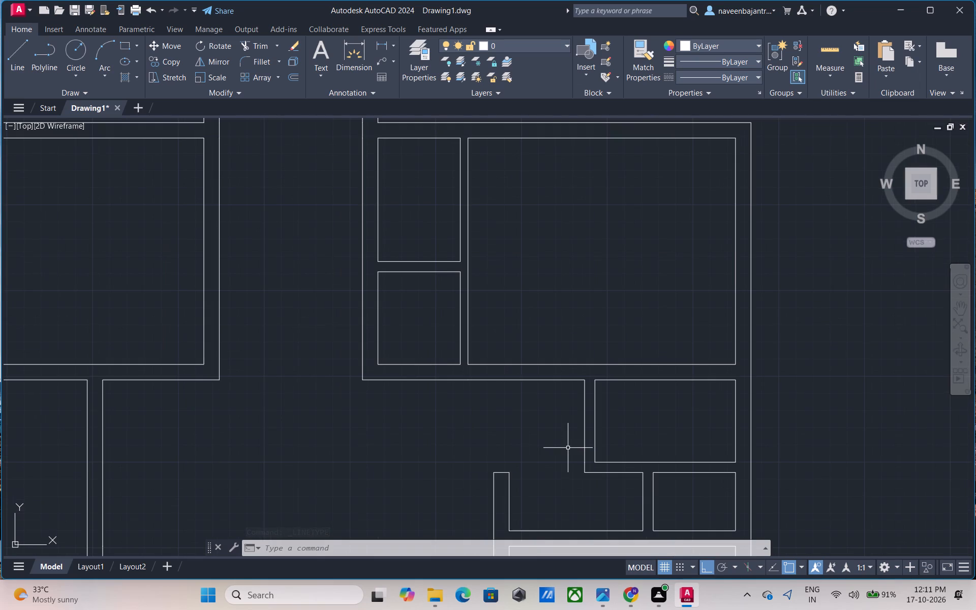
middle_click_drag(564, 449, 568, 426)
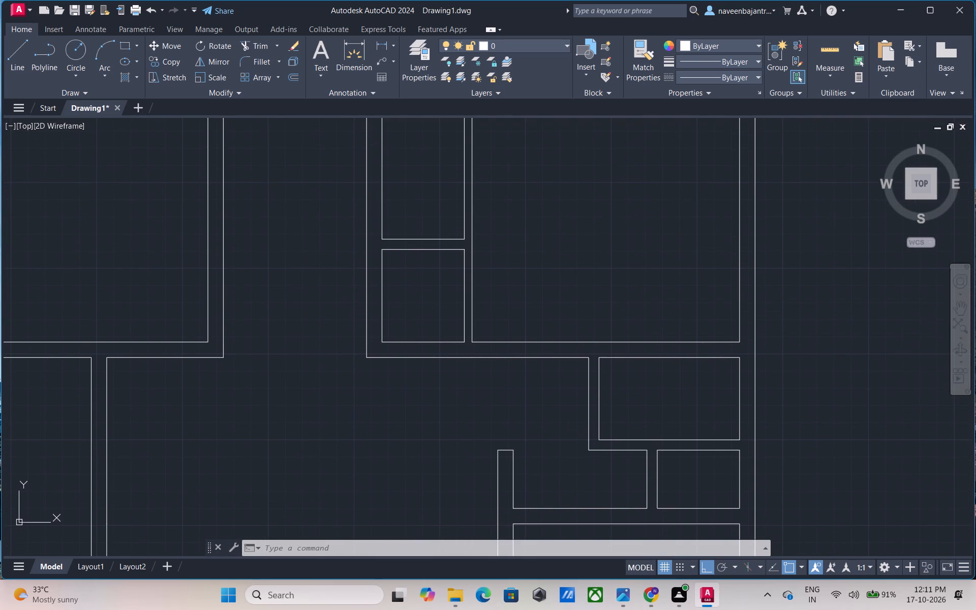
Draw a vertical line up from the short wall stub's inner corner and trim it to a door jamb within the horizontal wall above.
scroll(568, 426, "up", 2)
scroll(568, 426, "down", 1)
key("Escape")
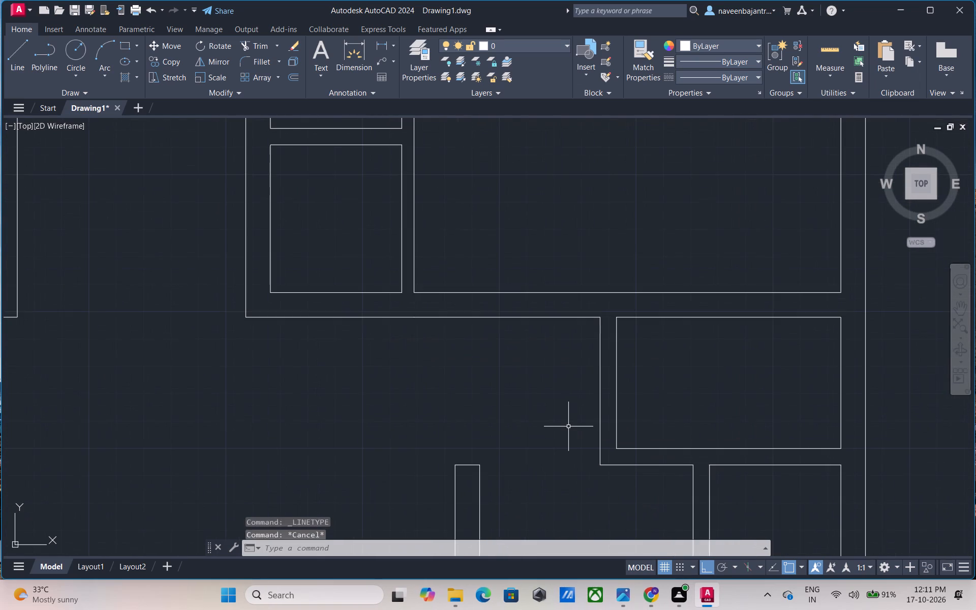
type("l")
key("space")
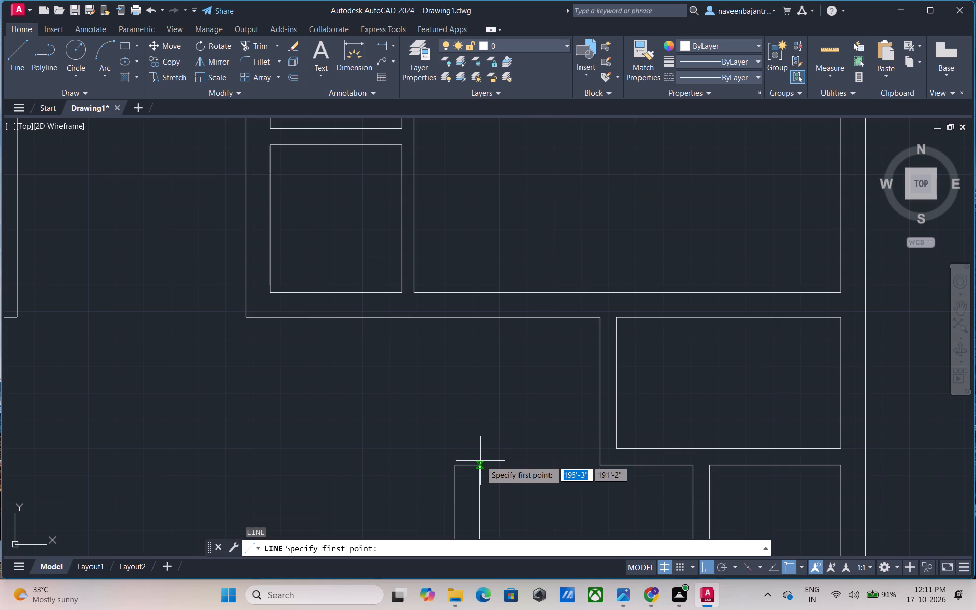
left_click(480, 463)
left_click(472, 261)
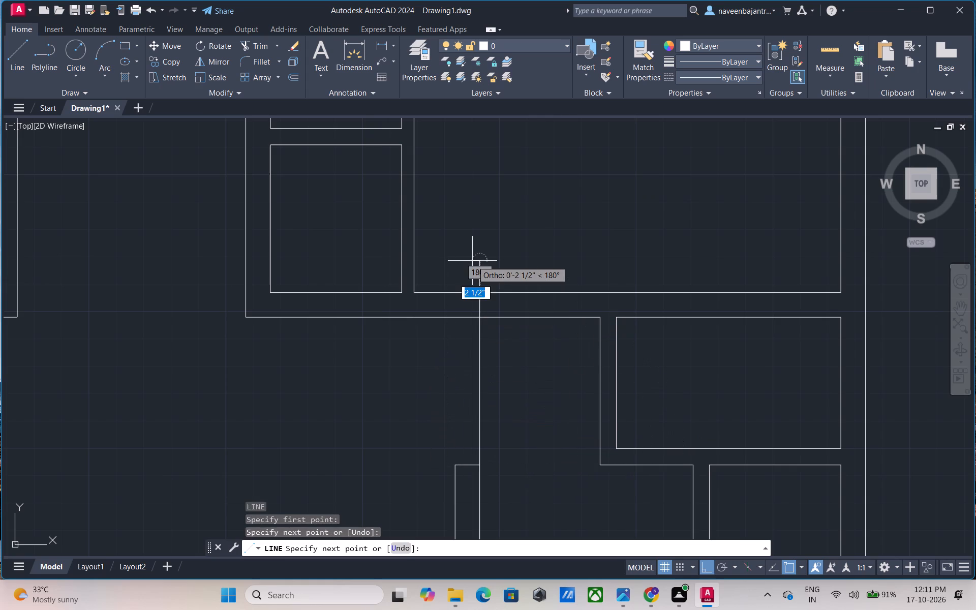
key("Escape")
type("tr")
key("space")
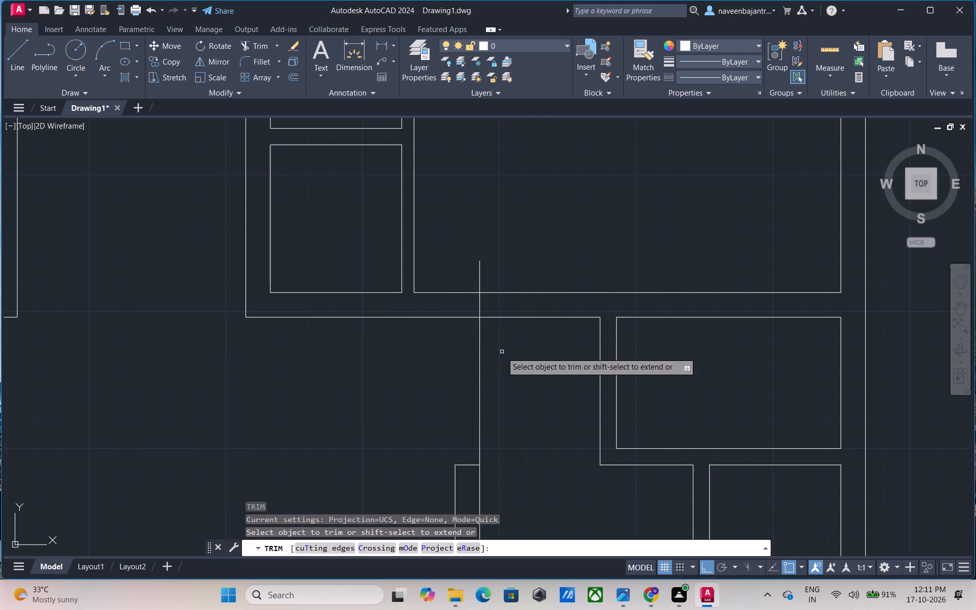
left_click(481, 380)
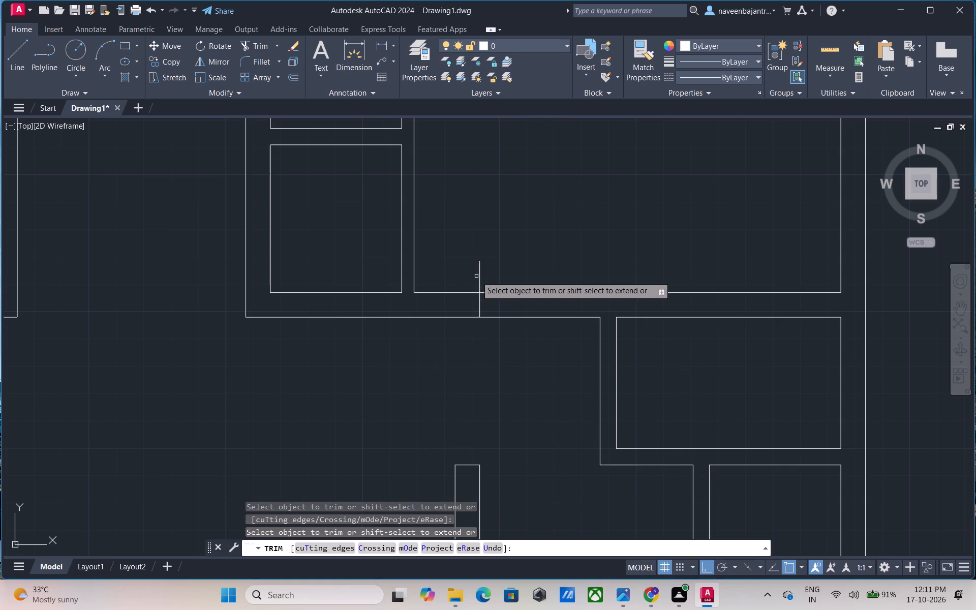
left_click(480, 272)
key("Escape")
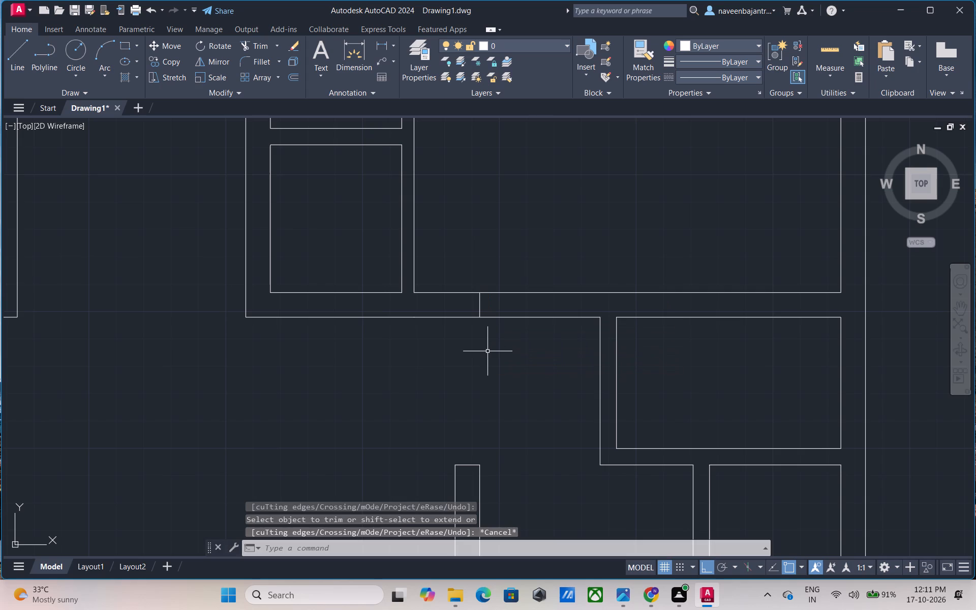
Offset the new jamb line 3' to the right to mark the other side of the door opening.
type("o")
key("space")
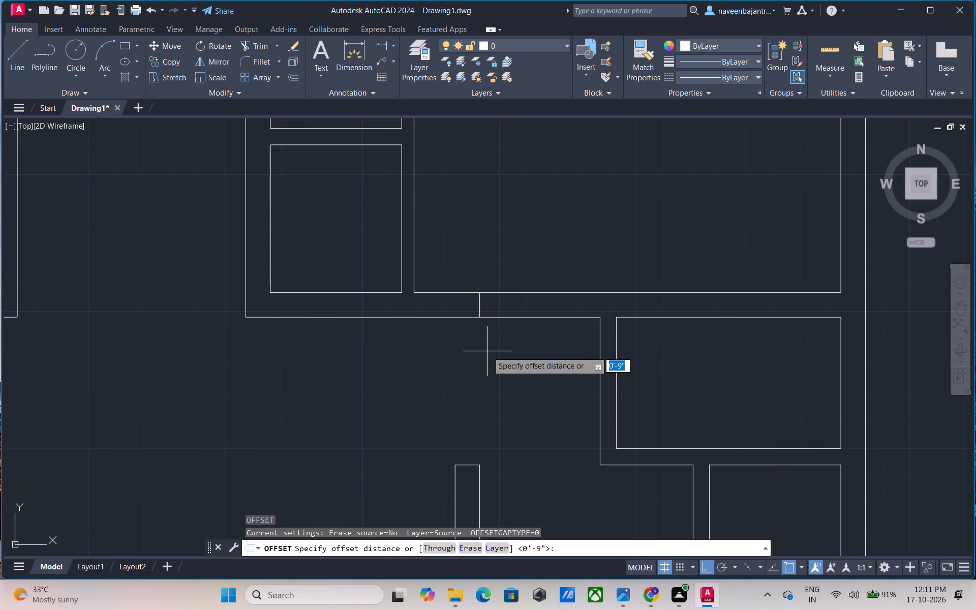
type("3'")
key("Return")
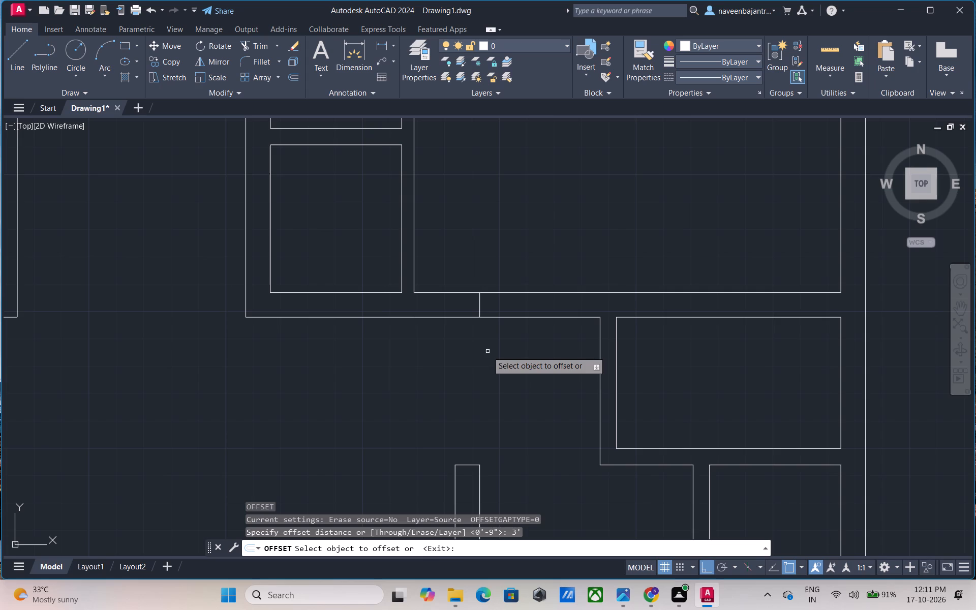
left_click(479, 309)
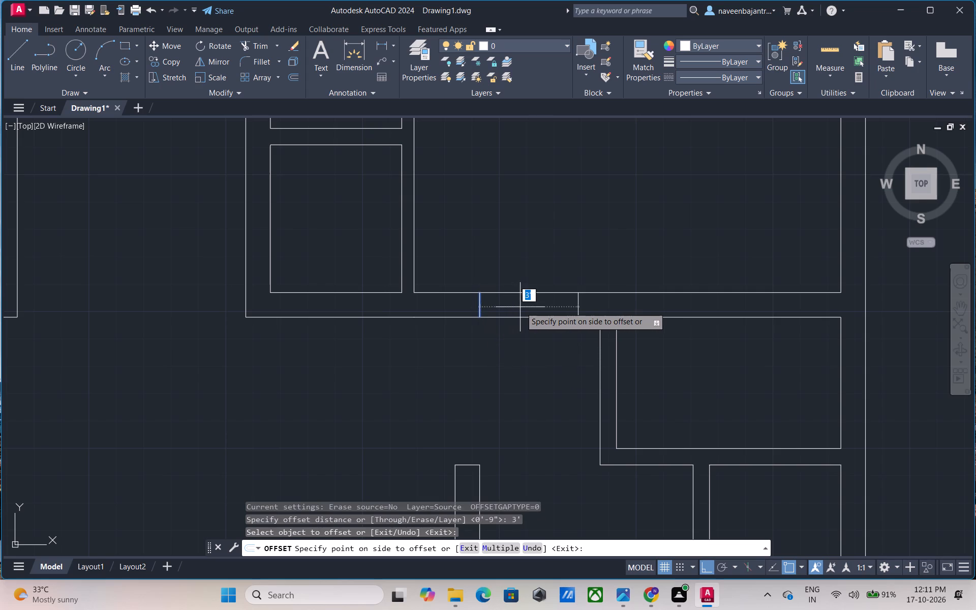
left_click(539, 308)
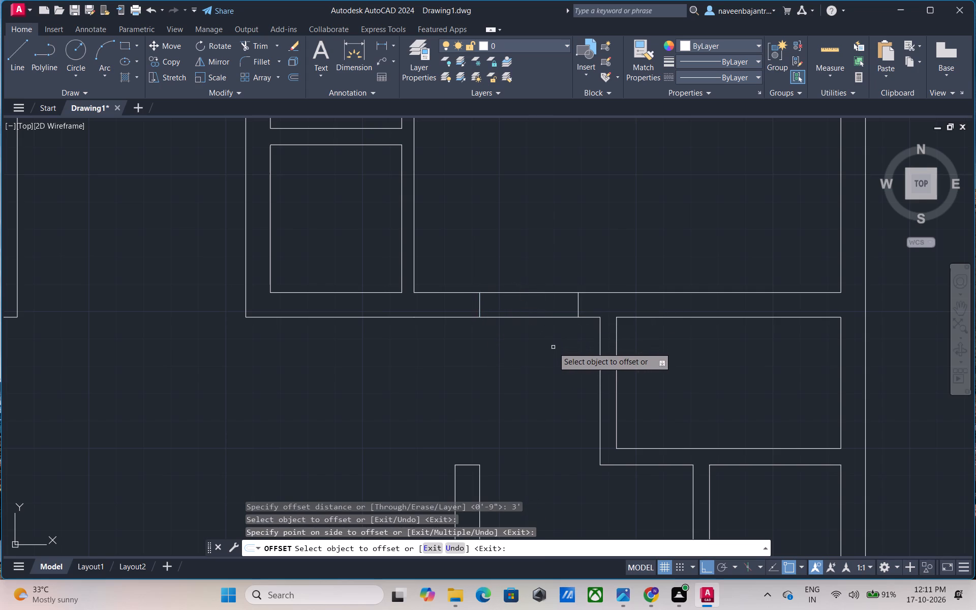
key("Escape")
Draw a 3' door leaf line upward from the left jamb's top end and offset it 1" to the right.
type("l")
key("space")
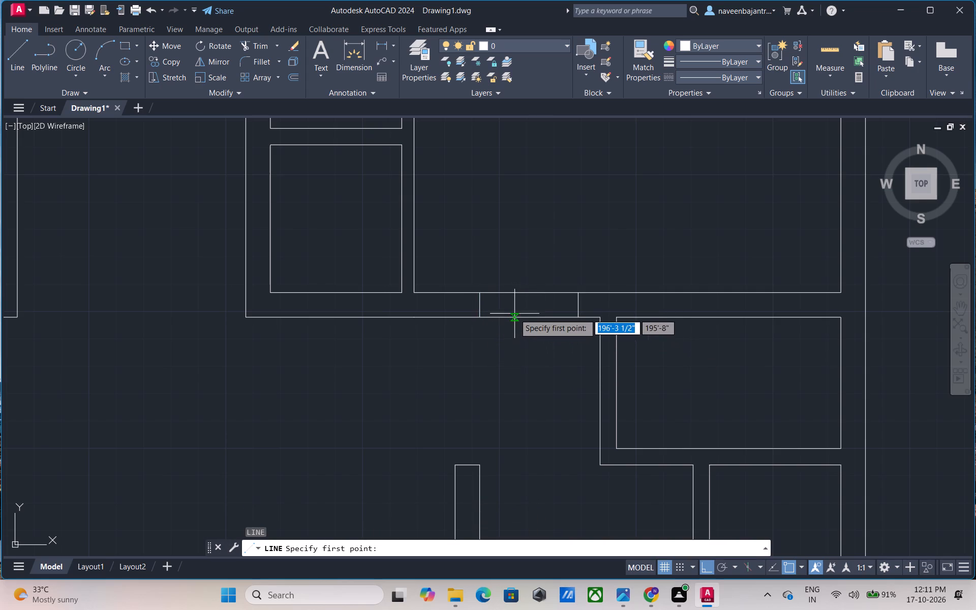
left_click(479, 295)
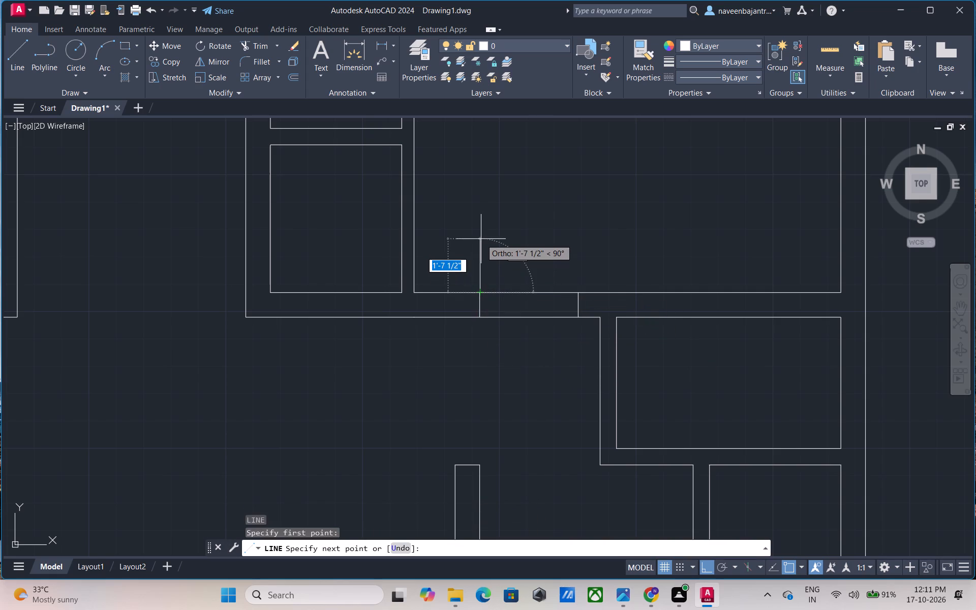
type("3'")
key("Return")
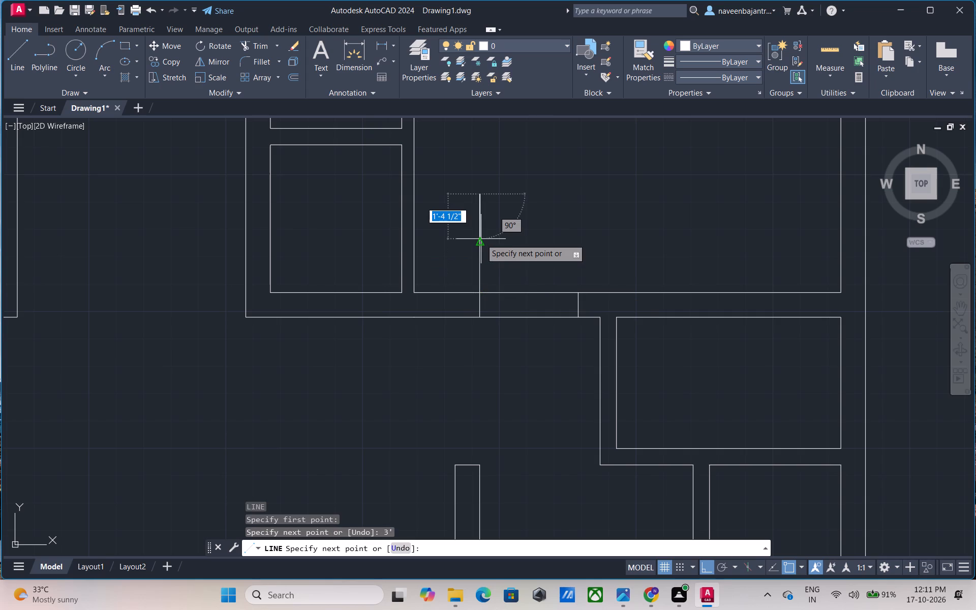
key("Escape")
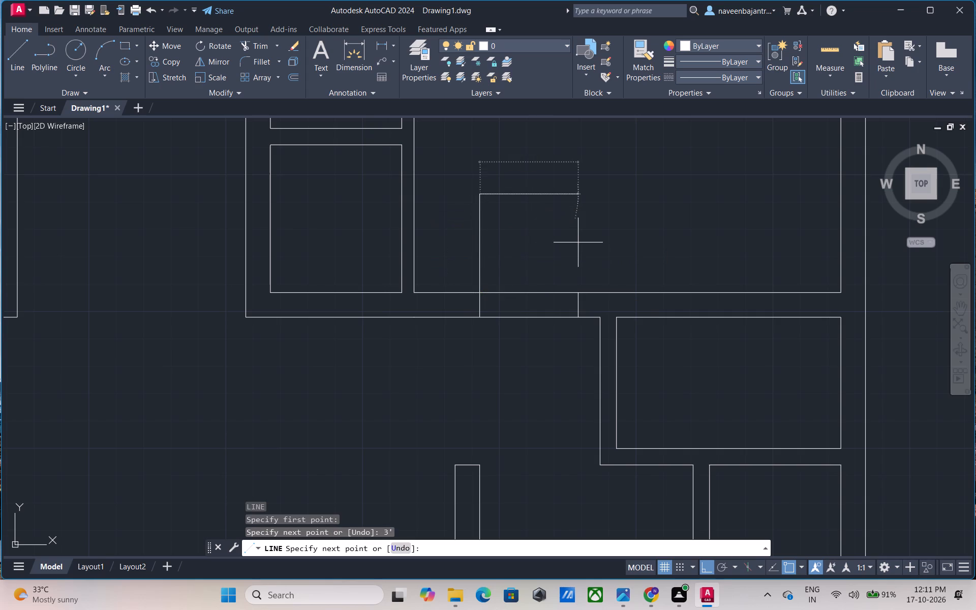
key("o")
key("space")
type("1\"")
key("Return")
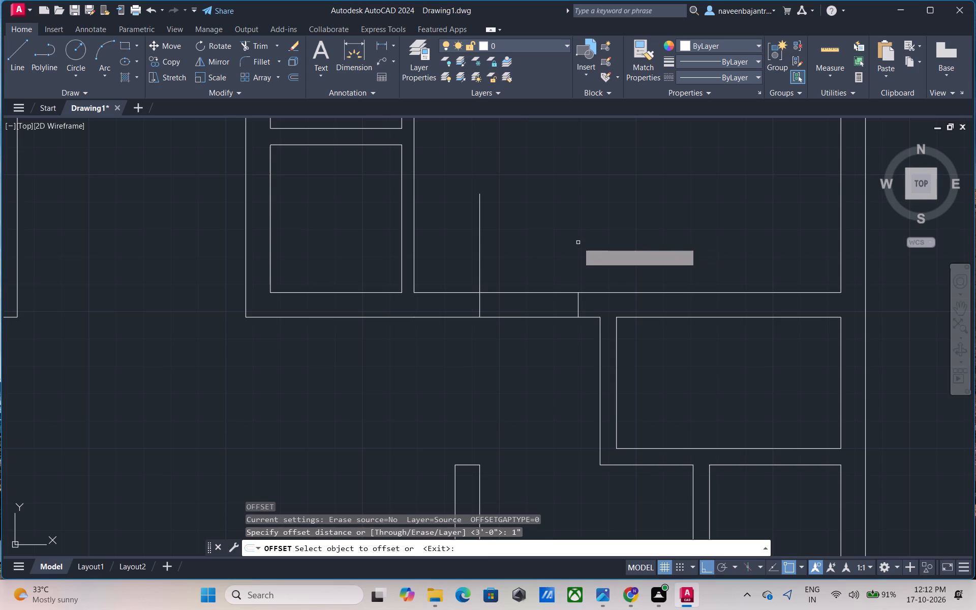
left_click(480, 261)
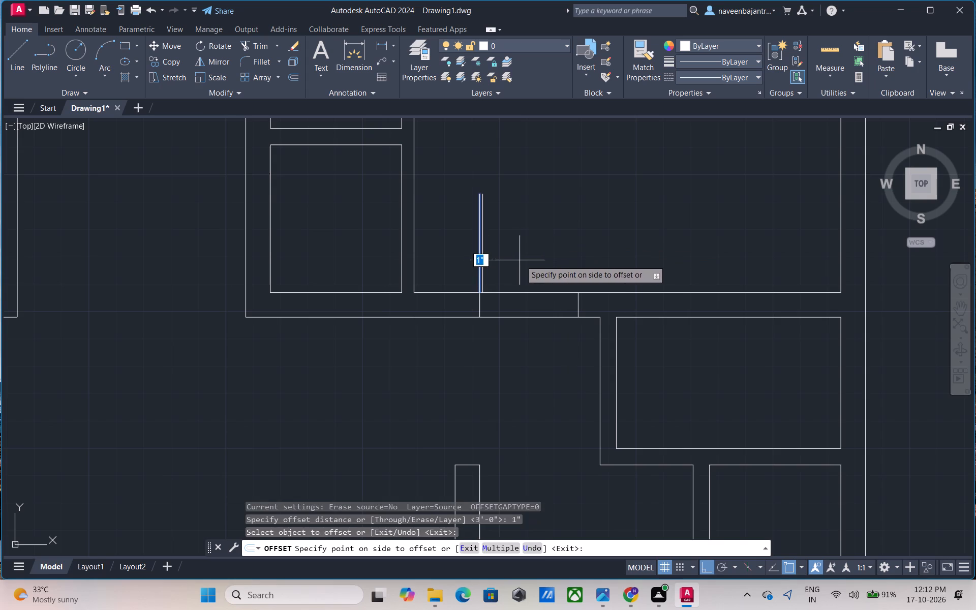
left_click(521, 260)
key("Escape")
Trim both wall lines between the two jambs to open the doorway.
type("tr")
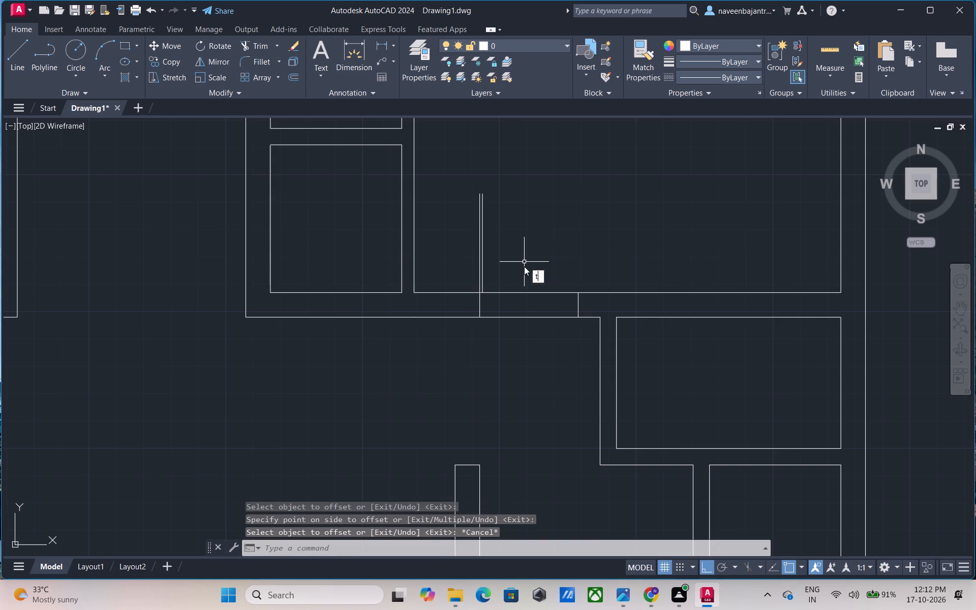
key("space")
left_click(516, 318)
left_click(525, 292)
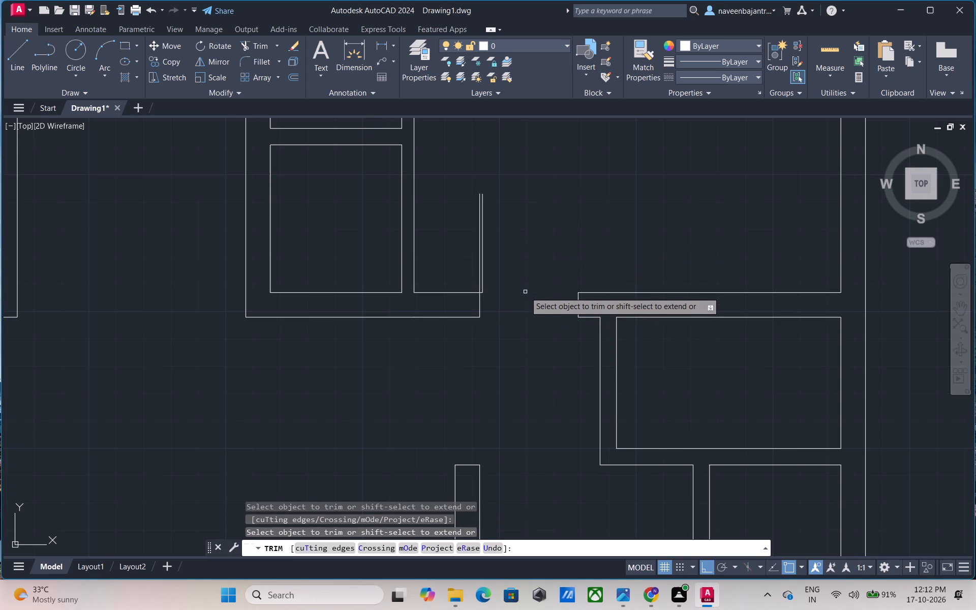
key("Escape")
Draw a three-point door swing arc from the leaf's tip through the right jamb's upper corner to its lower corner.
left_click(98, 45)
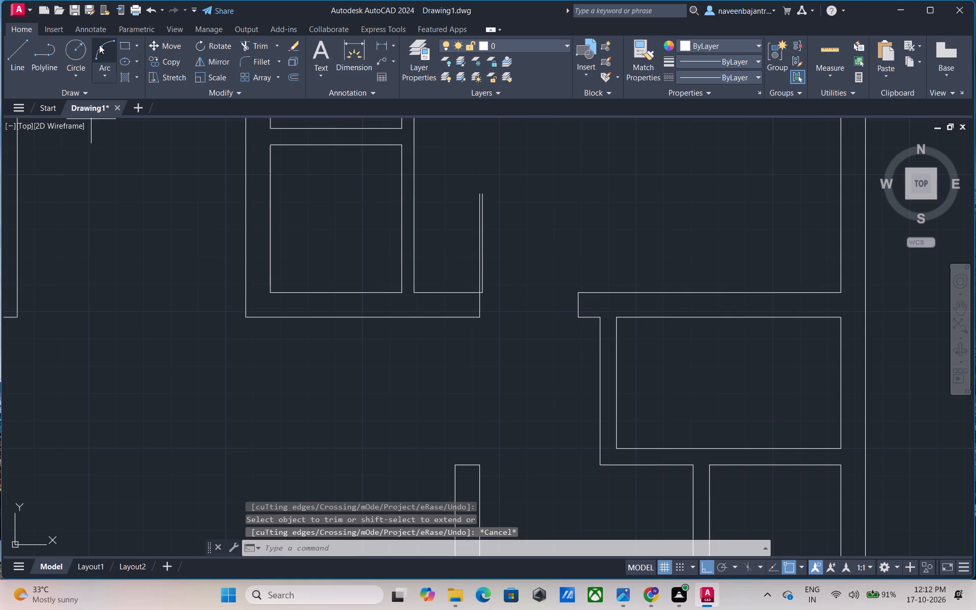
left_click(480, 194)
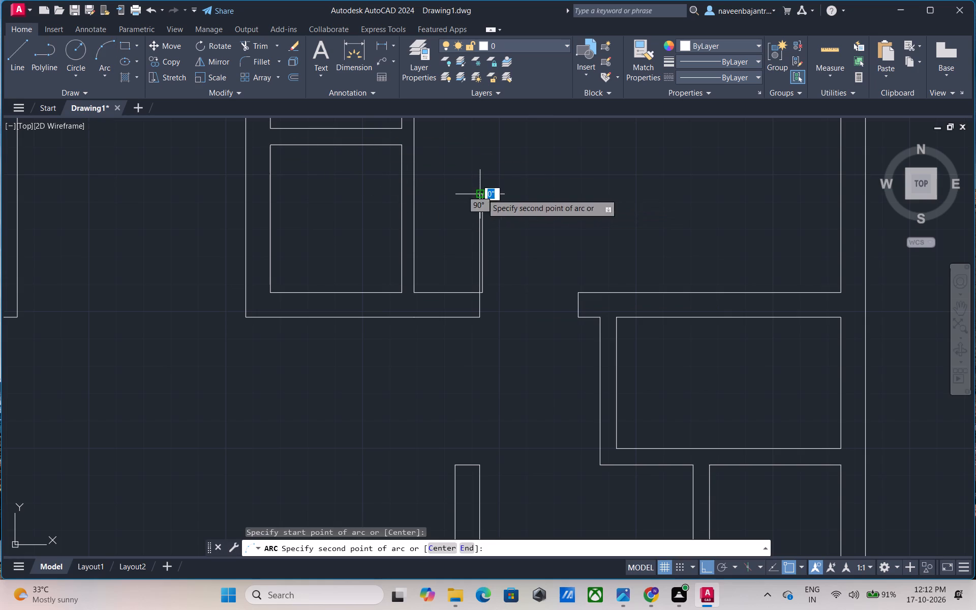
left_click(578, 293)
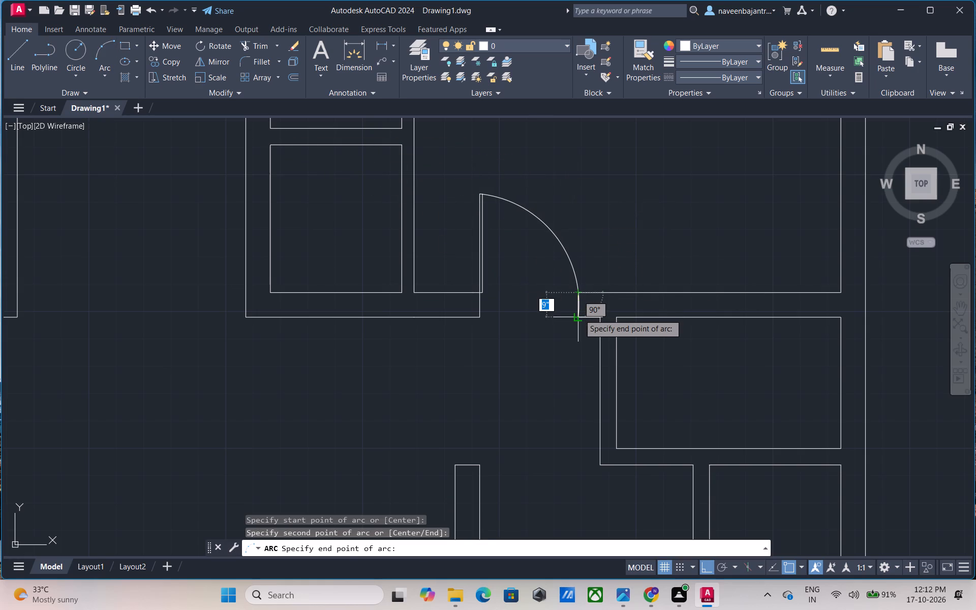
left_click(579, 315)
key("Escape")
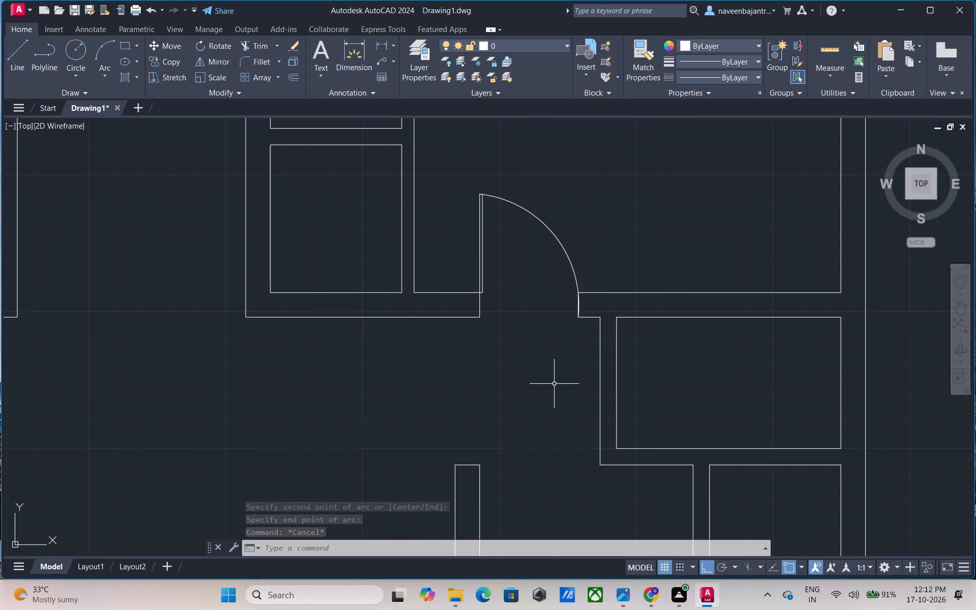
Draw a vertical line across the lower horizontal wall just right of its junction with the stub wall, and trim it to a jamb.
middle_click_drag(554, 384, 564, 266)
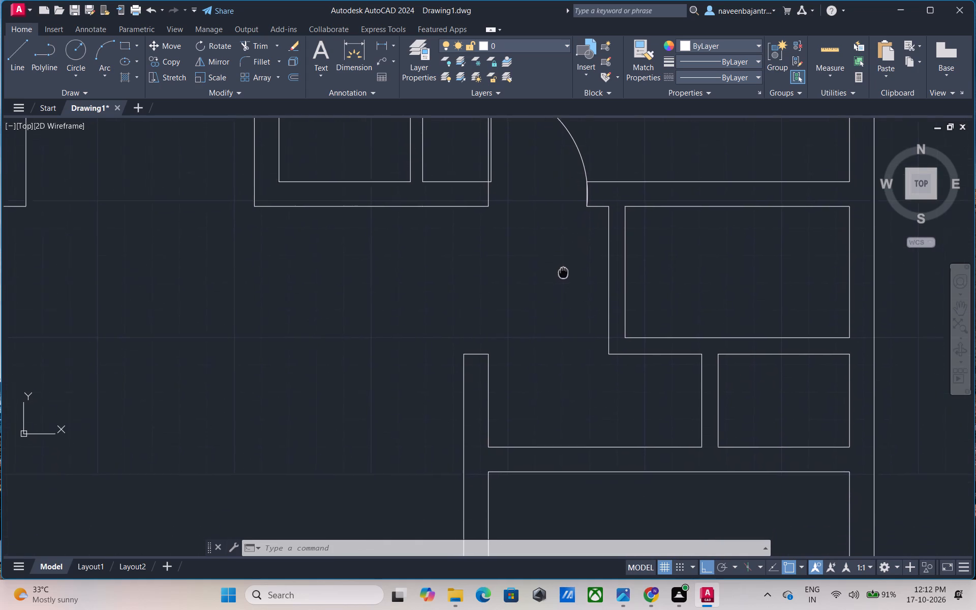
middle_click_drag(564, 266, 568, 228)
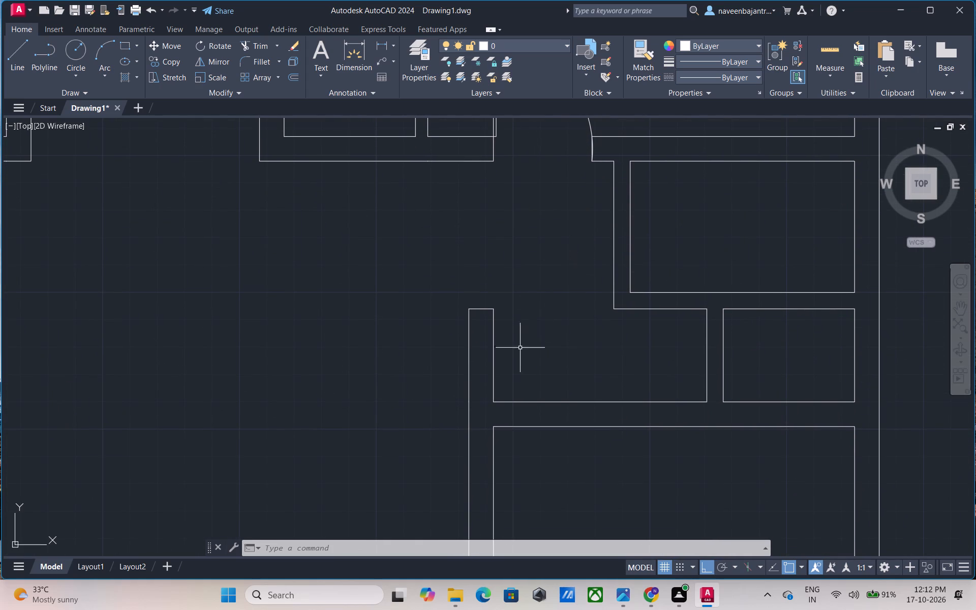
middle_click_drag(520, 361, 525, 336)
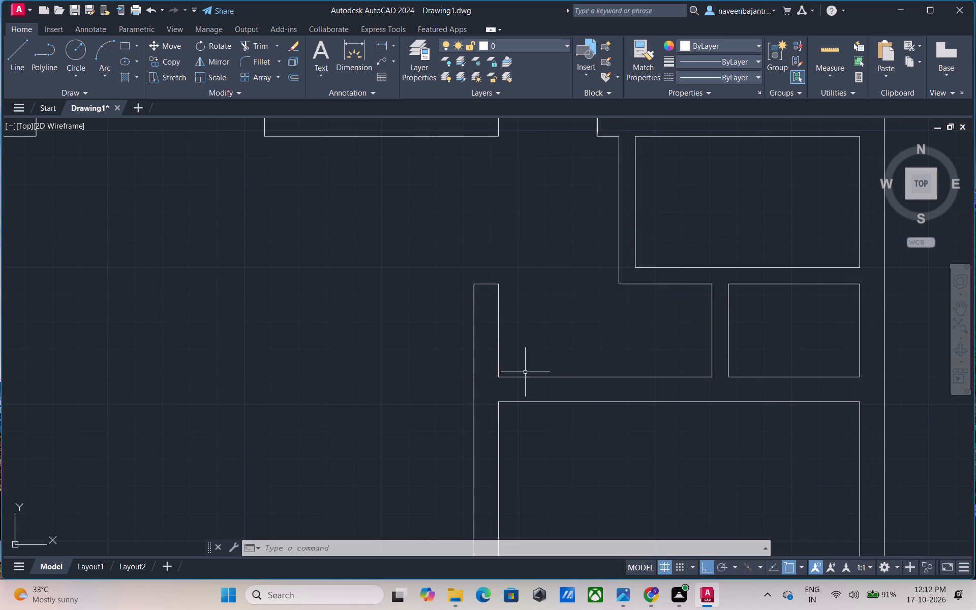
middle_click_drag(525, 373, 534, 342)
scroll(525, 352, "up", 1)
key("Escape")
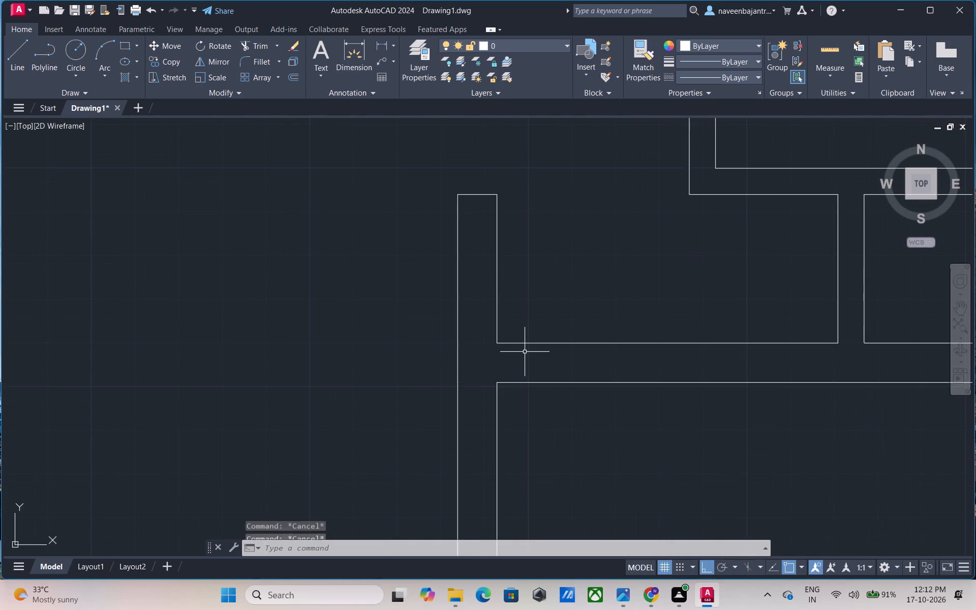
type("l")
key("space")
scroll(510, 345, "up", 1)
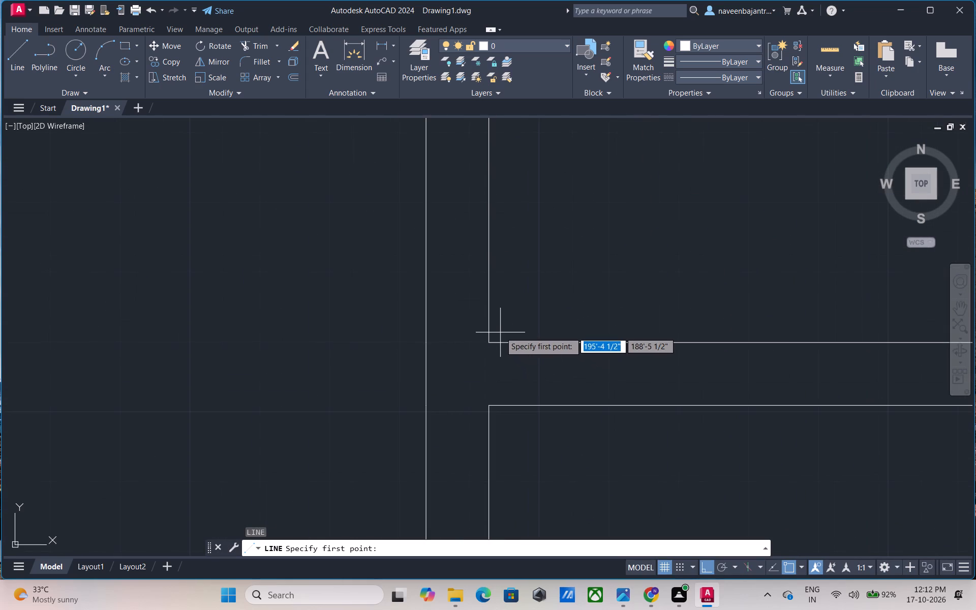
left_click(500, 331)
left_click(507, 428)
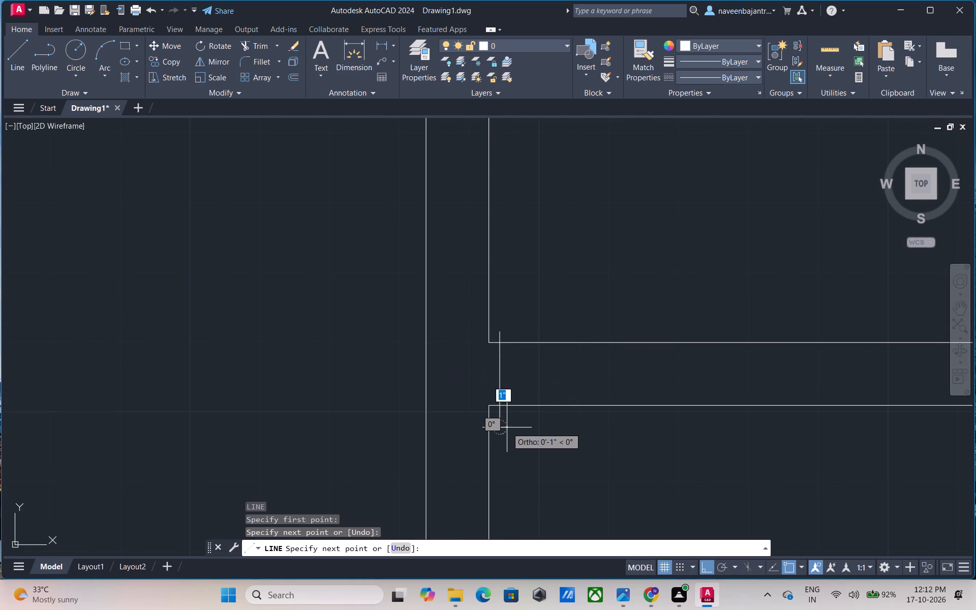
key("Escape")
key("t")
type("r")
key("space")
left_click(501, 423)
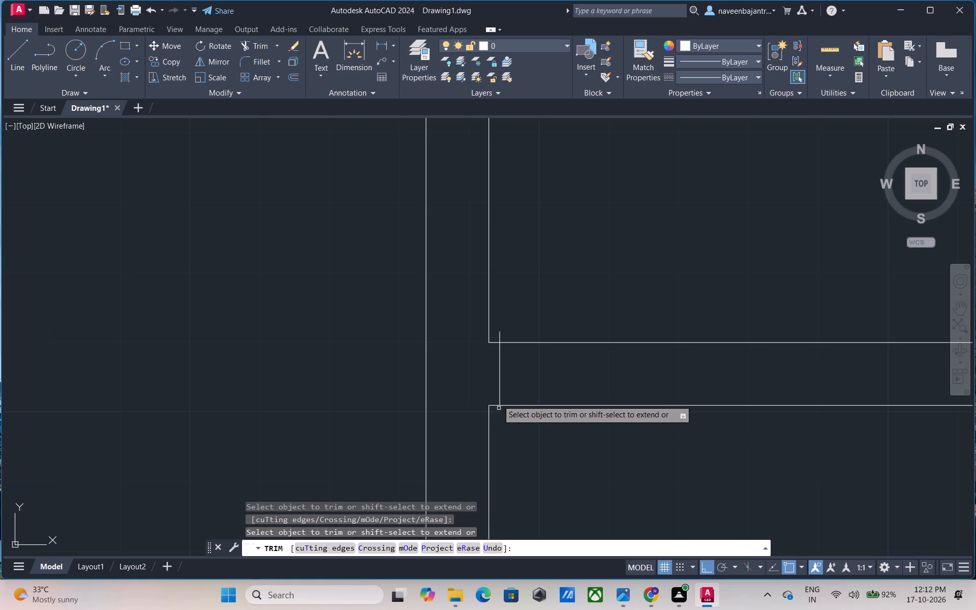
left_click(499, 338)
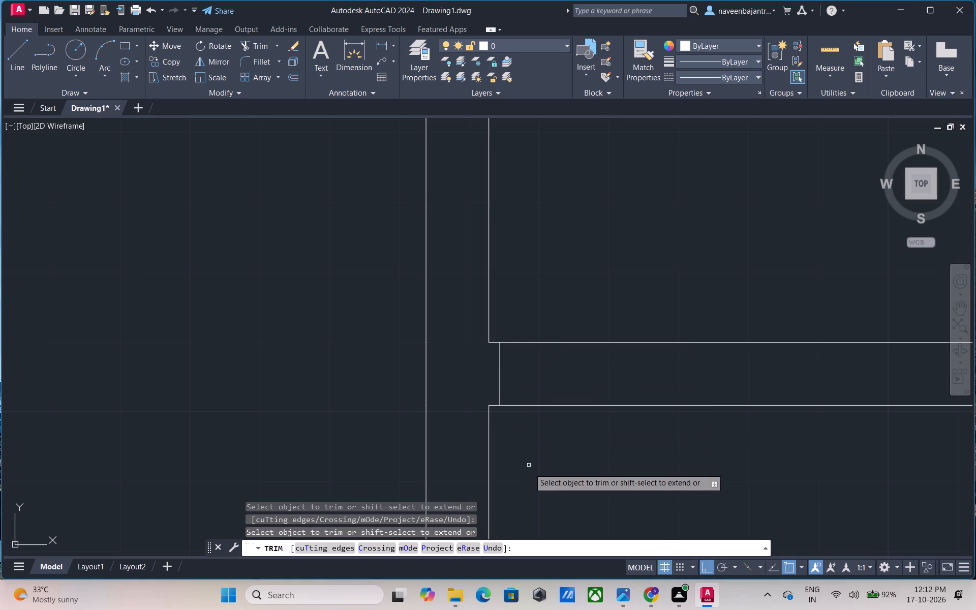
key("Escape")
Offset the lower wall's jamb line 3' to the right to mark the second door opening.
type("o 3'")
key("Return")
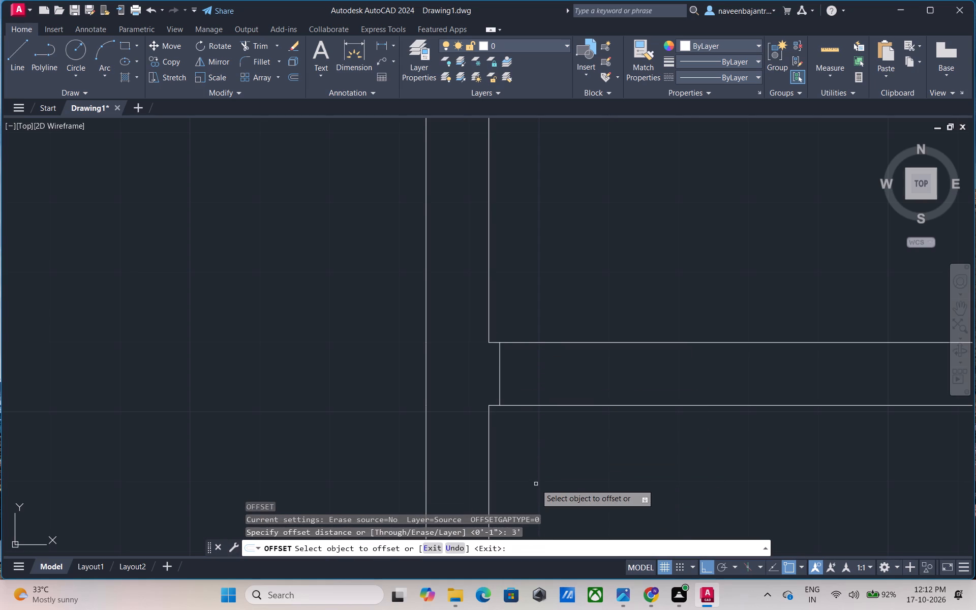
left_click(499, 376)
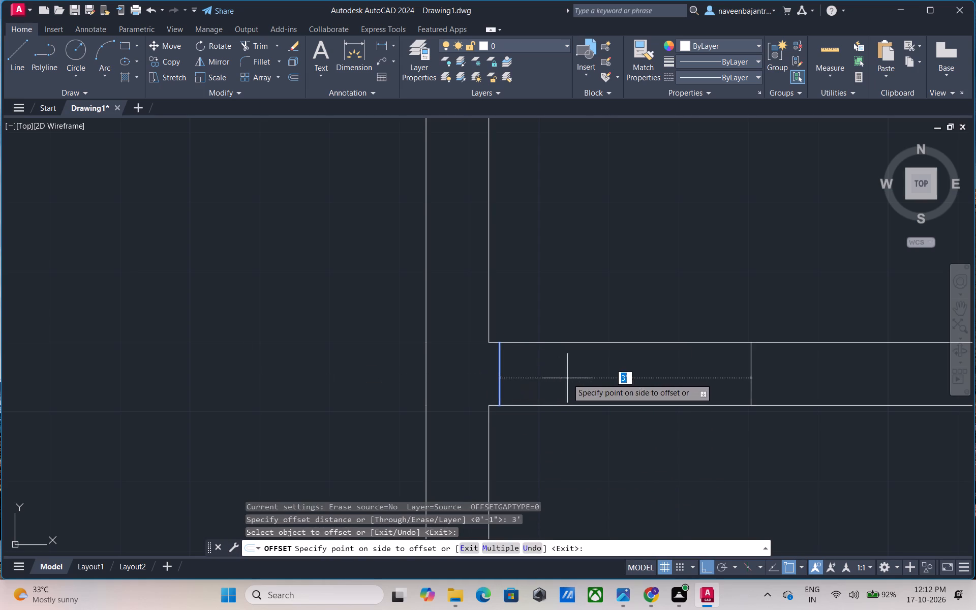
left_click(567, 378)
key("Escape")
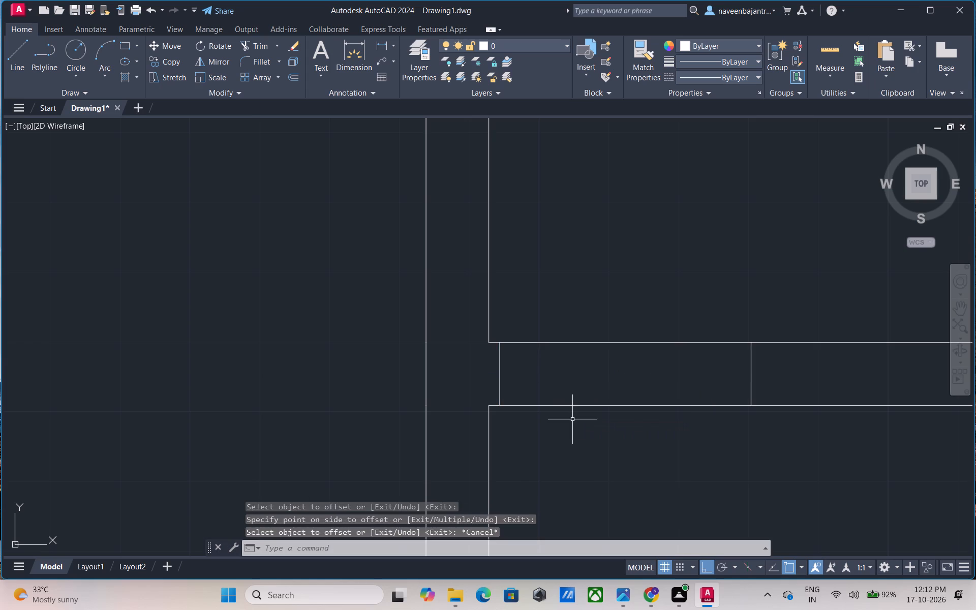
Draw a 3' vertical door leaf line downward from the lower corner of the second opening's left jamb.
type("l")
key("space")
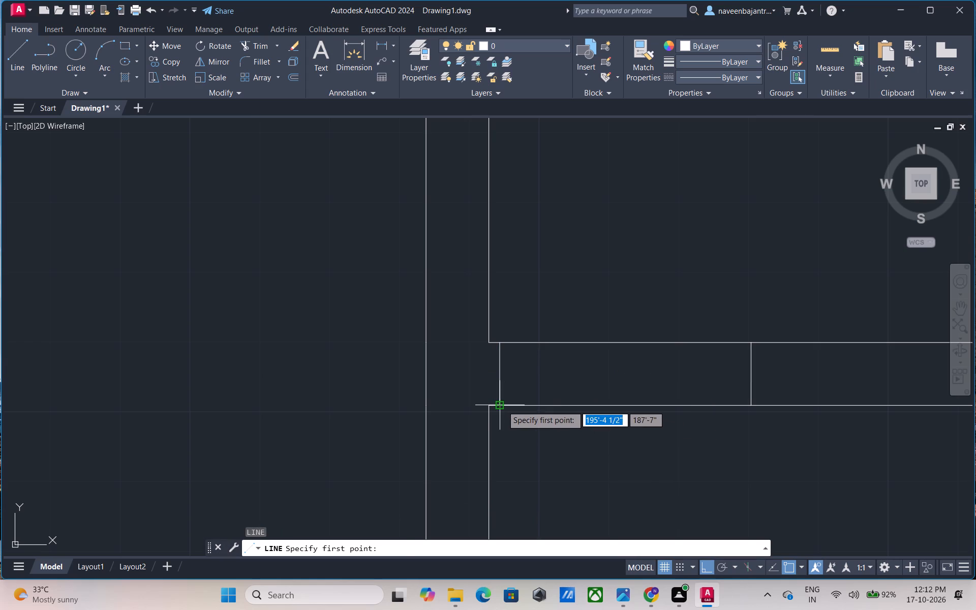
left_click(502, 406)
type("3'")
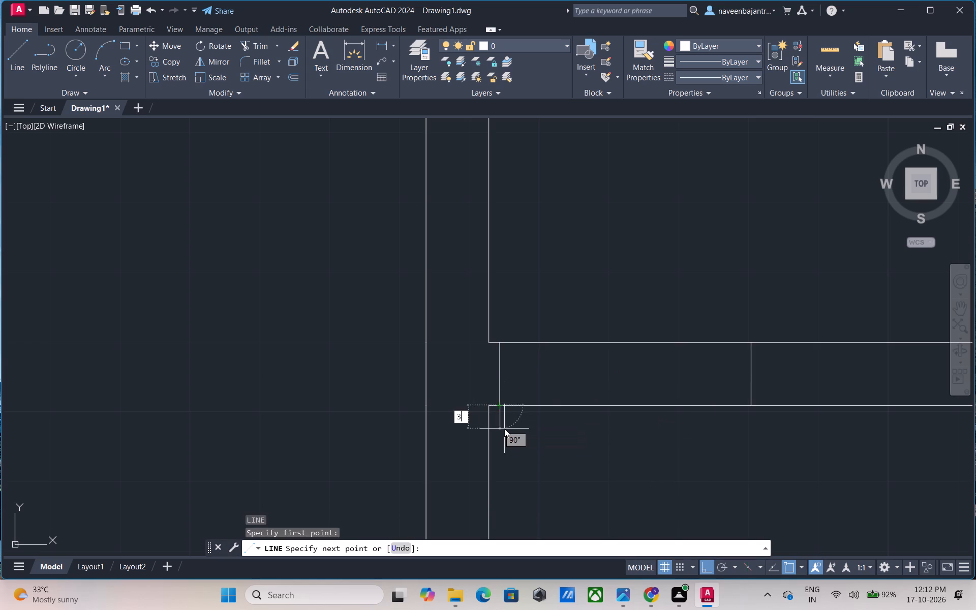
key("Return")
scroll(504, 429, "down", 2)
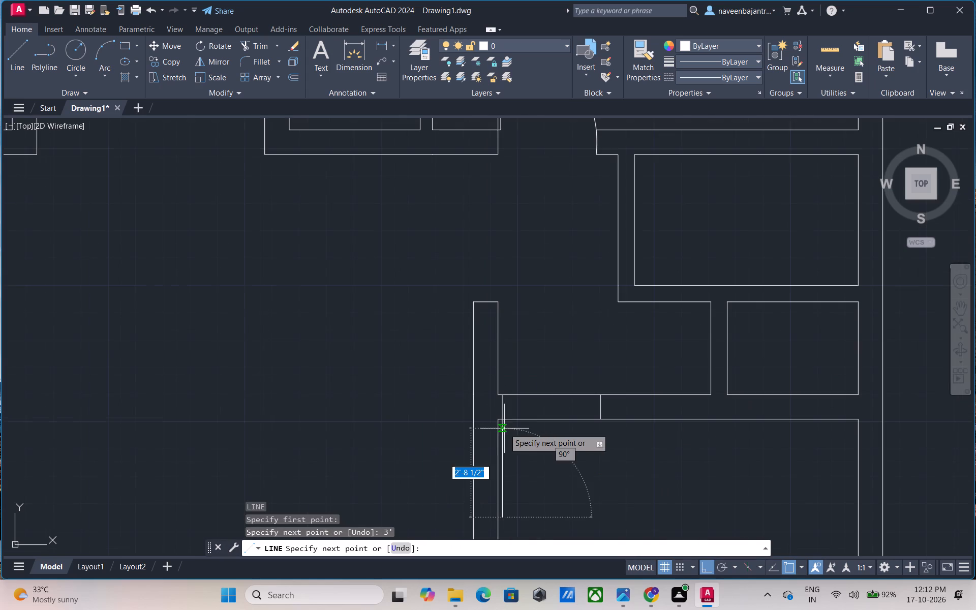
key("Escape")
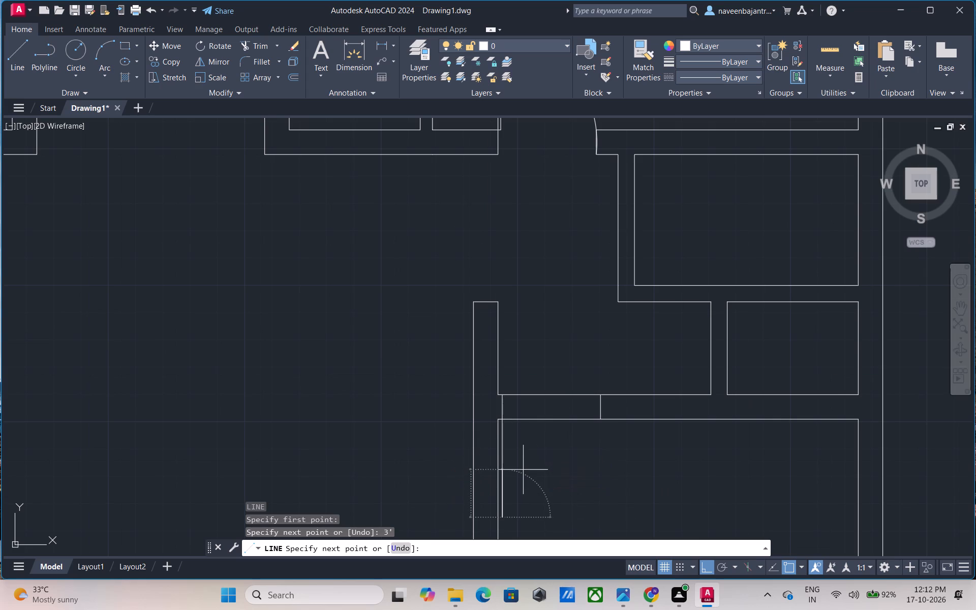
Offset the new door leaf line 1" to the right to give the leaf its thickness.
type("o 1\"")
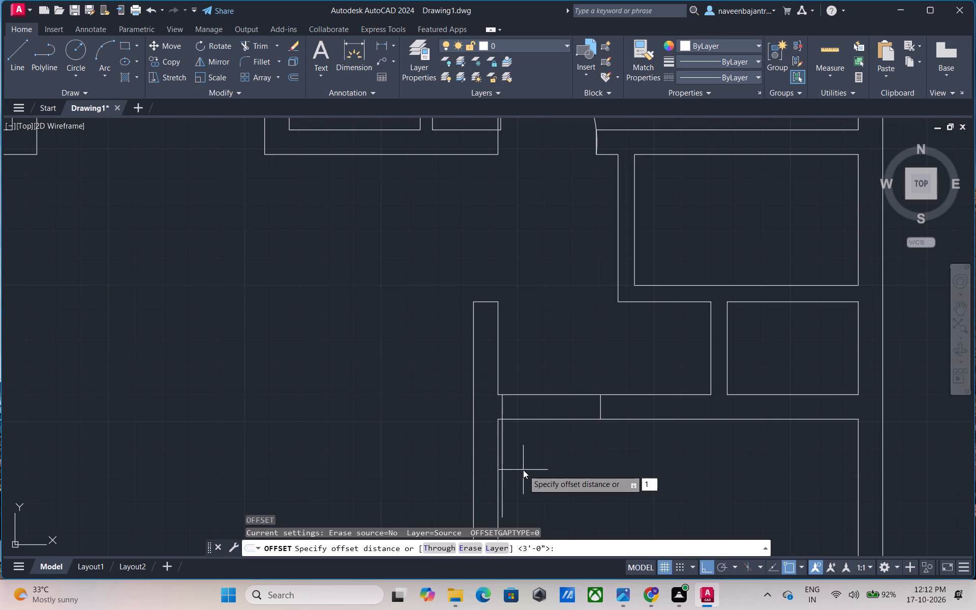
key("Return")
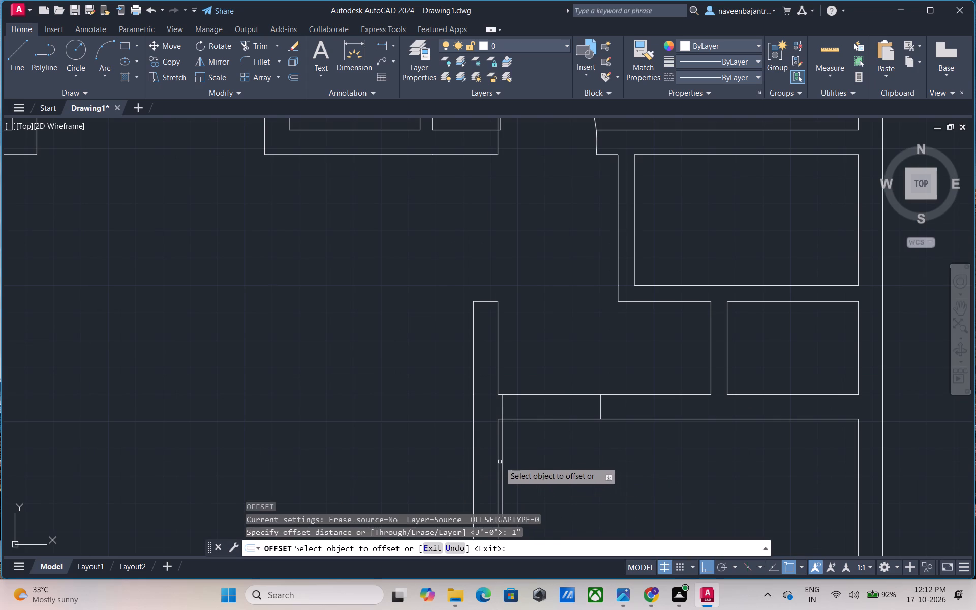
left_click(502, 459)
left_click(541, 459)
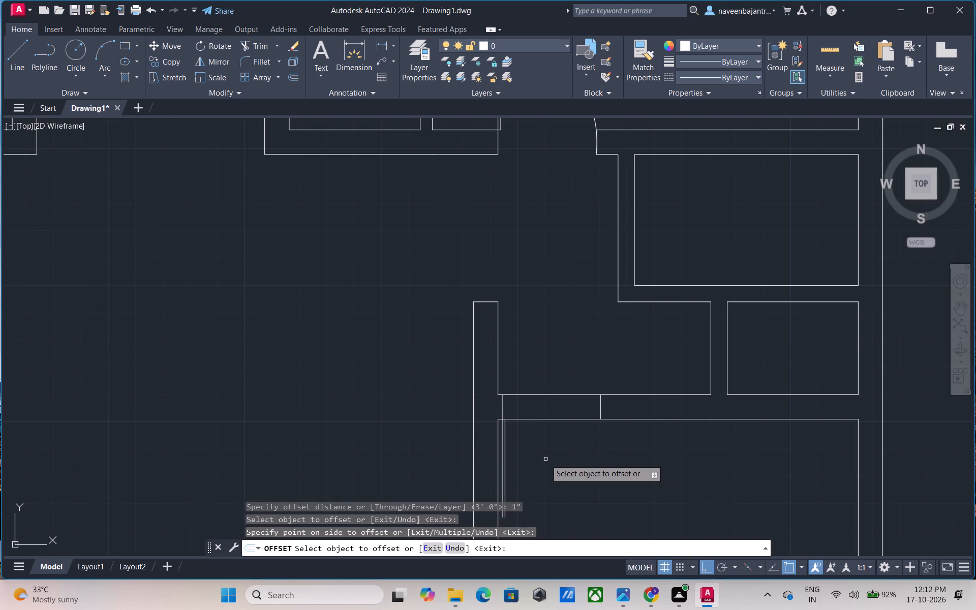
key("Escape")
Trim both lines of the lower horizontal wall between the two jambs to open the second doorway.
type("tr")
key("space")
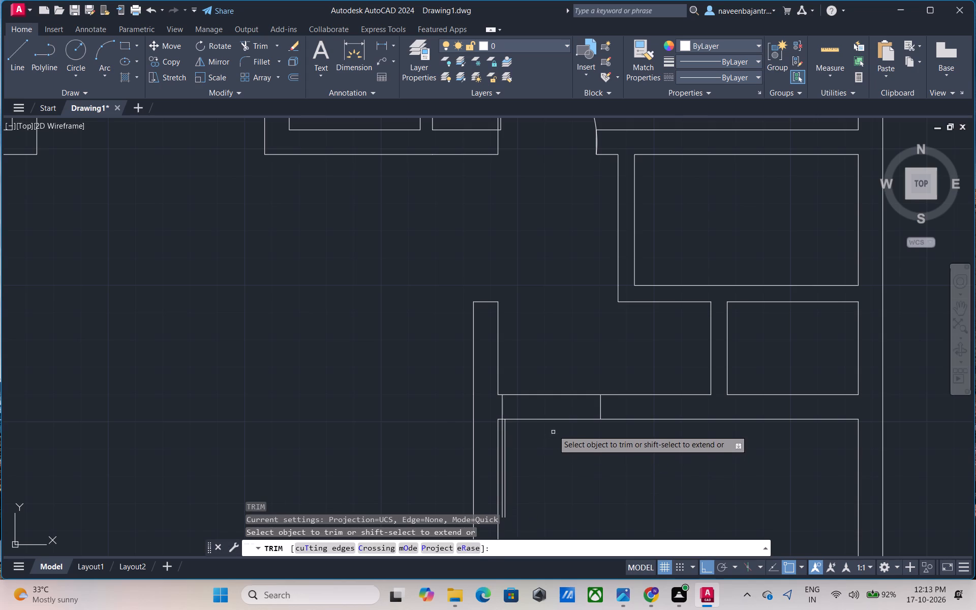
left_click(554, 419)
left_click(558, 395)
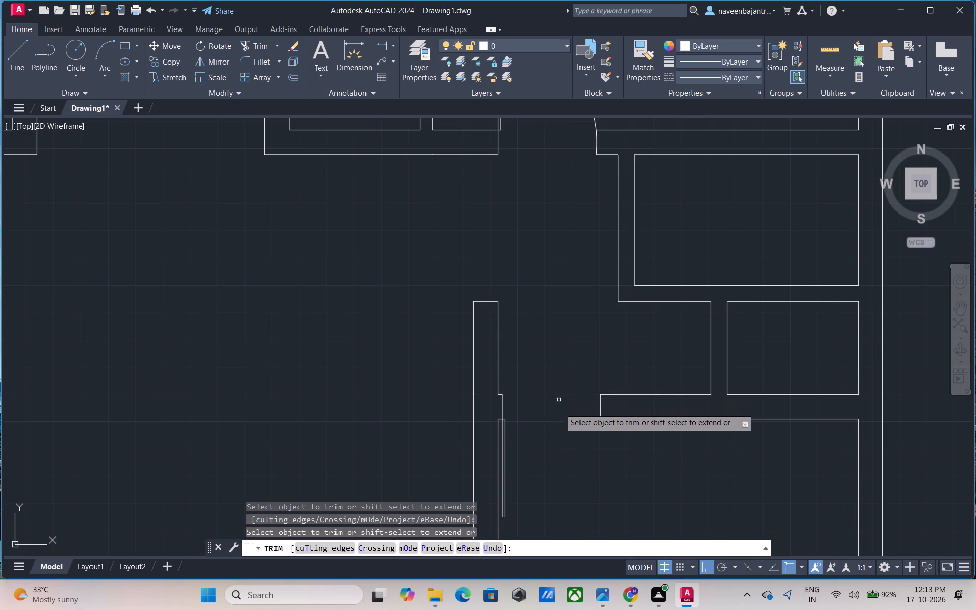
middle_click_drag(563, 447, 555, 371)
key("Escape")
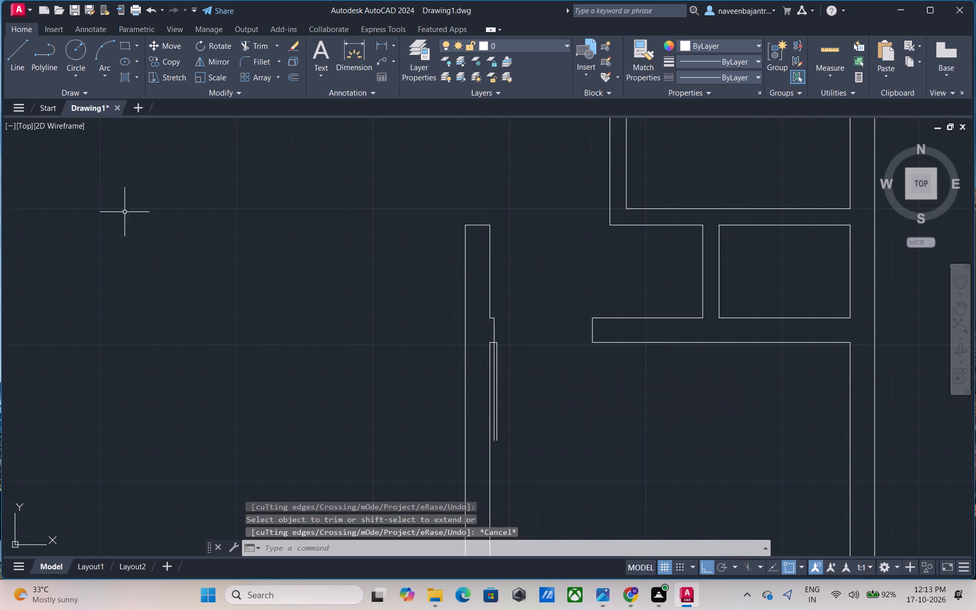
Draw a three-point swing arc from the leaf's lower tip through the right jamb's lower corner to its upper corner.
left_click(107, 49)
scroll(498, 466, "up", 1)
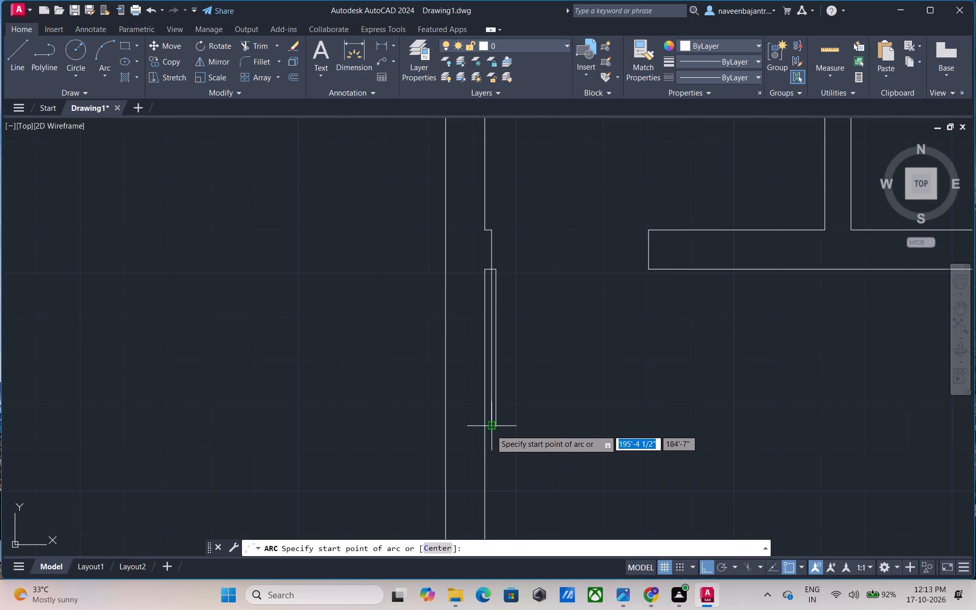
left_click(491, 430)
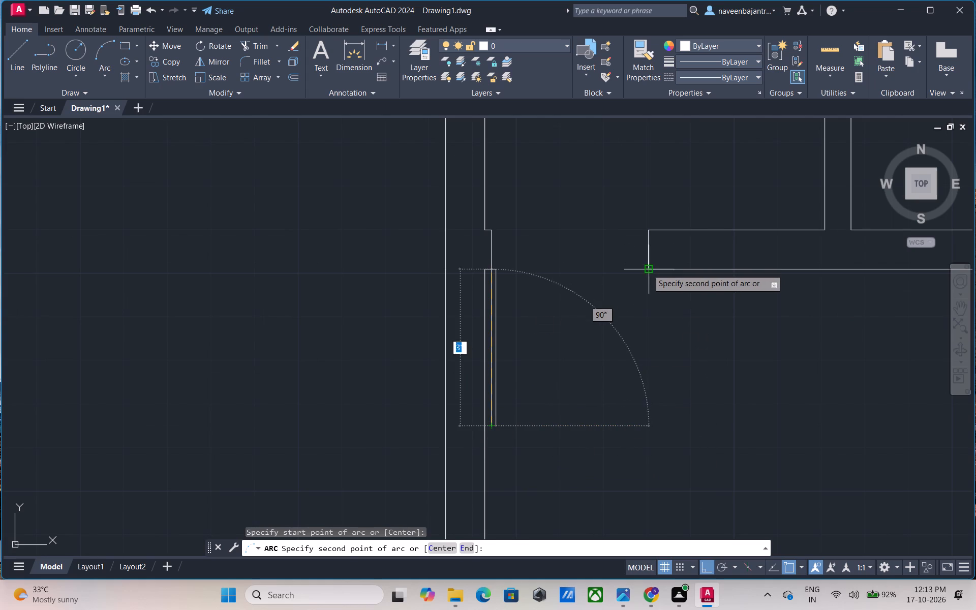
left_click(648, 269)
left_click(648, 231)
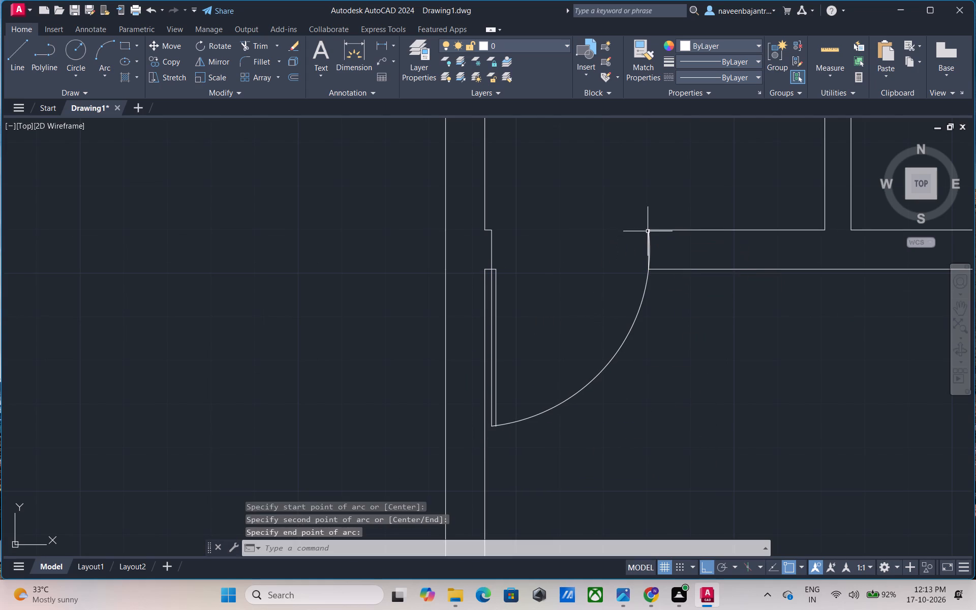
key("Escape")
Draw a vertical line across the wall below the upper small room, just right of its lower-left corner, and trim it to a jamb.
scroll(674, 373, "down", 2)
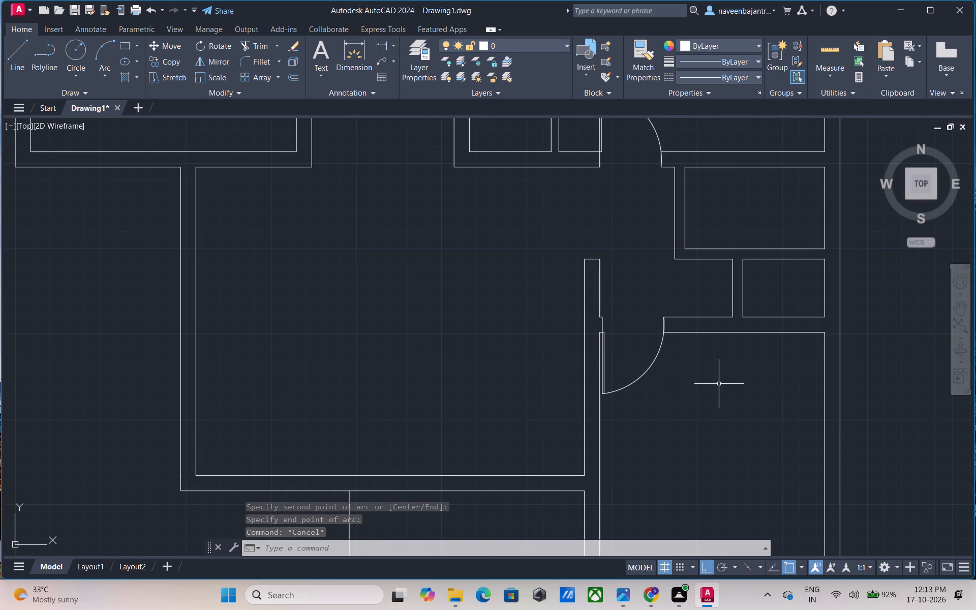
middle_click_drag(719, 384, 595, 434)
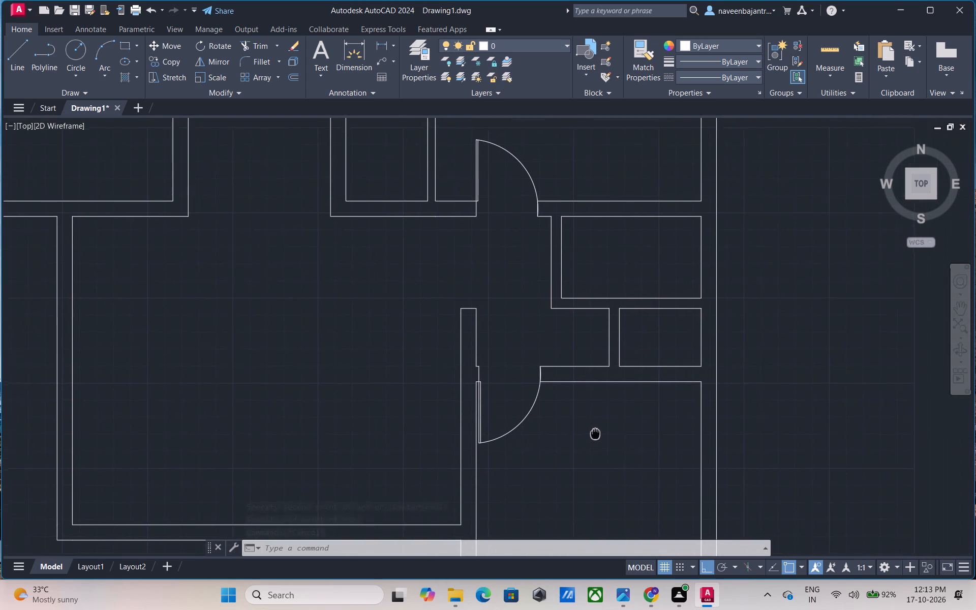
middle_click_drag(595, 434, 587, 454)
scroll(547, 330, "up", 2)
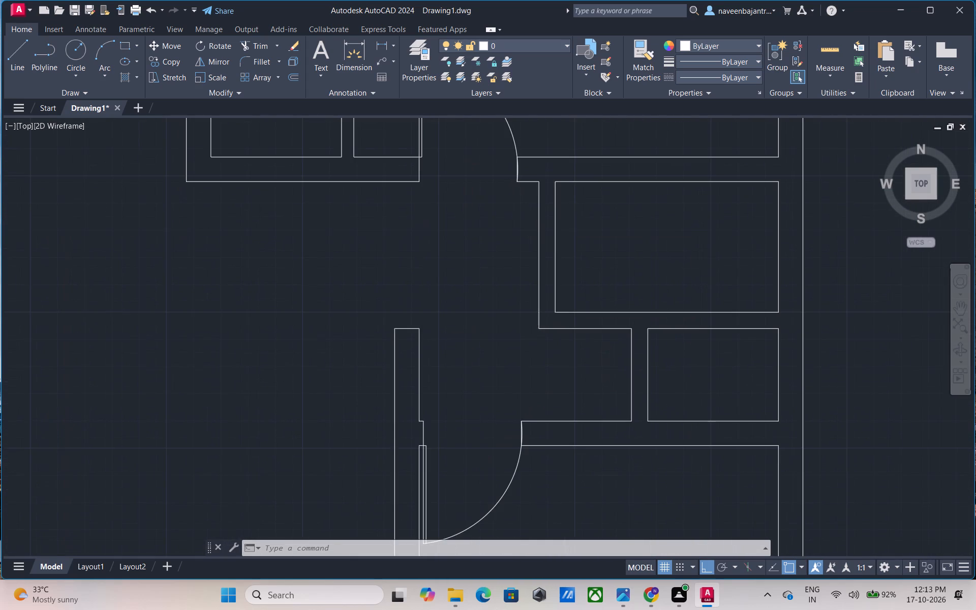
key("Escape")
type("l")
key("space")
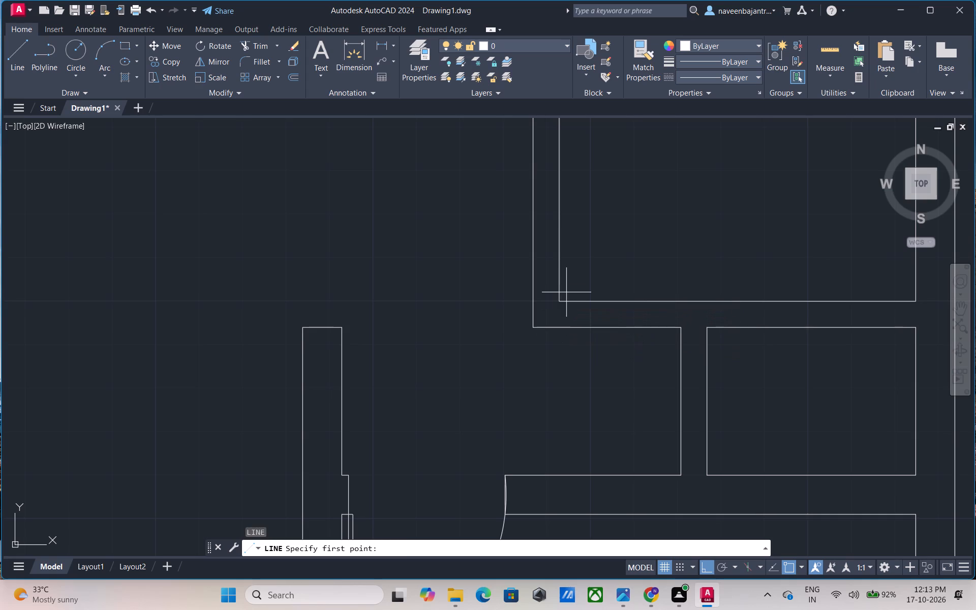
left_click(566, 292)
left_click(569, 352)
key("Escape")
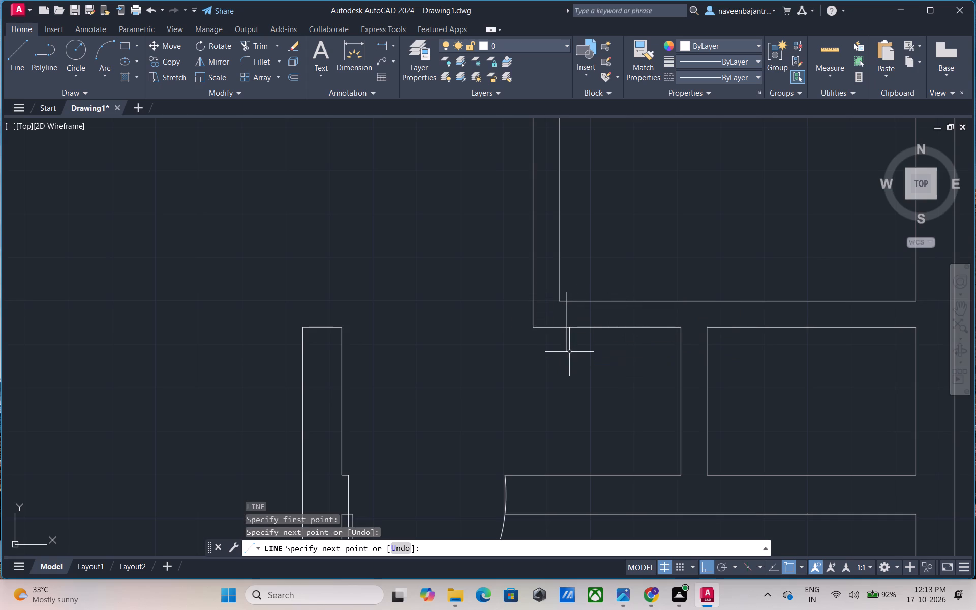
type("tr")
key("space")
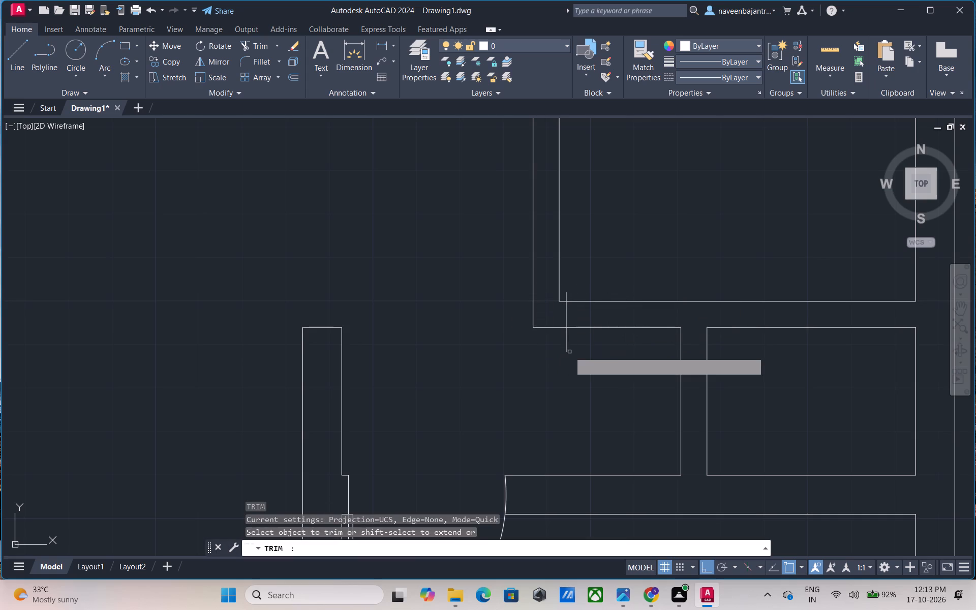
left_click(567, 346)
left_click(565, 296)
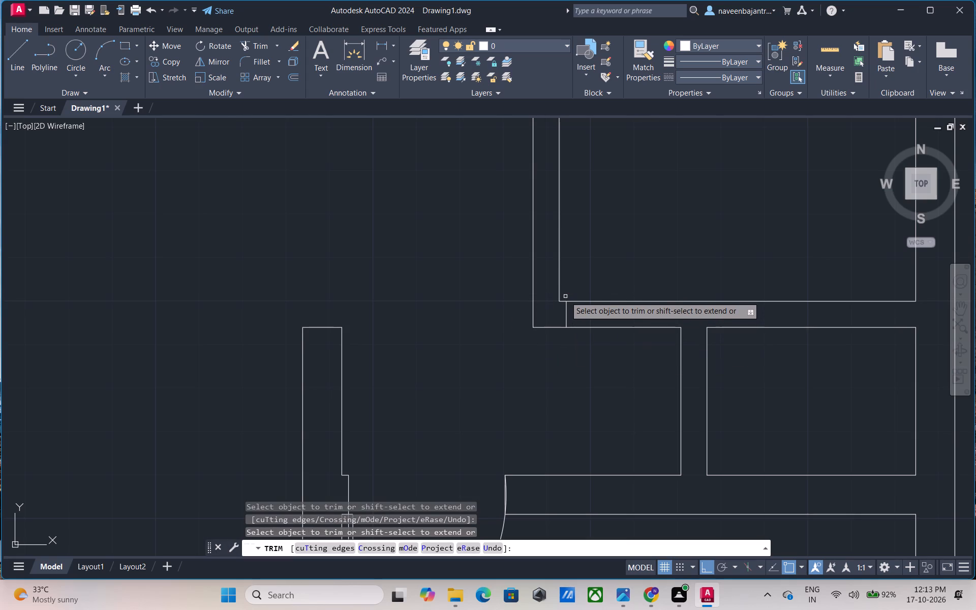
scroll(565, 296, "down", 1)
middle_click_drag(596, 270, 567, 337)
key("Escape")
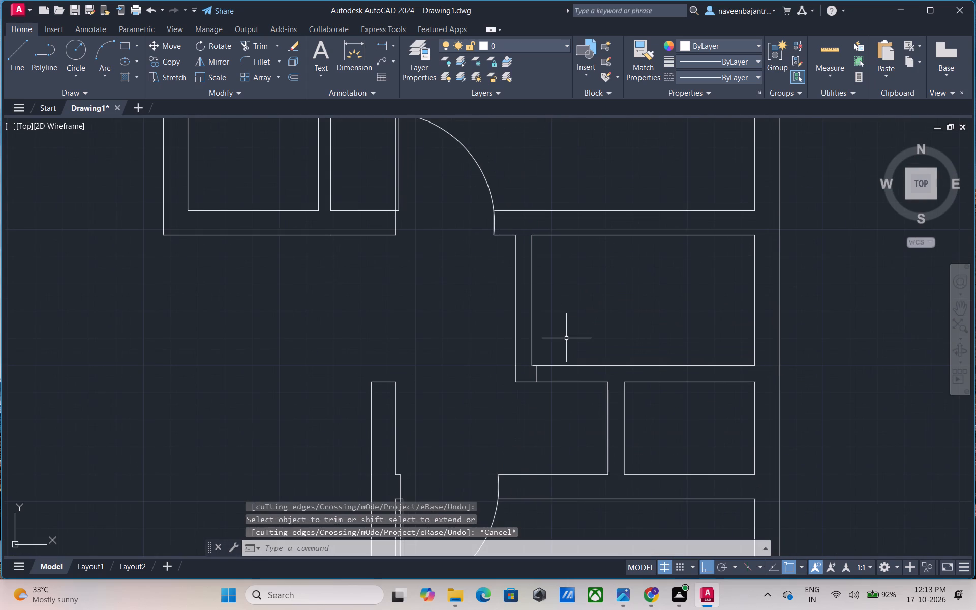
Draw a 2' vertical door leaf line upward from the top of the new jamb into the upper small room.
type("l")
key("space")
scroll(546, 346, "up", 2)
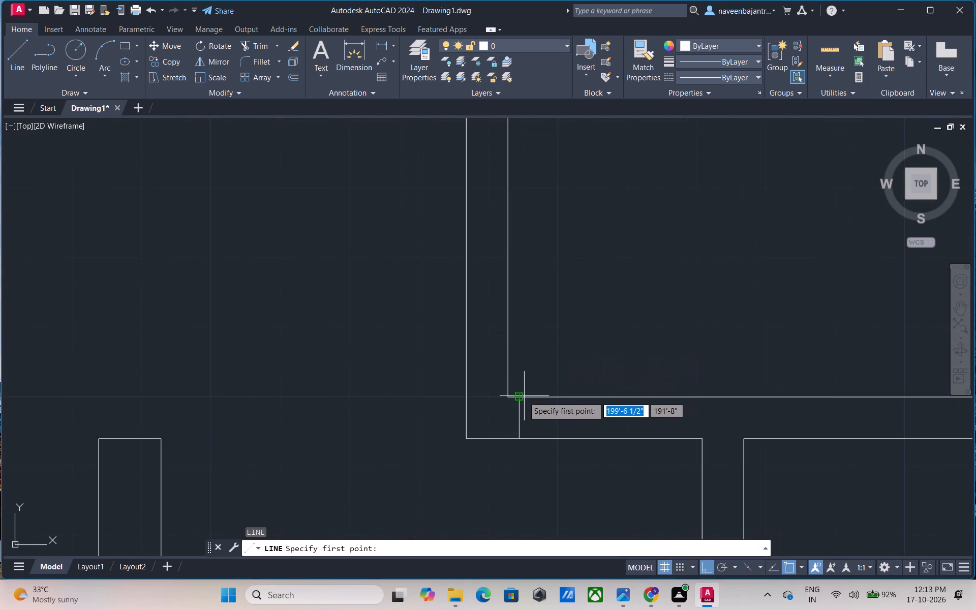
left_click(521, 398)
type("2'")
key("Return")
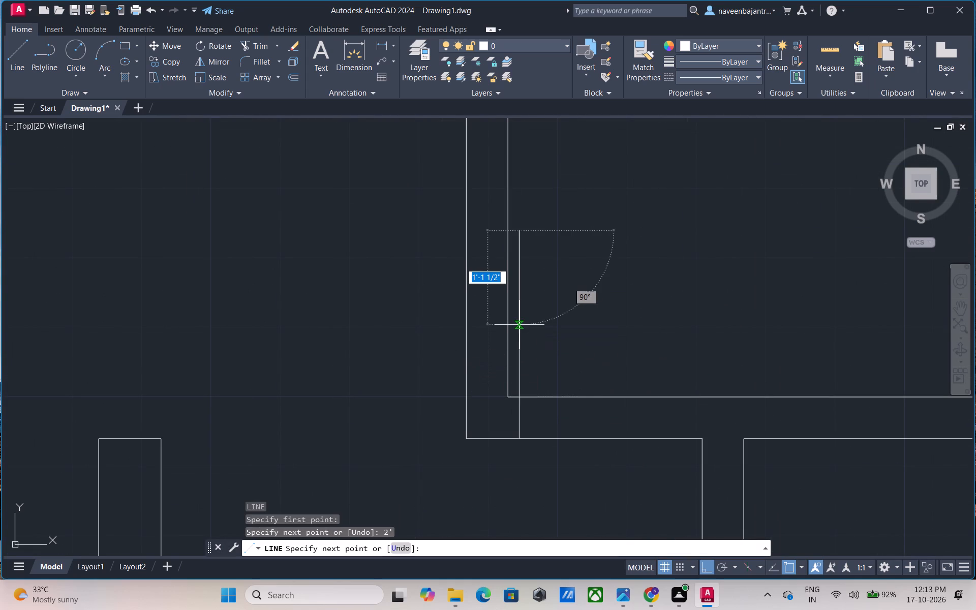
key("Escape")
Offset the new jamb line 2' to the right to mark the third door opening.
type("o 2'")
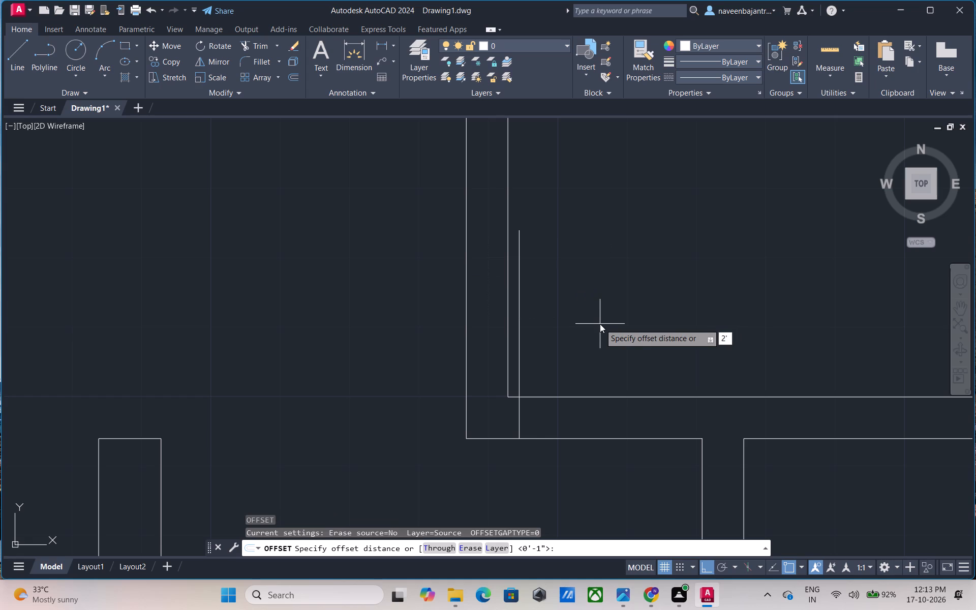
key("Return")
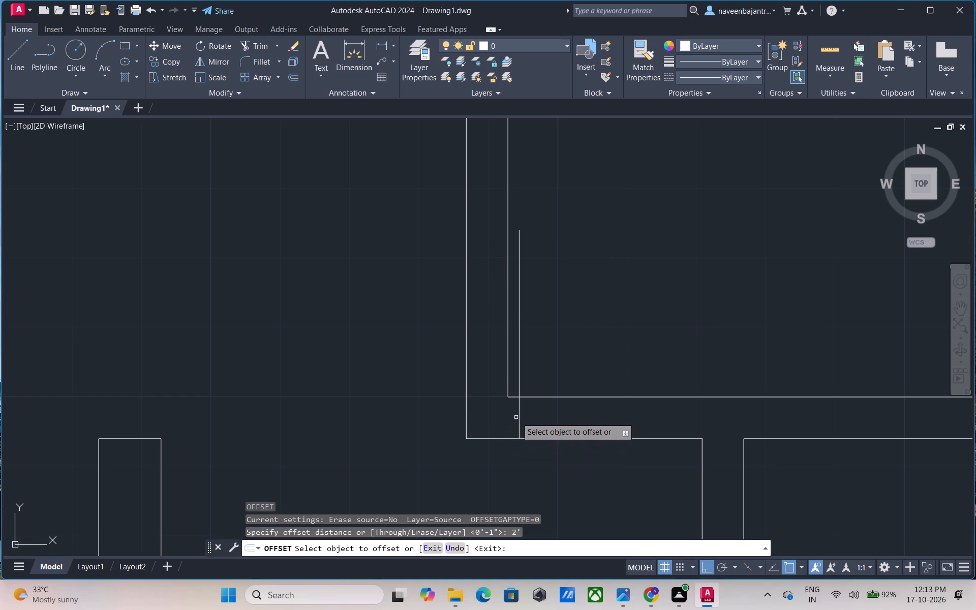
left_click(518, 417)
left_click(567, 409)
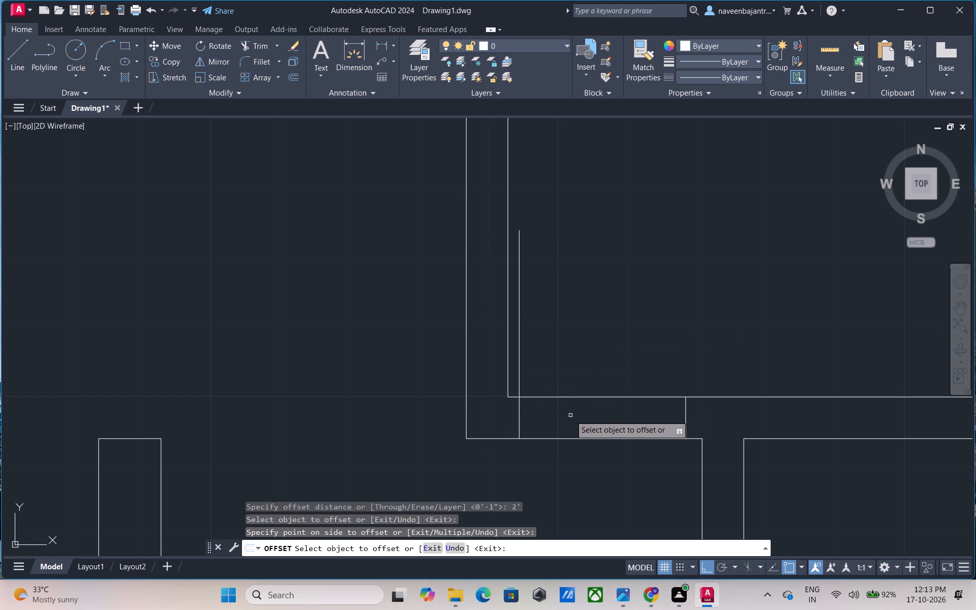
key("Escape")
Offset the 2' door leaf line 1" to the right to give the leaf its thickness.
type("o 1\"")
key("Return")
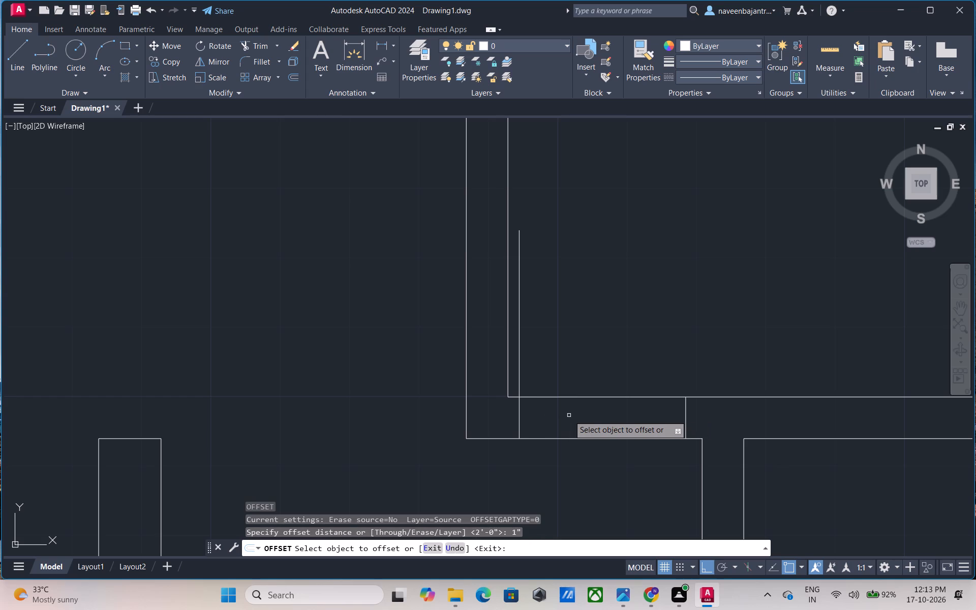
left_click(520, 320)
left_click(532, 321)
key("Escape")
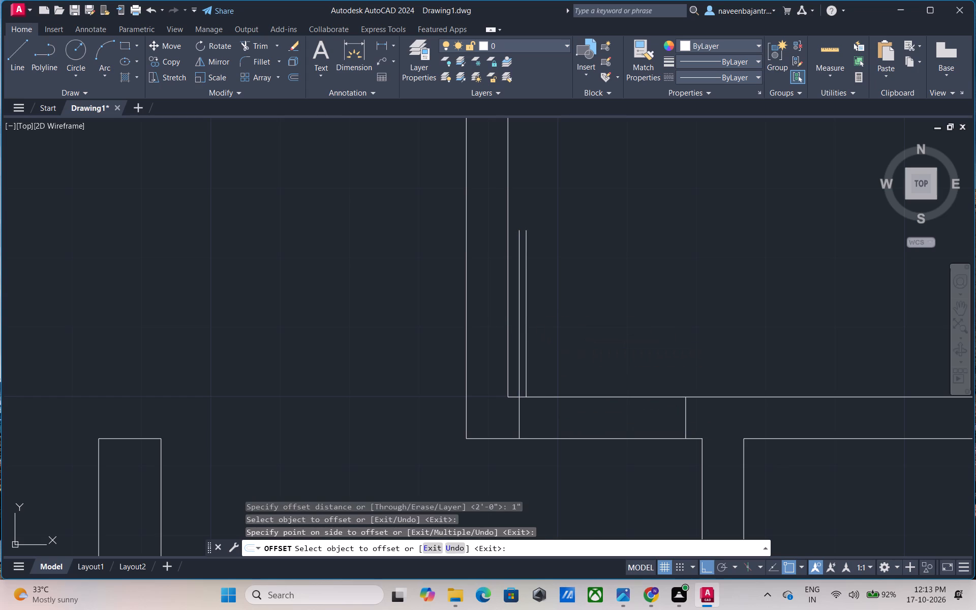
Trim both wall lines between the two jambs to open the 2' doorway into the upper small room.
type("tr")
key("space")
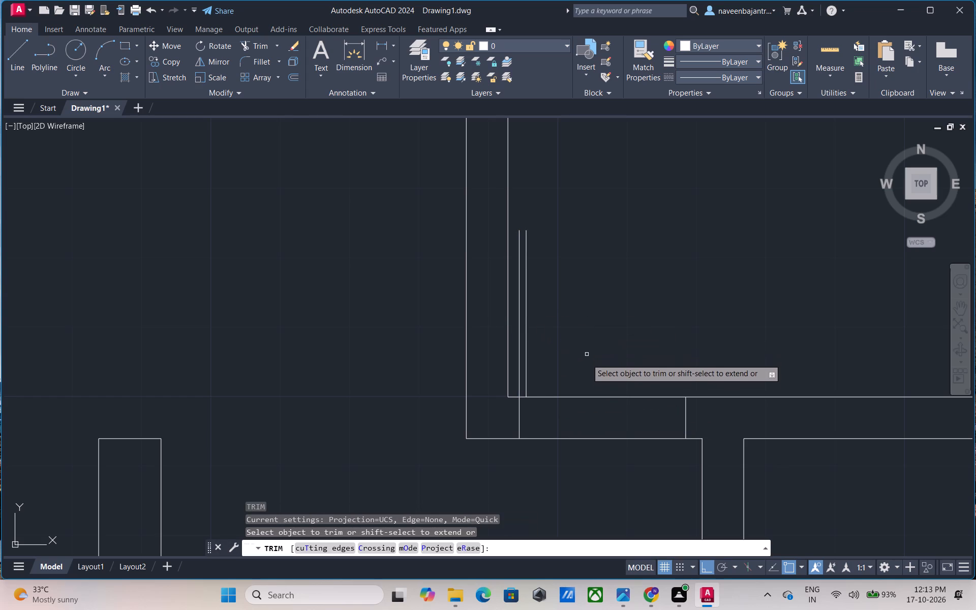
left_click(583, 396)
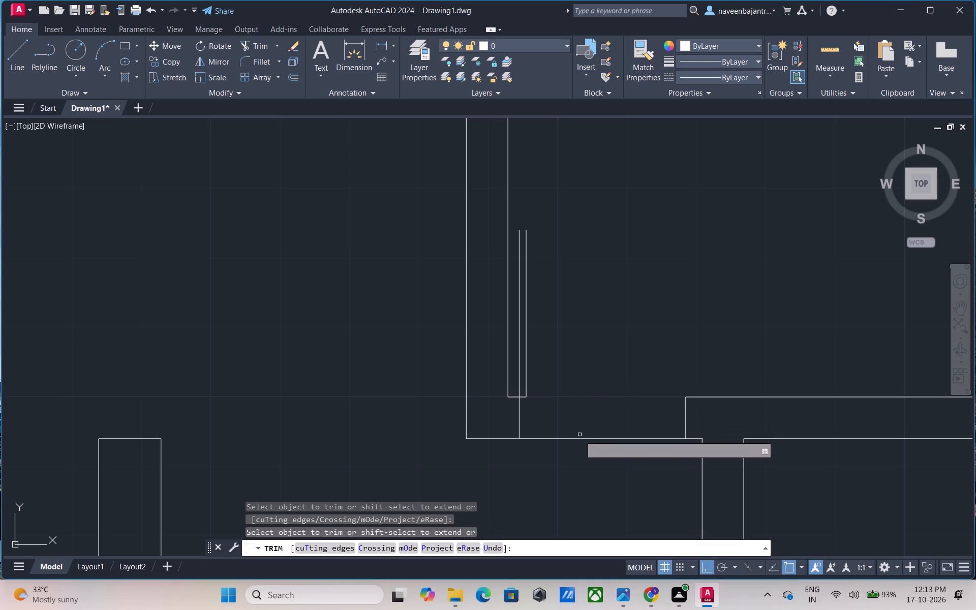
left_click(579, 438)
key("Escape")
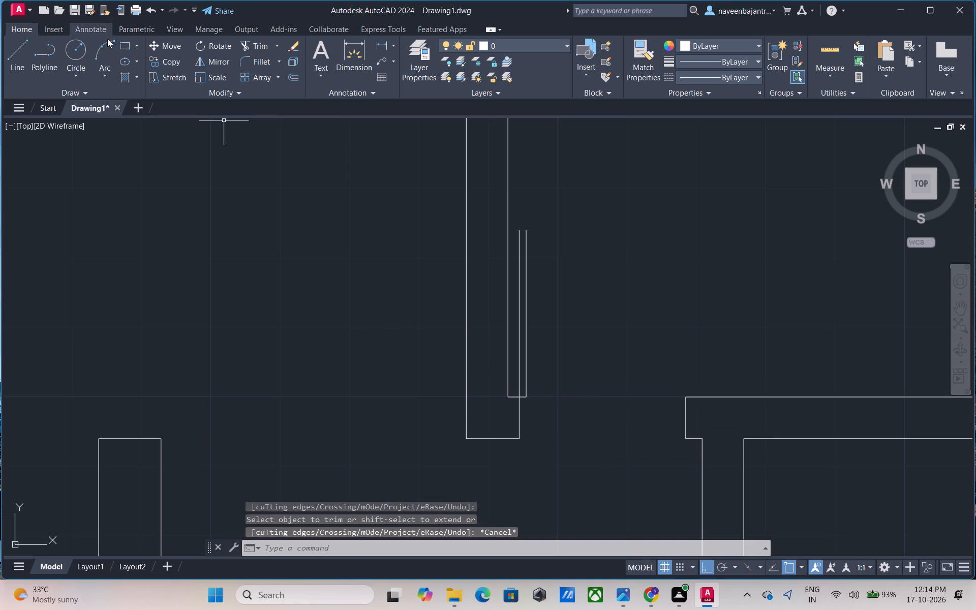
Draw a three-point swing arc from the 2' leaf's upper tip through the right jamb's upper corner to its lower corner.
left_click(107, 51)
left_click(517, 227)
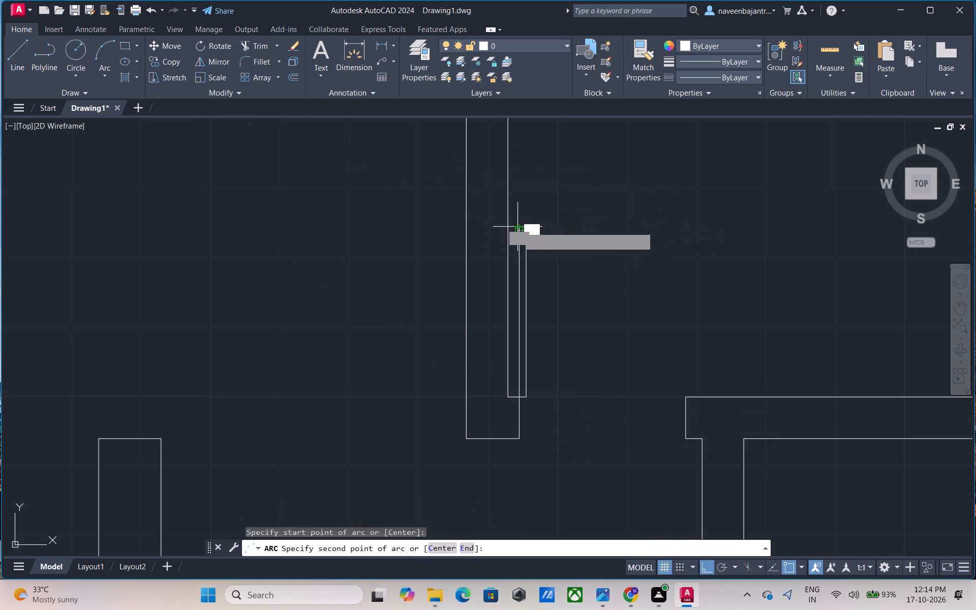
left_click(687, 394)
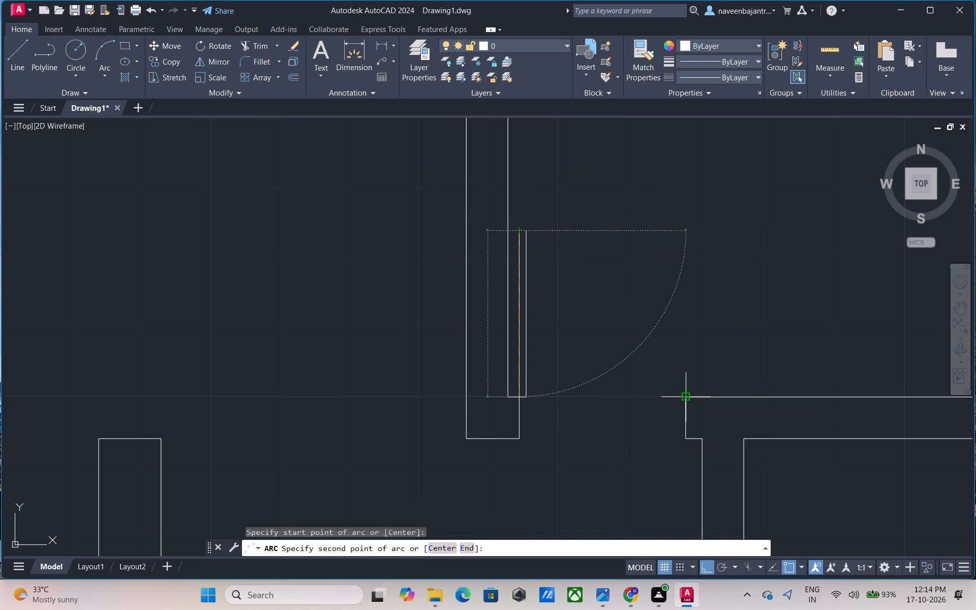
left_click(687, 437)
key("Escape")
Draw a horizontal line about 1'-3" long across the lower small room's left wall, just above its lower inner corner.
middle_click_drag(685, 467, 626, 375)
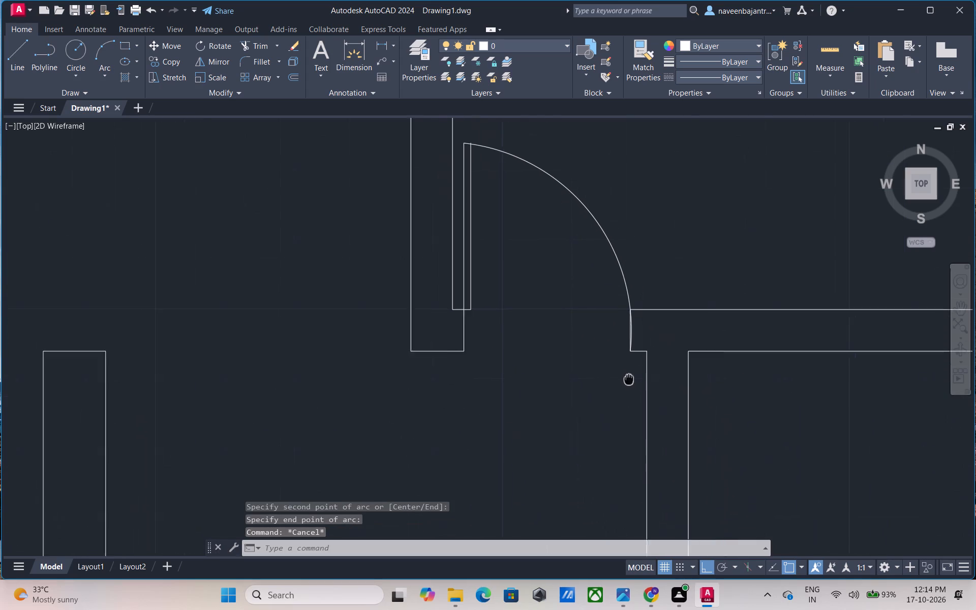
middle_click_drag(626, 375, 598, 333)
middle_click_drag(589, 358, 488, 194)
key("Escape")
type("l")
key("space")
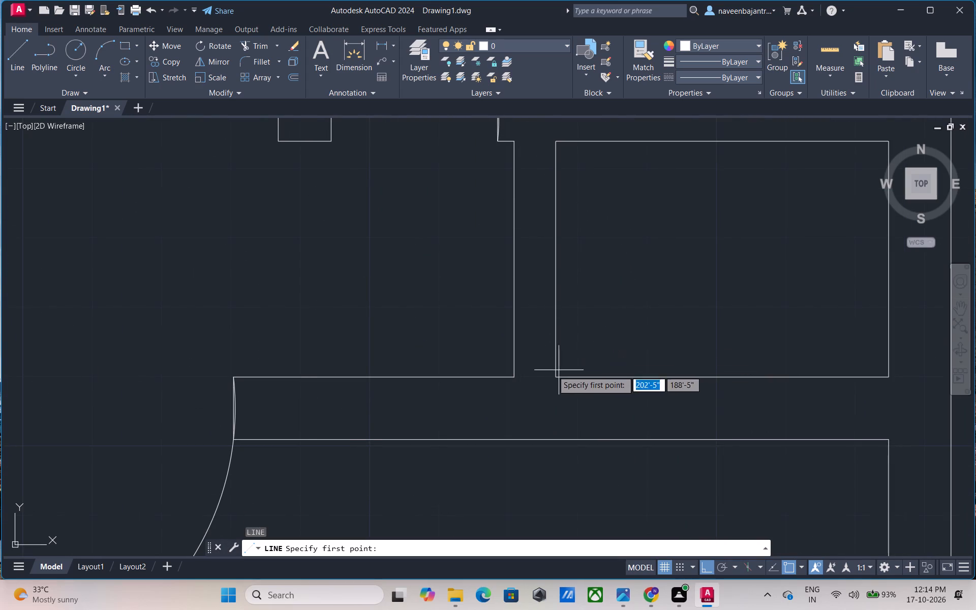
left_click_drag(503, 369, 510, 367)
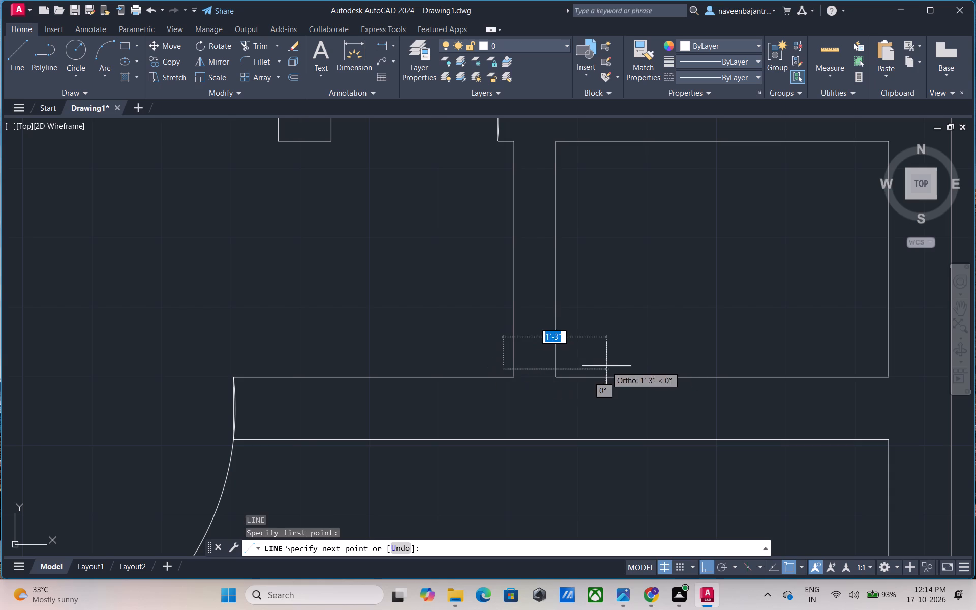
left_click(606, 366)
key("Escape")
Trim the new line's overhanging ends on both sides of the wall, leaving a jamb line across its thickness.
type("tr")
key("space")
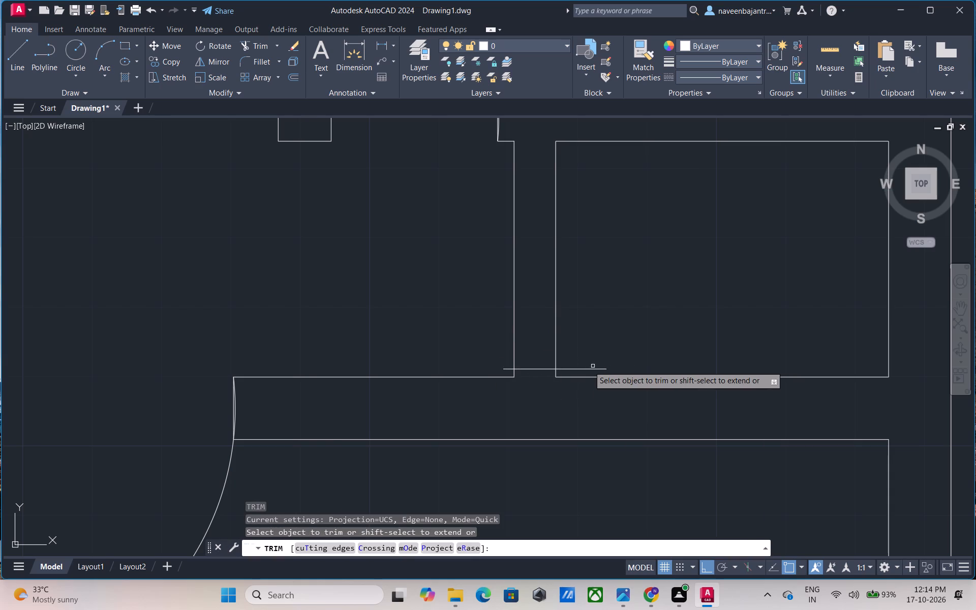
left_click(581, 368)
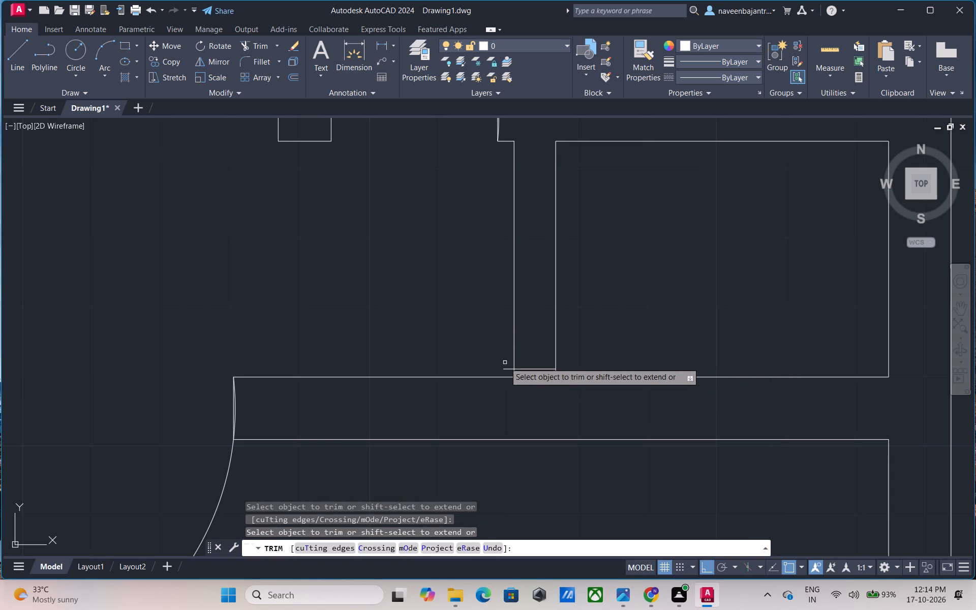
left_click(505, 369)
key("Escape")
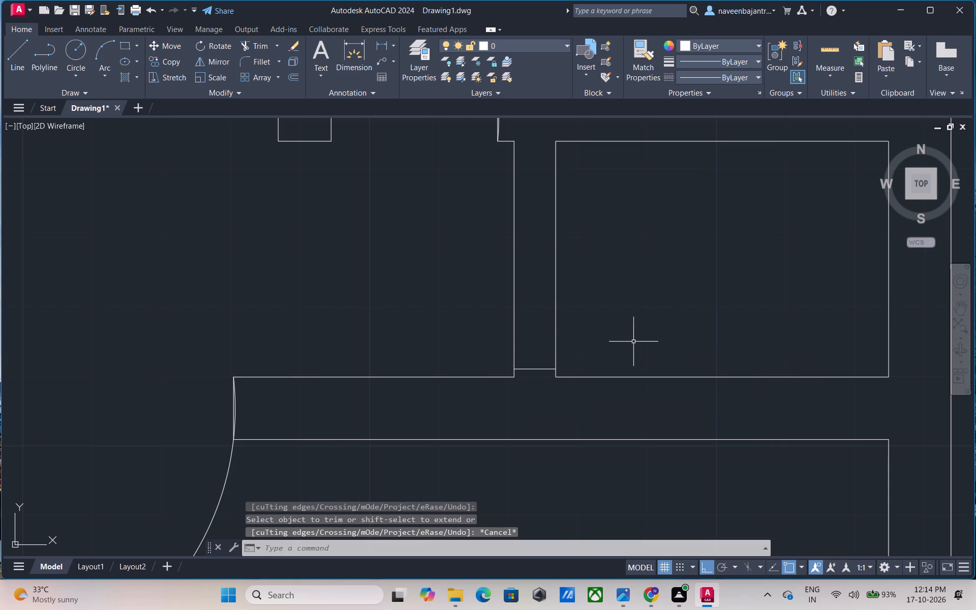
Offset the jamb line 2' upward to mark the door opening in the lower small room's left wall.
type("o 2'")
key("Return")
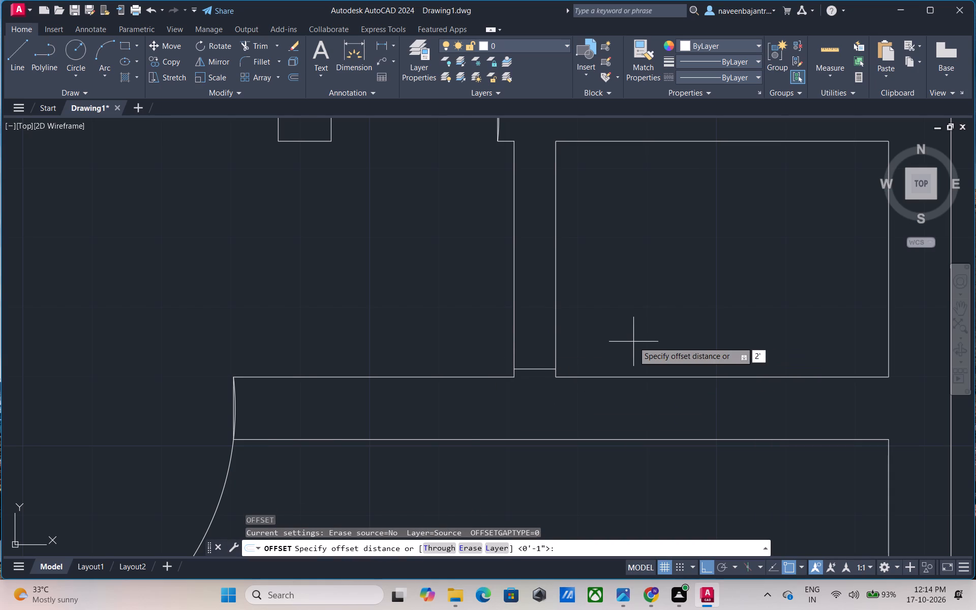
left_click(534, 370)
left_click(537, 349)
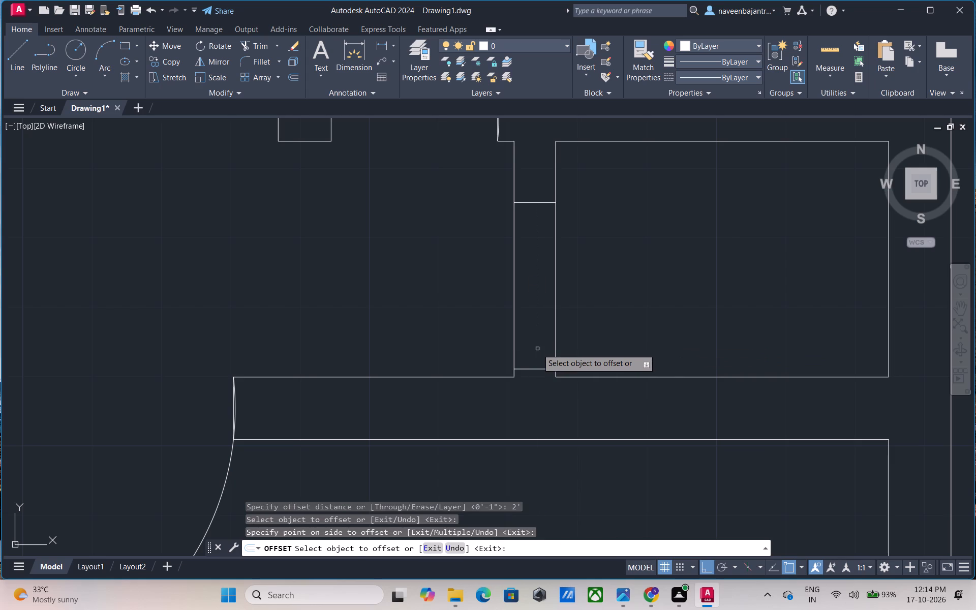
key("Escape")
Draw a 2' horizontal door leaf line into the lower small room from the lower jamb's right end.
type("l")
key("space")
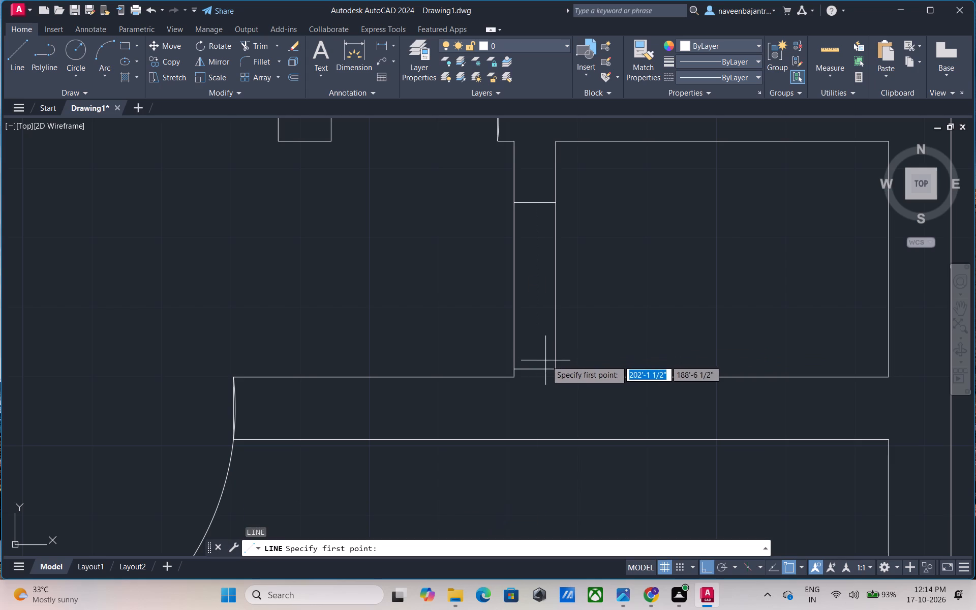
left_click(555, 368)
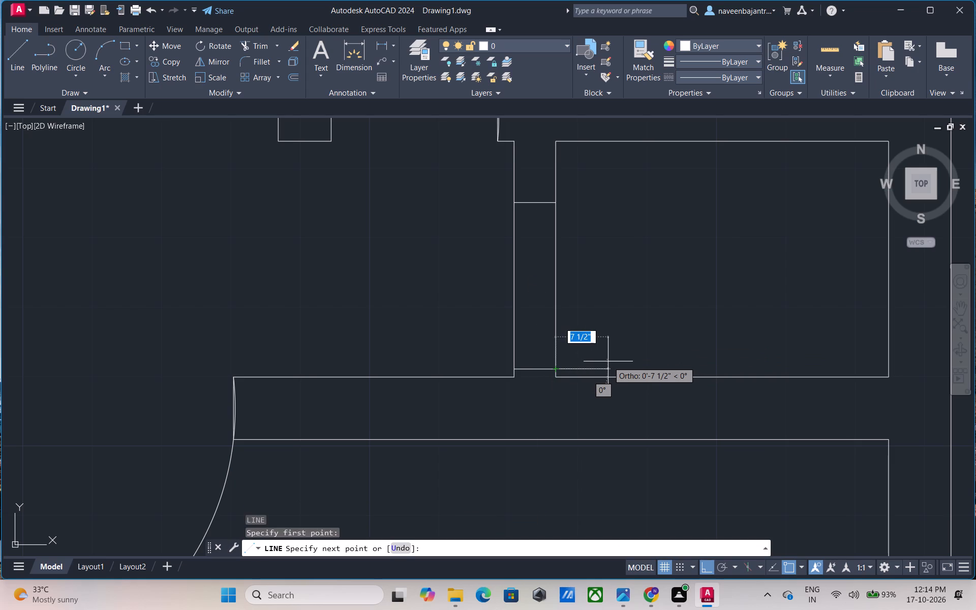
type("2'")
key("Return")
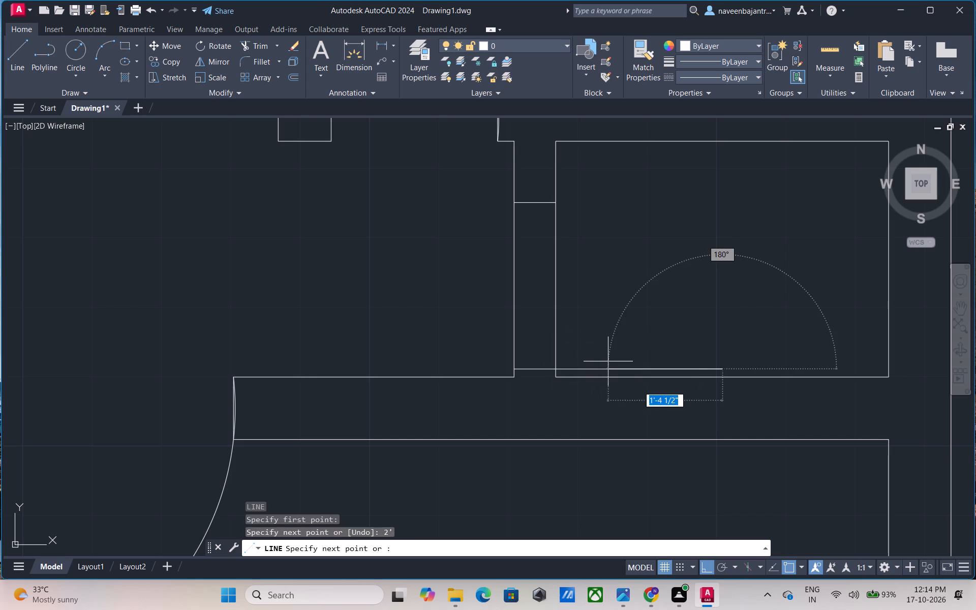
key("grave")
key("Escape")
key("Escape")
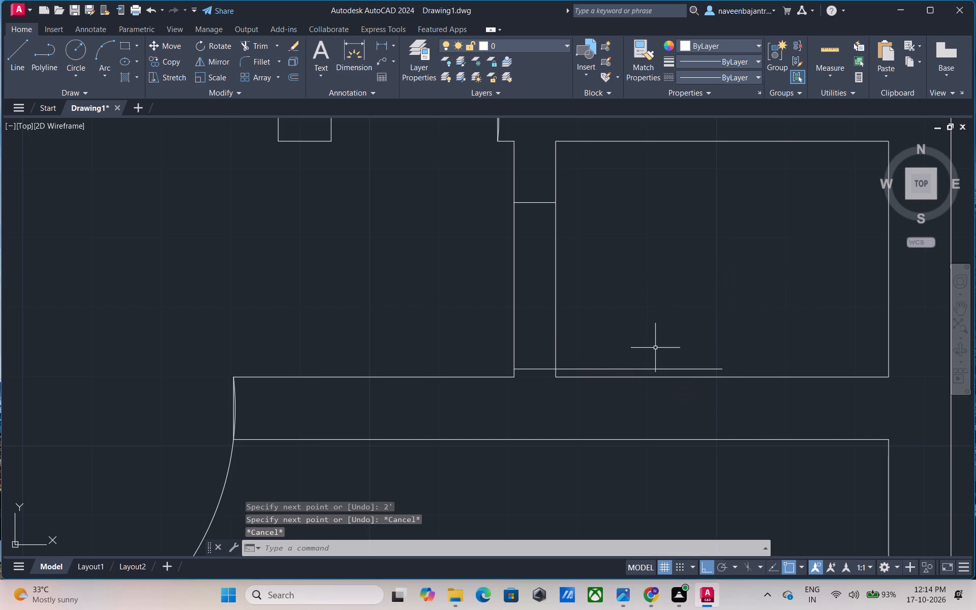
Offset the new 2' door leaf line 1" upward to give the leaf its thickness.
key("o")
key("space")
type("1\"")
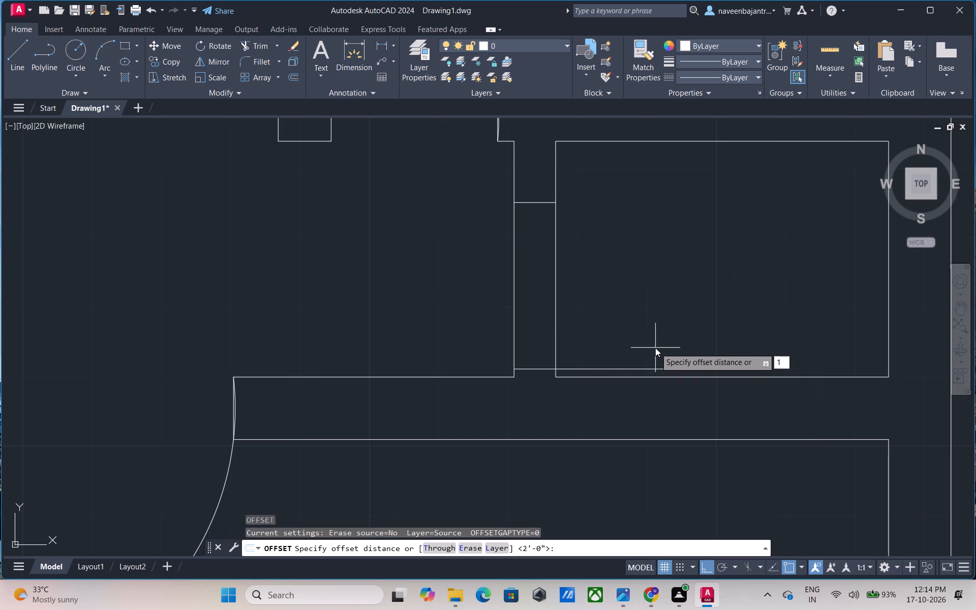
key("Return")
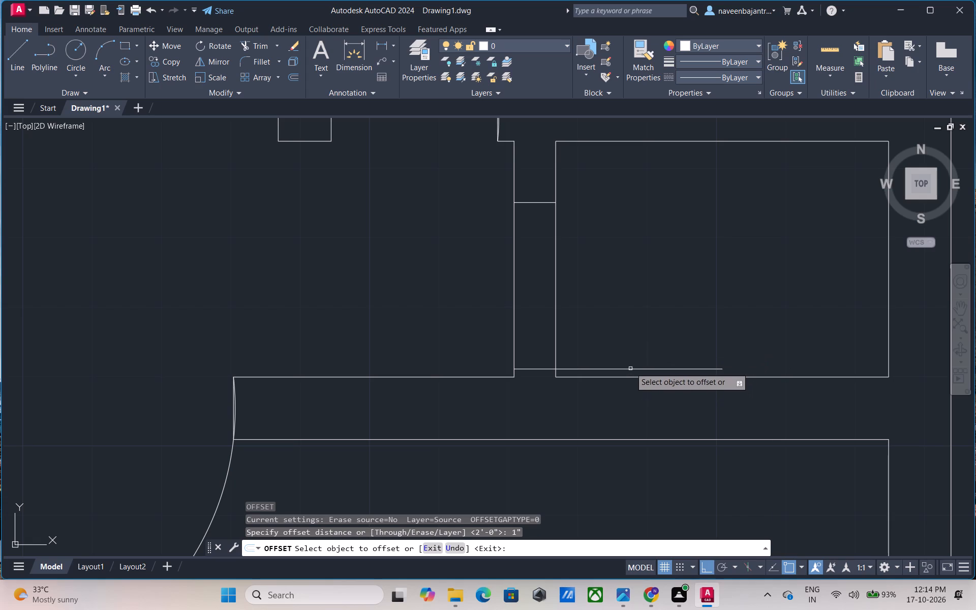
left_click(626, 368)
left_click(625, 350)
key("Escape")
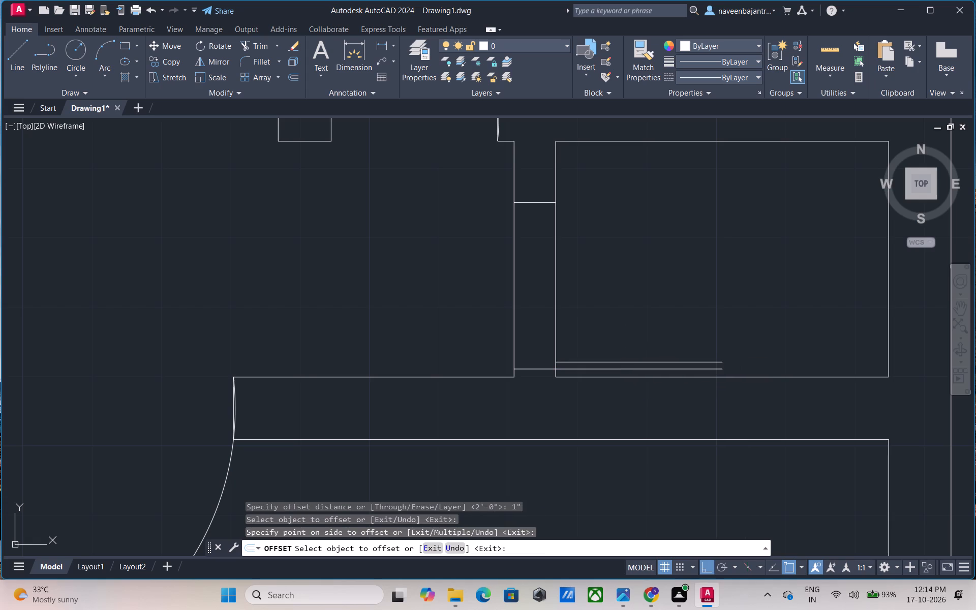
Trim both wall lines between the two jambs to open the 2' doorway into the lower small room.
type("tr")
key("space")
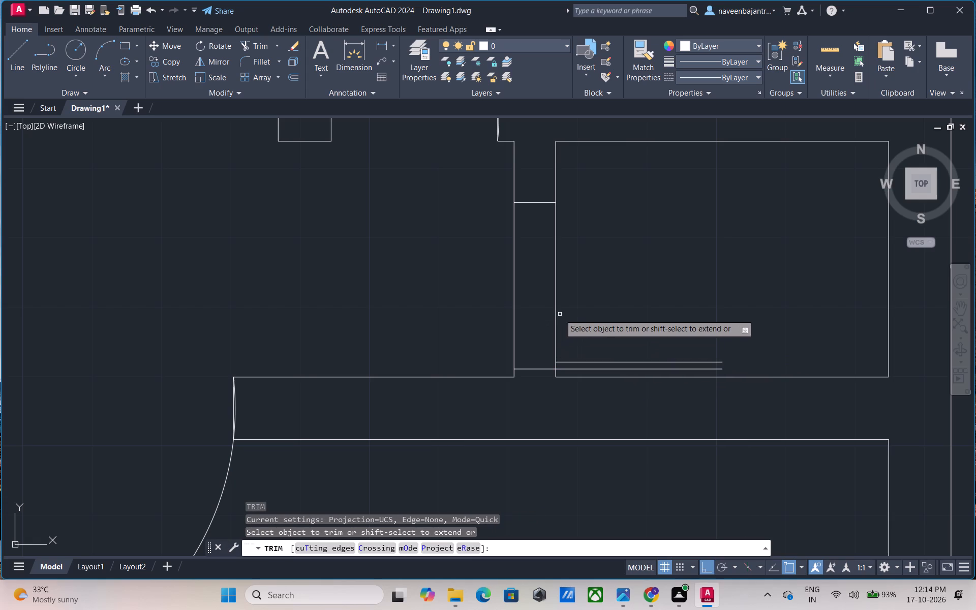
left_click(557, 320)
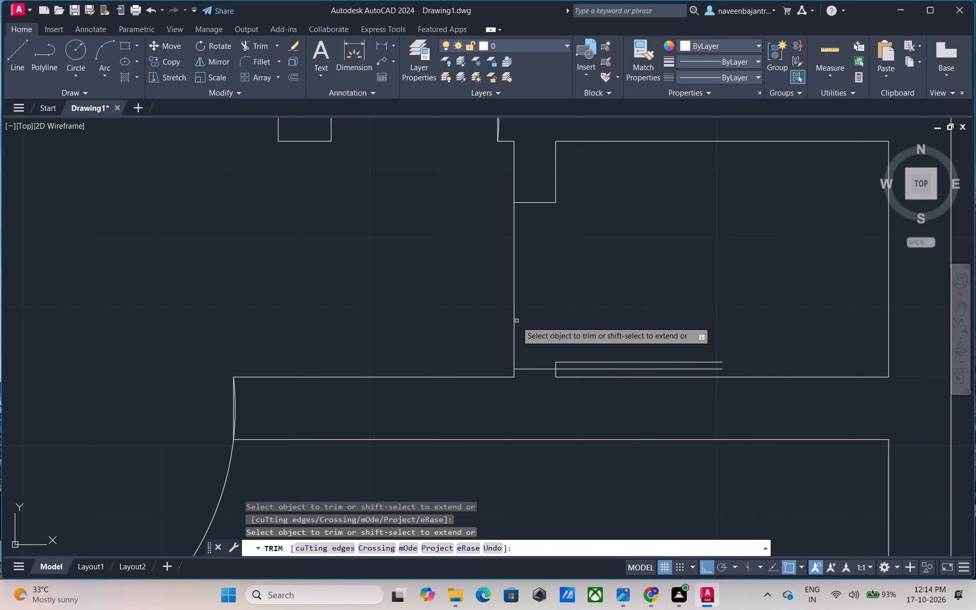
left_click(515, 322)
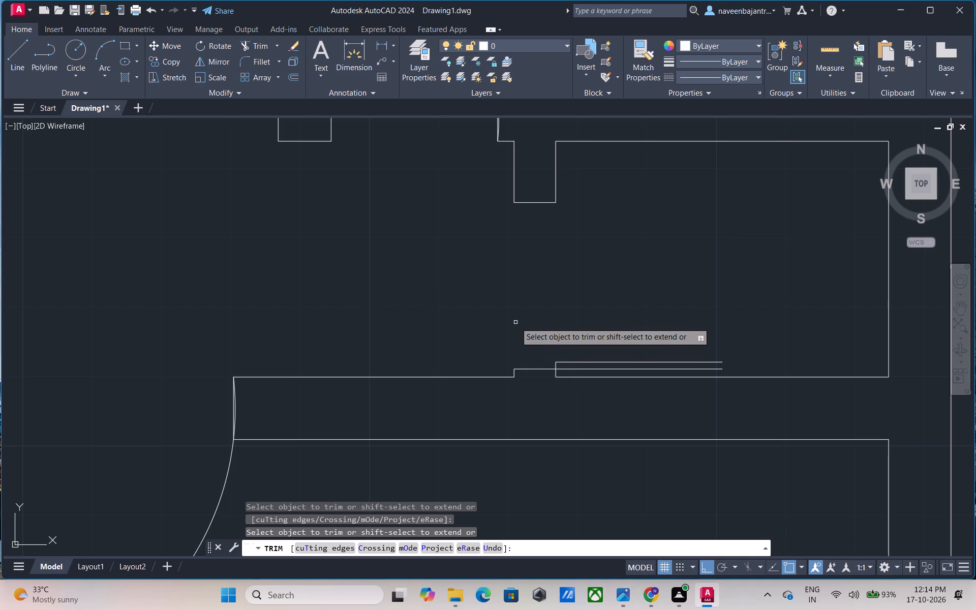
key("Escape")
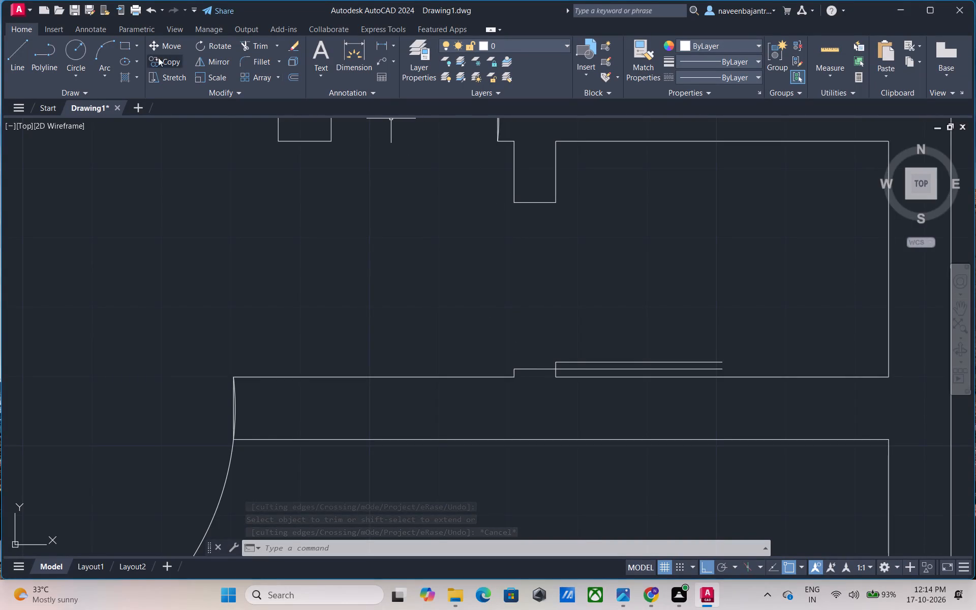
Draw a three-point swing arc from the leaf's lower right tip through the upper jamb's right corner to its left corner.
left_click(112, 51)
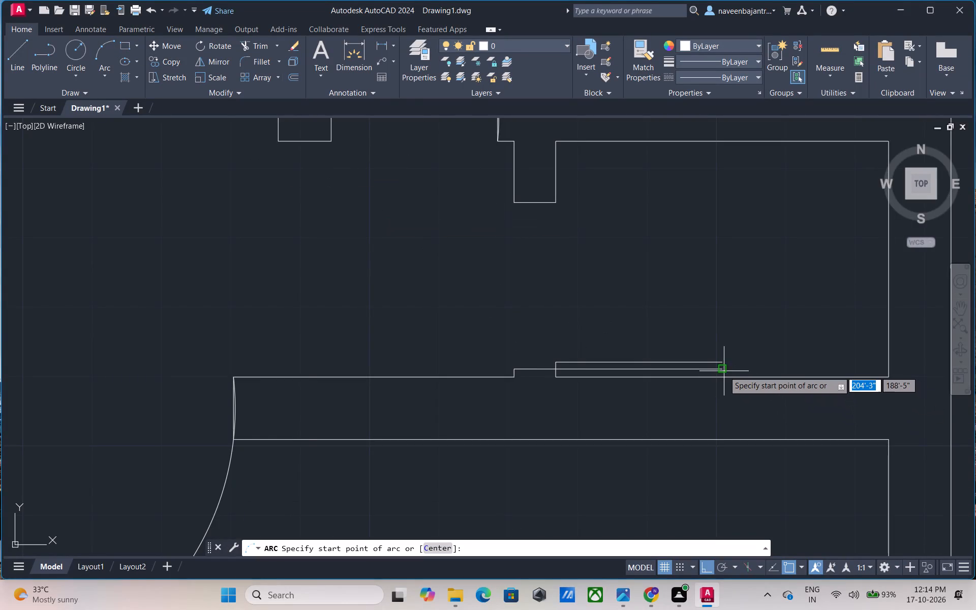
left_click(724, 371)
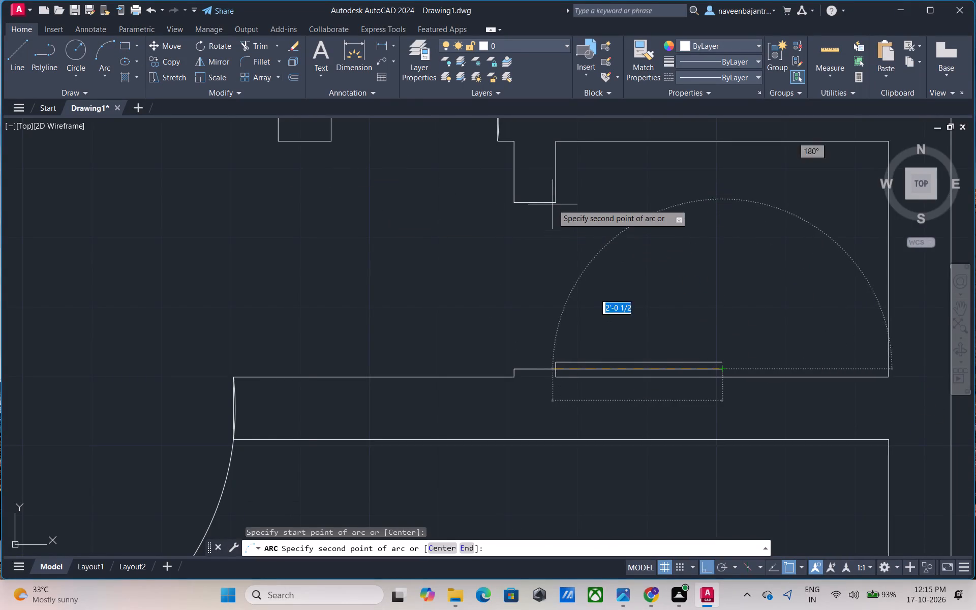
left_click(553, 200)
left_click(516, 200)
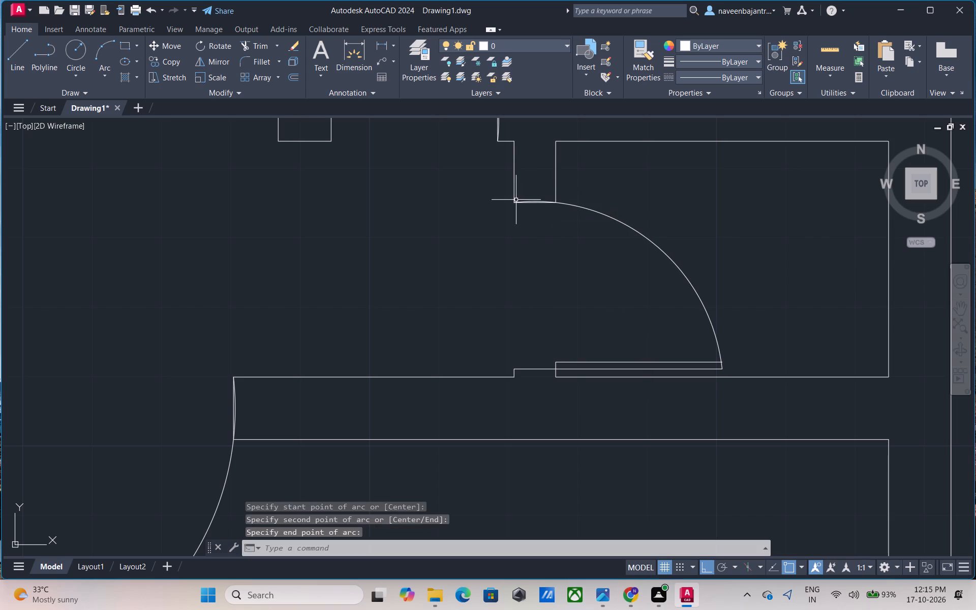
key("Escape")
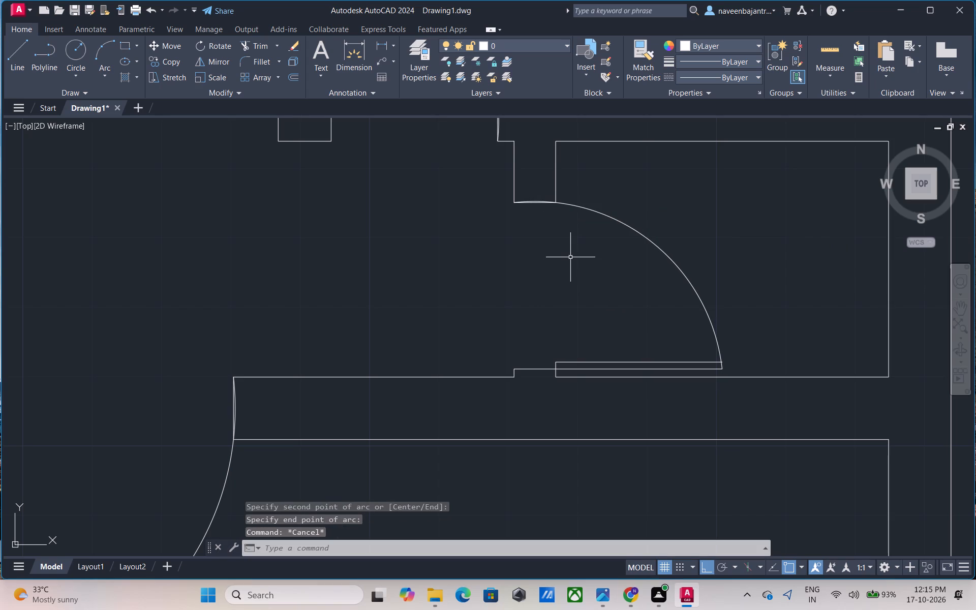
Draw a horizontal line from the upper-left room's lower right inner corner across its right wall, extending past the outer face.
scroll(570, 258, "down", 3)
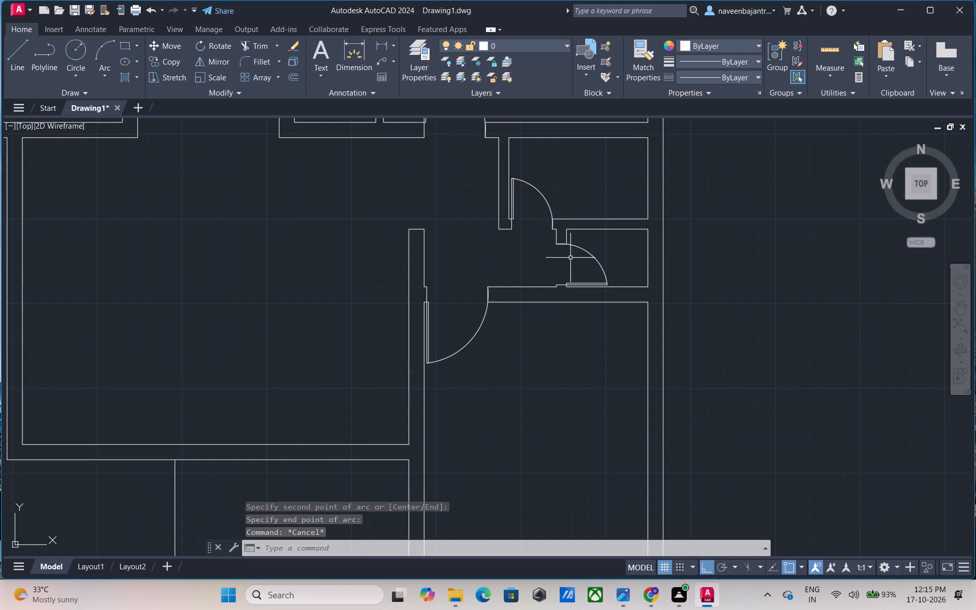
scroll(570, 258, "down", 1)
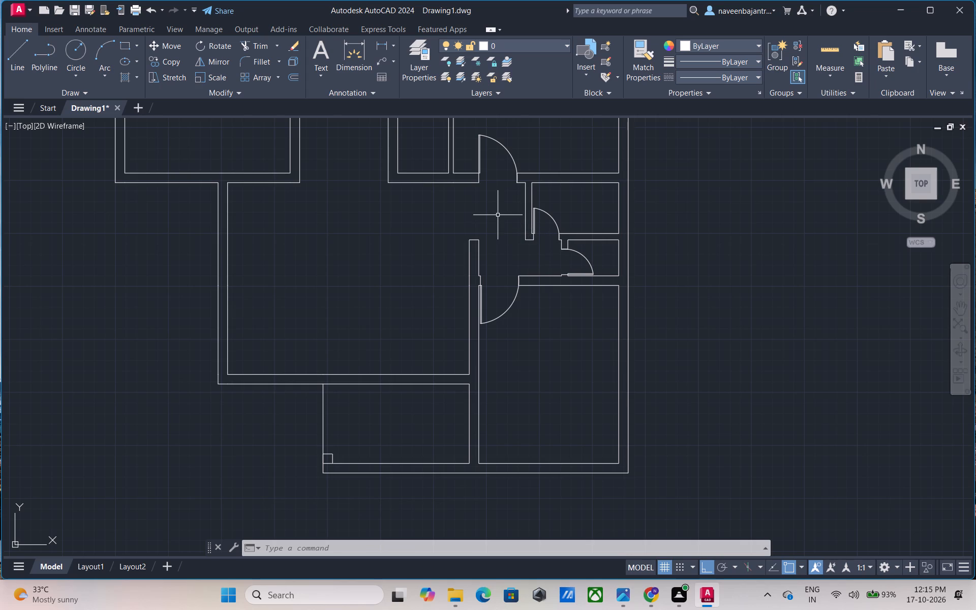
middle_click_drag(497, 215, 497, 245)
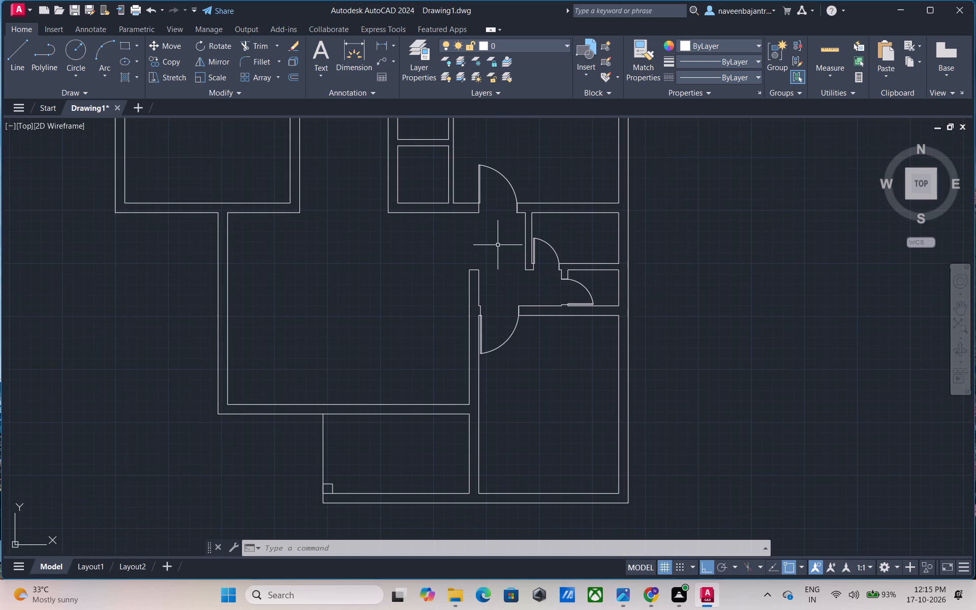
middle_click_drag(515, 280, 507, 314)
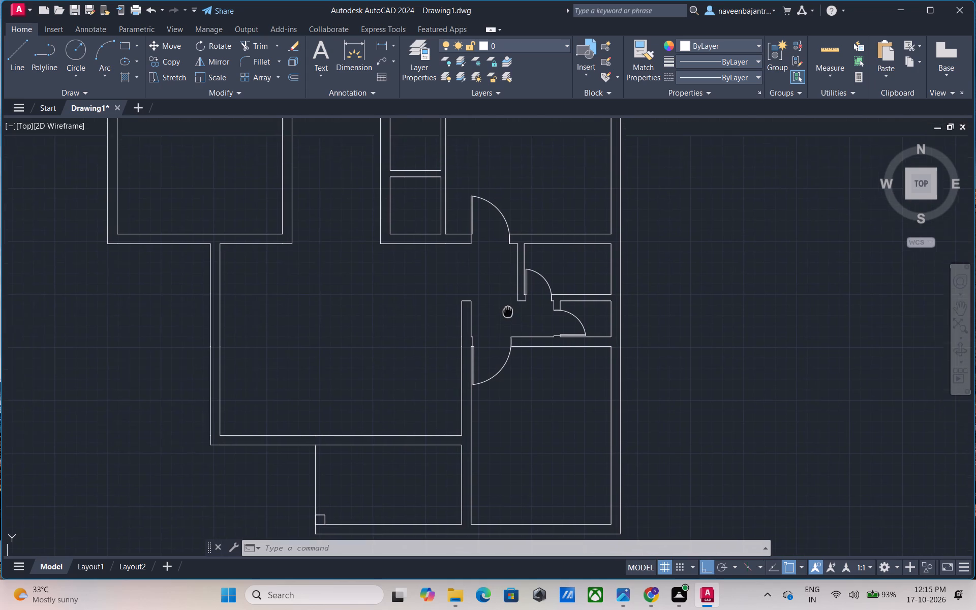
middle_click_drag(507, 314, 506, 324)
middle_click_drag(505, 328, 504, 338)
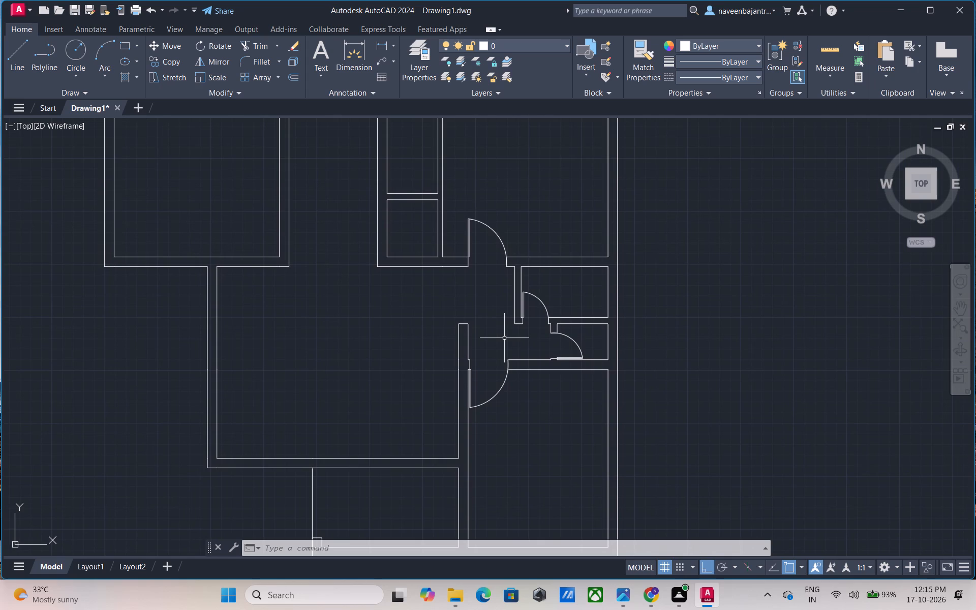
middle_click_drag(379, 293, 403, 365)
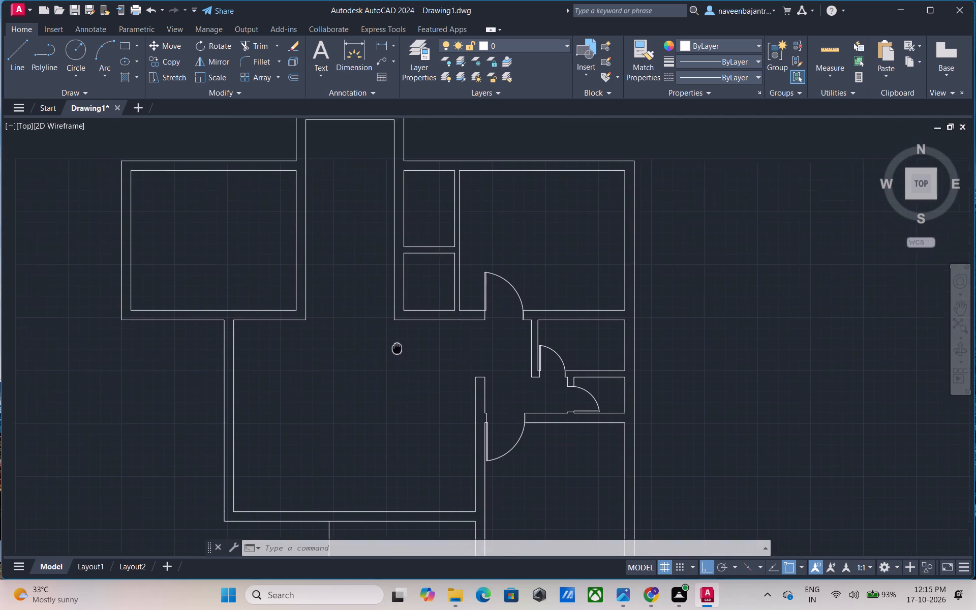
middle_click_drag(403, 365, 426, 407)
scroll(304, 373, "up", 1)
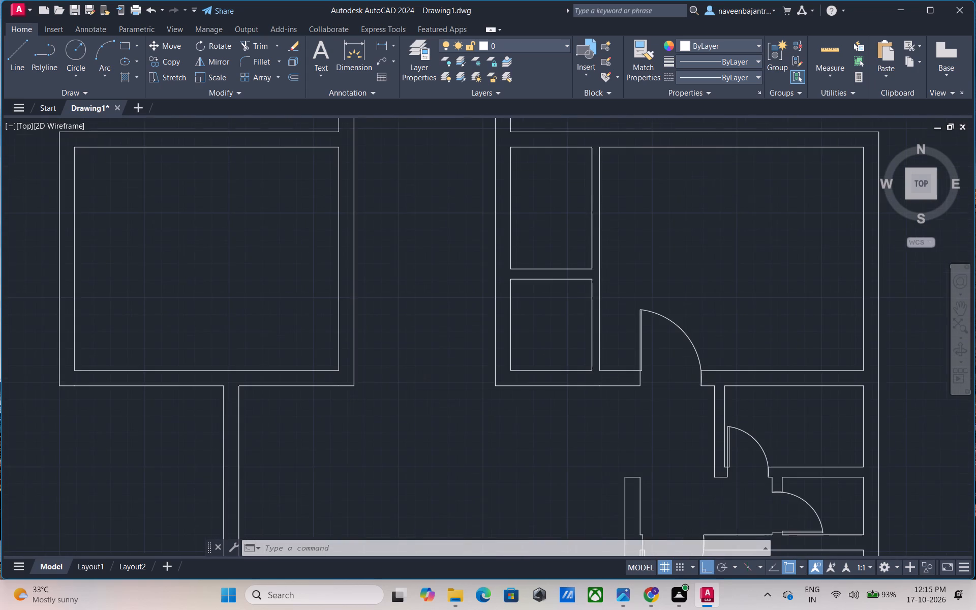
scroll(304, 373, "up", 1)
key("Escape")
type("l")
key("space")
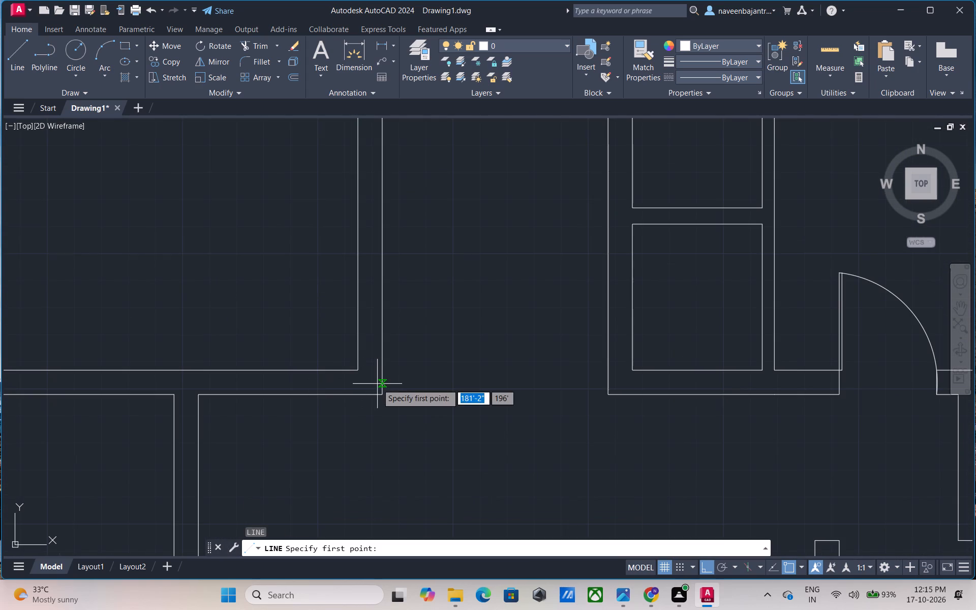
left_click(357, 372)
left_click(409, 370)
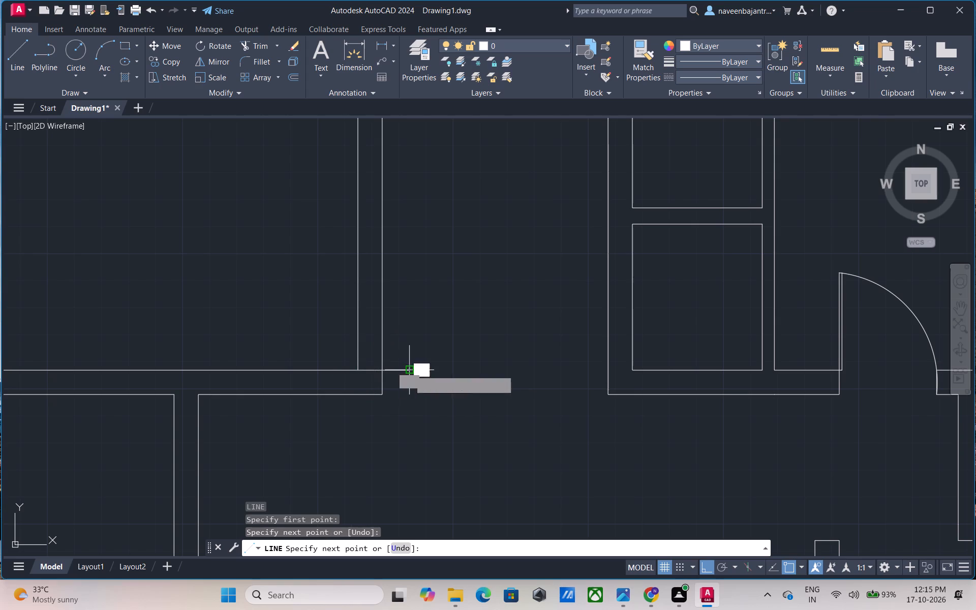
key("Escape")
Trim the new line's overhang beyond the wall's outer face to leave a jamb line across the wall.
type("tr")
key("space")
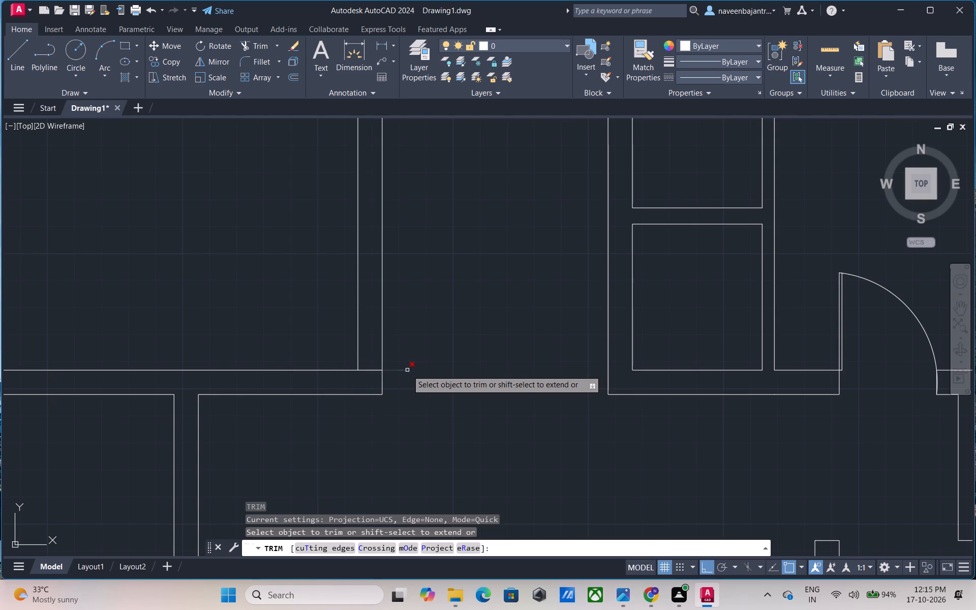
left_click(406, 370)
key("Escape")
Offset the jamb line at the upper-left room's lower right corner 3' upward across the right wall.
type("o")
key("space")
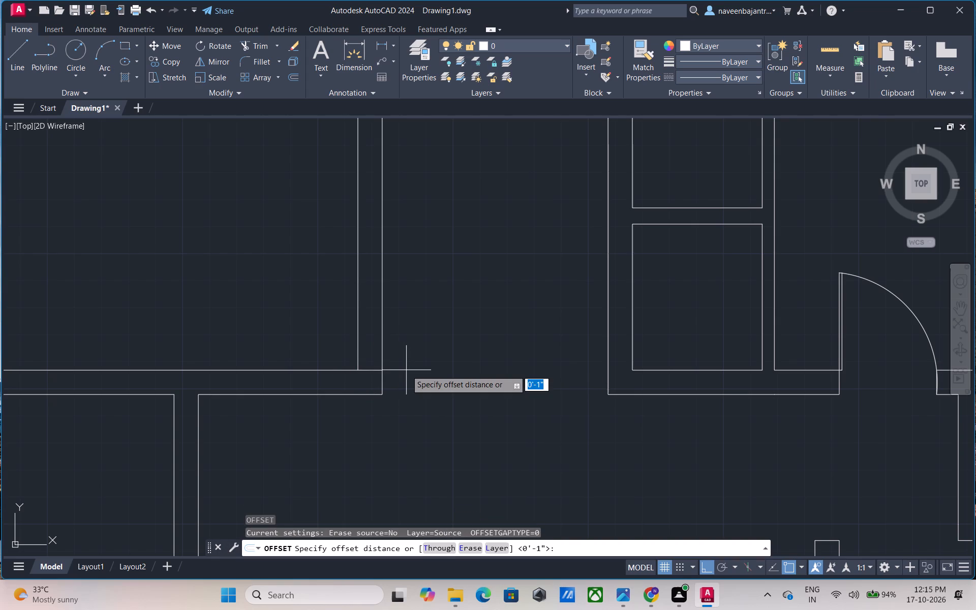
type("3'")
key("Return")
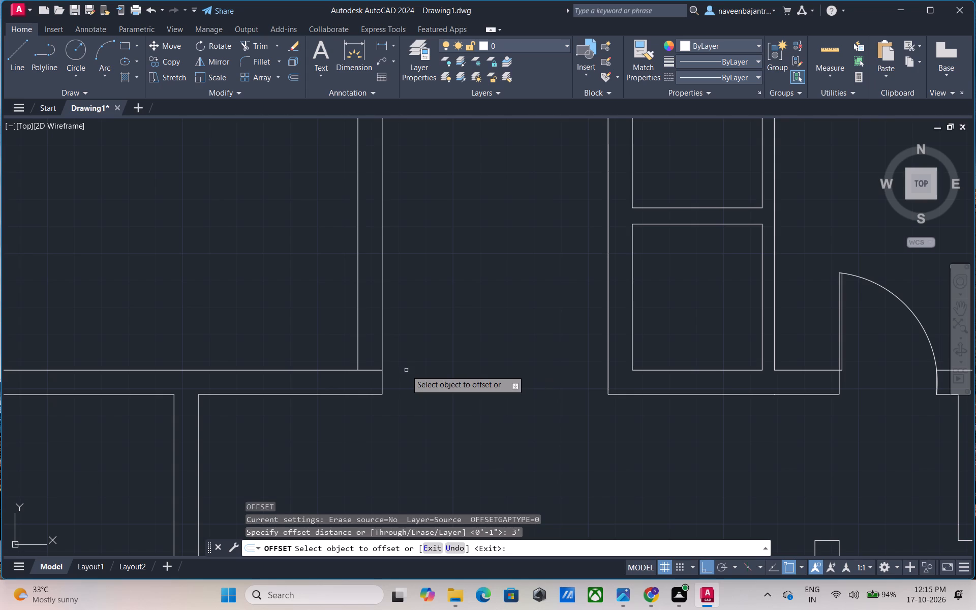
left_click(372, 370)
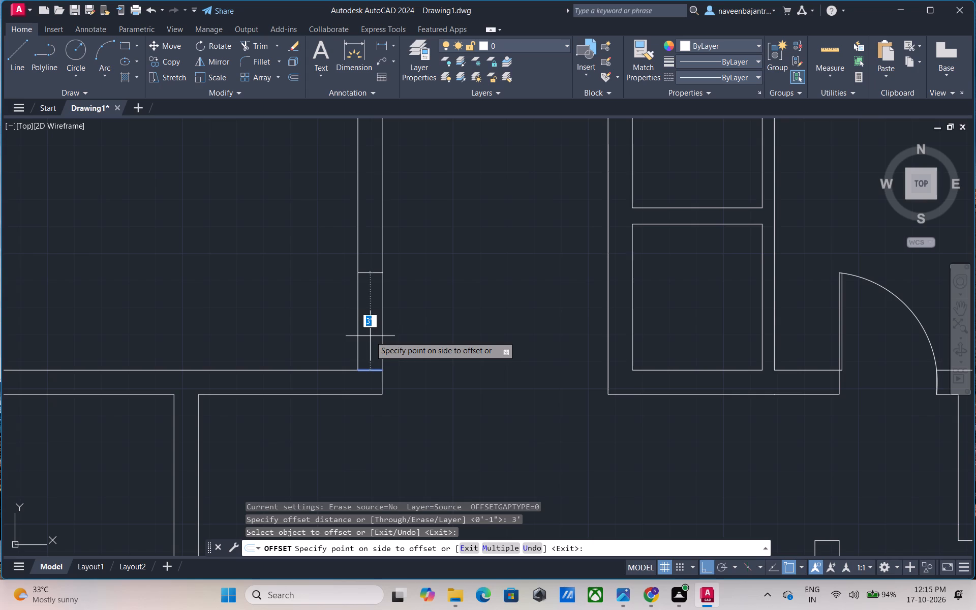
left_click(370, 336)
key("Escape")
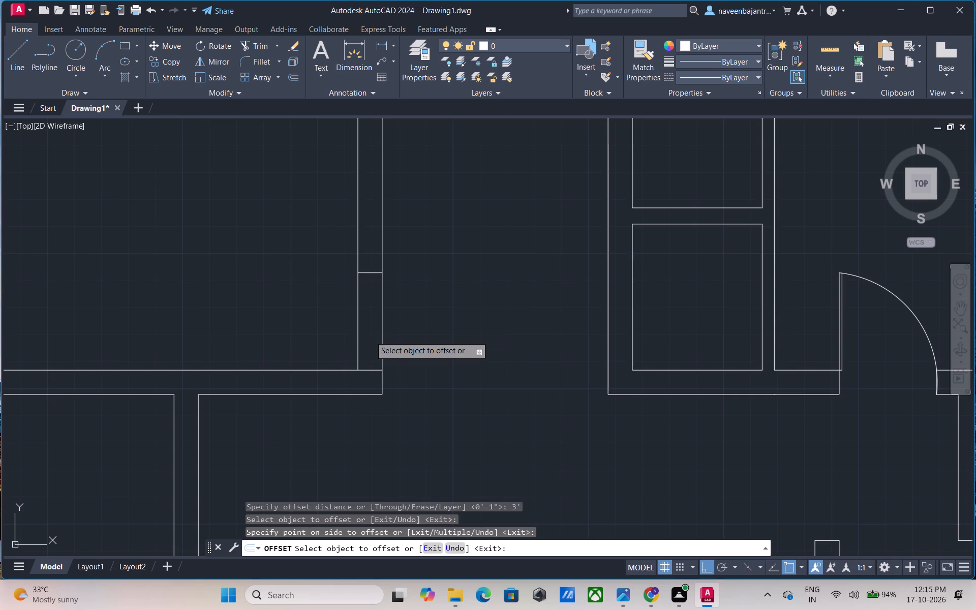
Trim both faces of the upper-left room's right wall between the two jamb lines to open the 3' opening.
type("tr")
key("space")
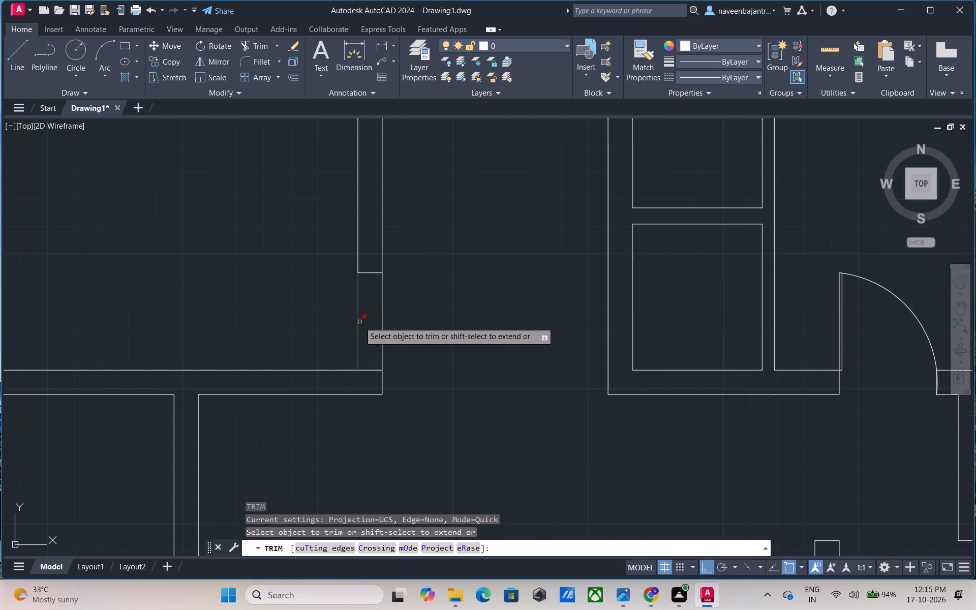
left_click(359, 322)
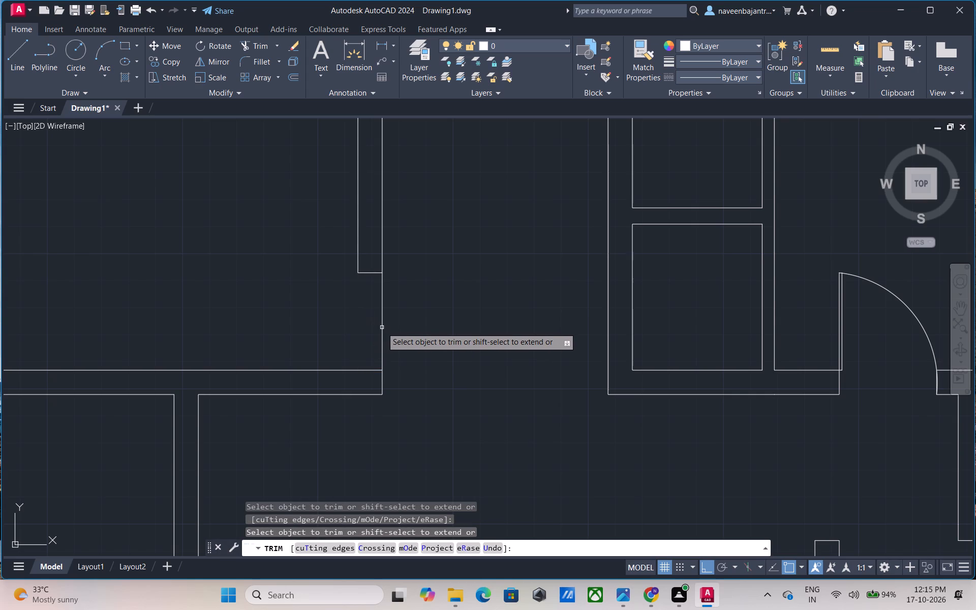
left_click(382, 327)
key("Escape")
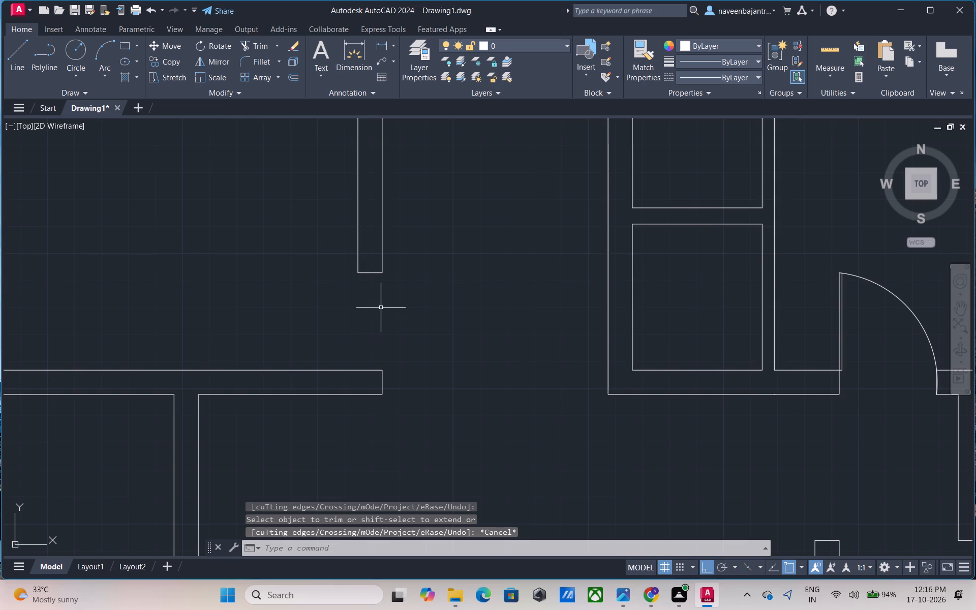
Draw two crossing diagonal lines between opposite corners of the upper-left room's 3' wall opening.
type("l")
key("space")
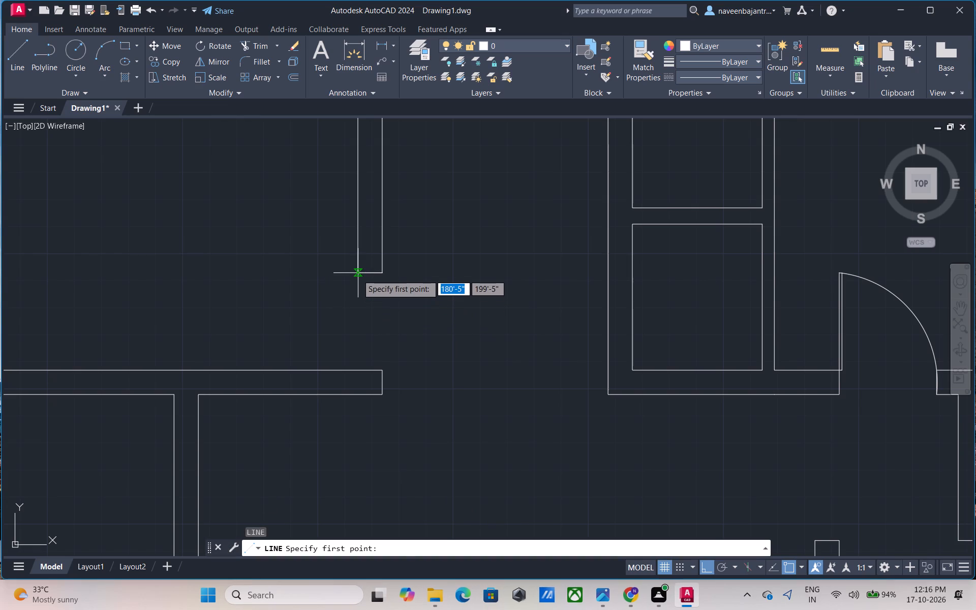
left_click(357, 273)
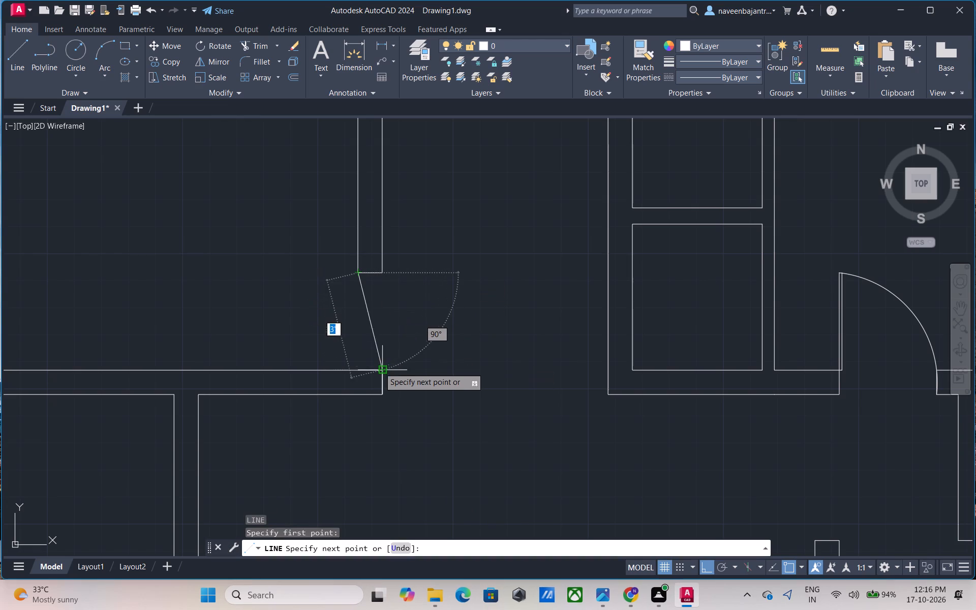
left_click(380, 371)
key("Escape")
type("l")
key("space")
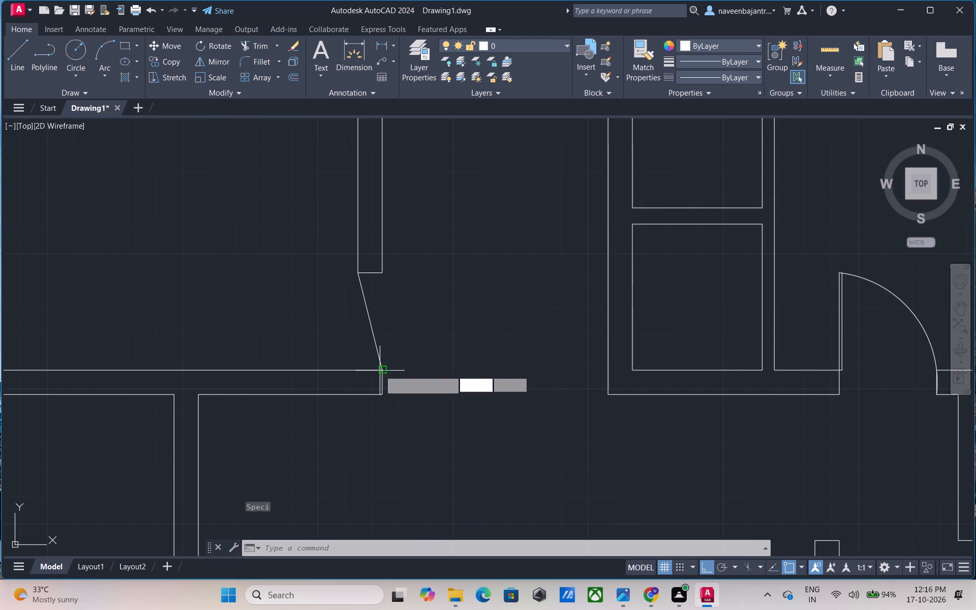
left_click(381, 274)
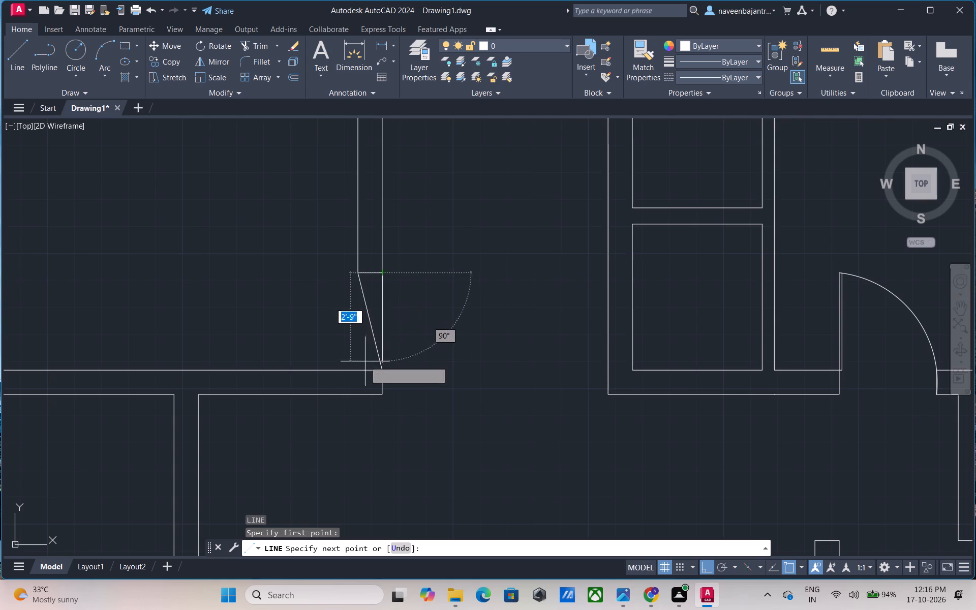
left_click(361, 369)
key("Escape")
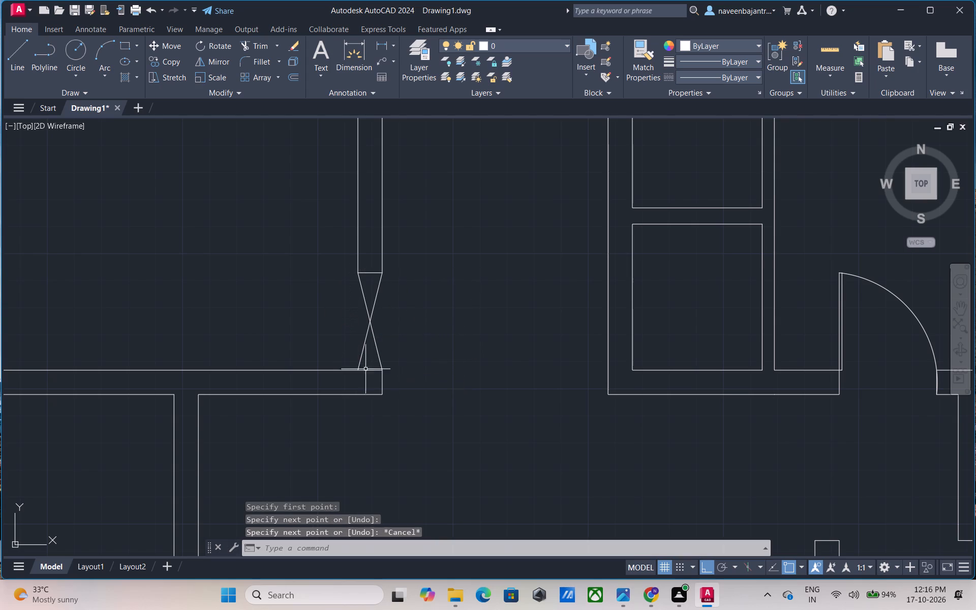
Draw a 6" vertical line closing the right end of the partition between the two small stacked rooms in the upper middle.
scroll(432, 371, "down", 3)
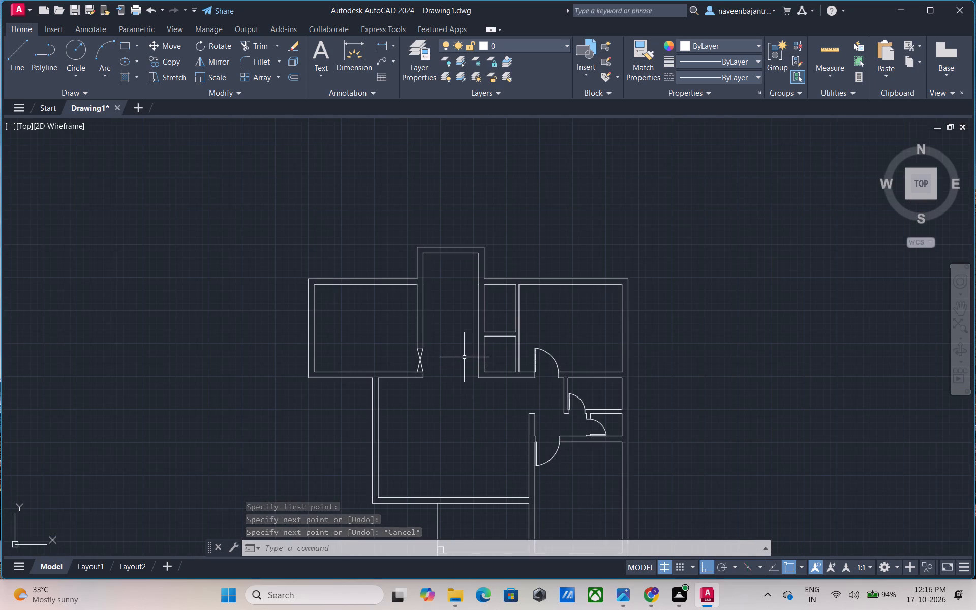
middle_click_drag(464, 357, 453, 366)
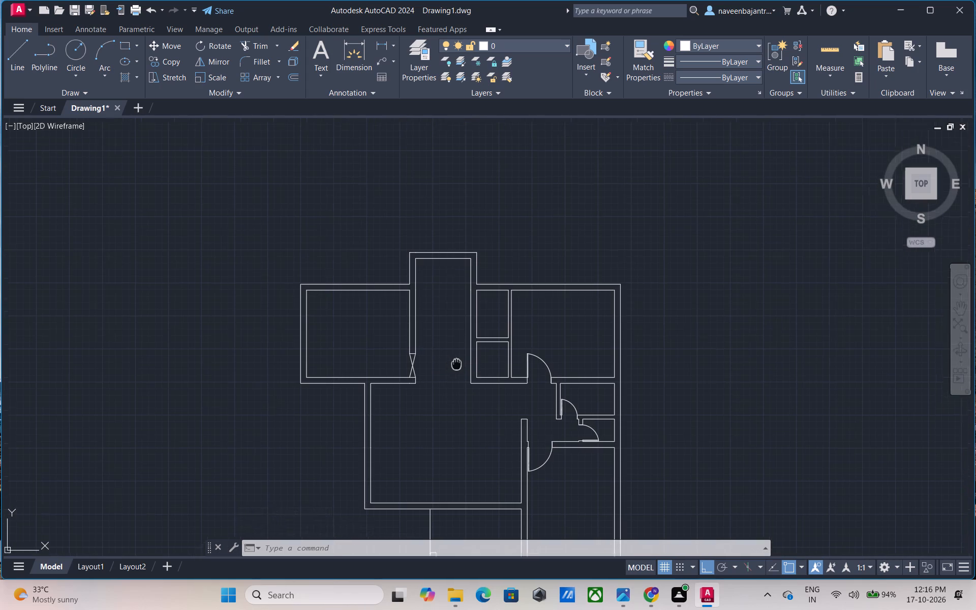
middle_click_drag(453, 366, 425, 412)
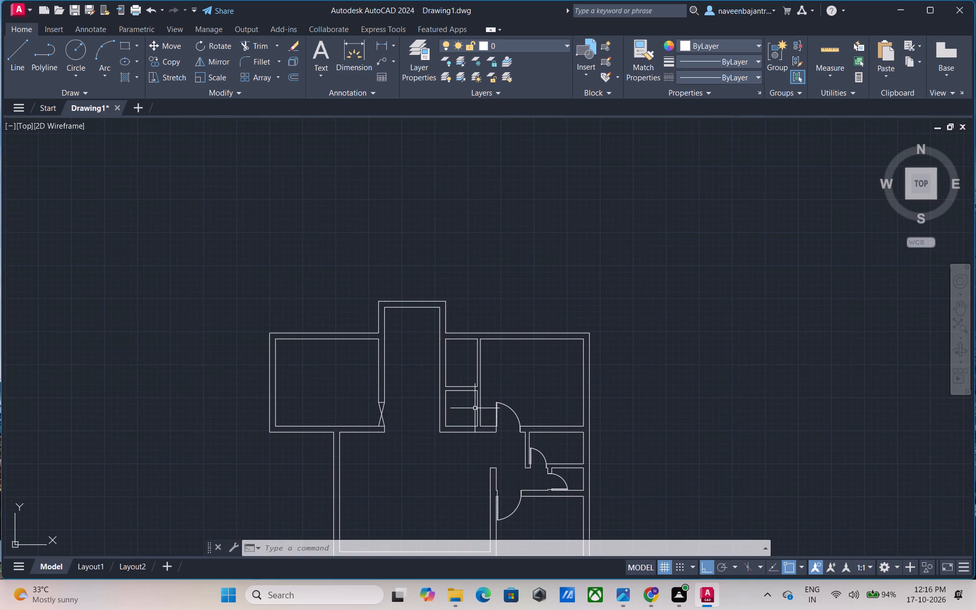
scroll(475, 408, "up", 2)
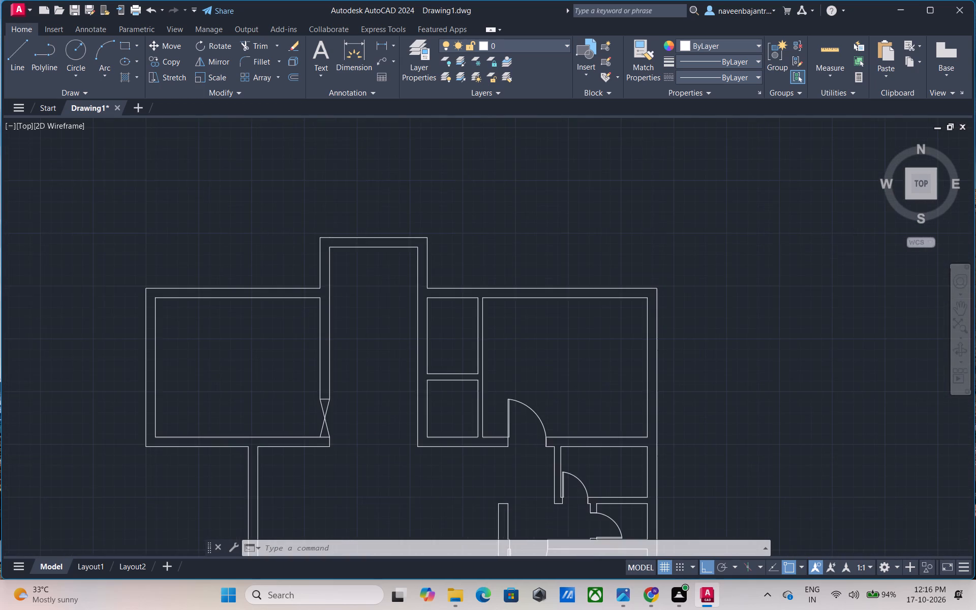
scroll(475, 408, "up", 1)
key("Escape")
type("l")
key("space")
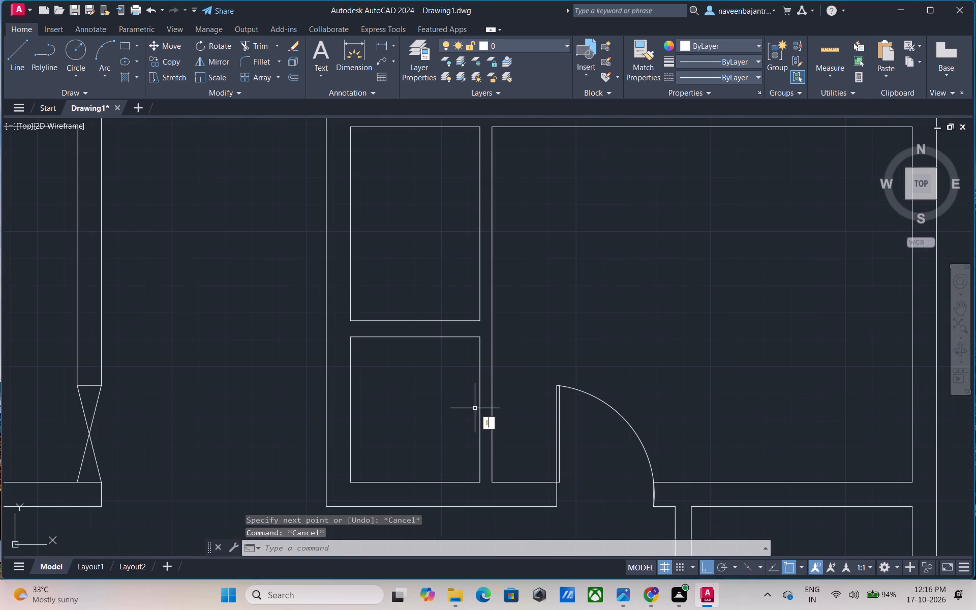
left_click(478, 322)
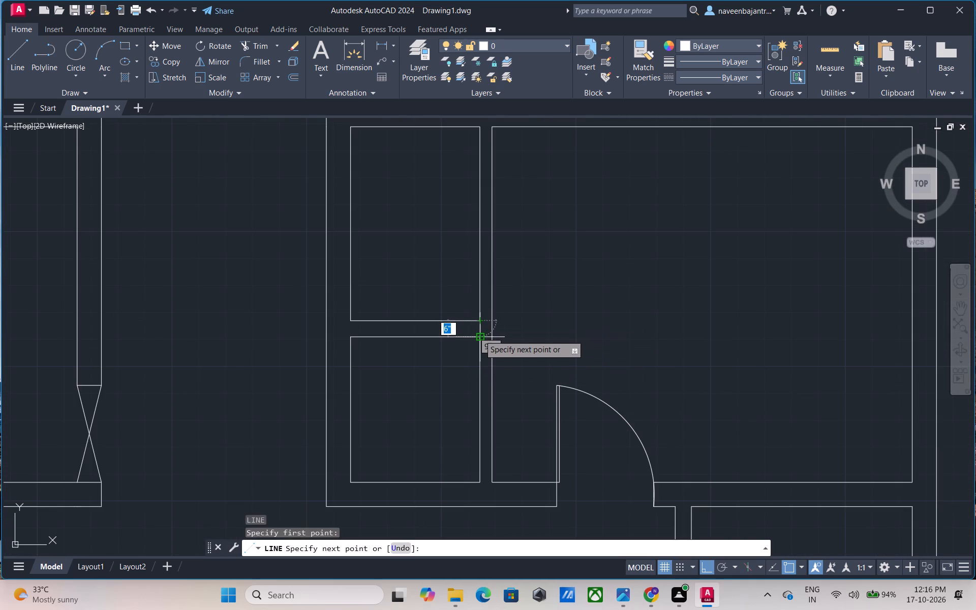
left_click(479, 335)
key("Escape")
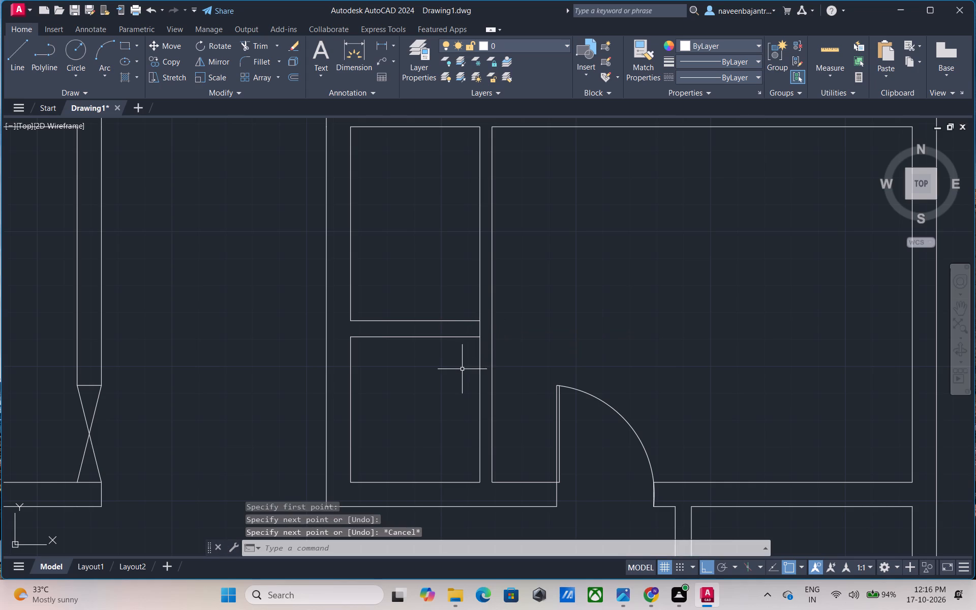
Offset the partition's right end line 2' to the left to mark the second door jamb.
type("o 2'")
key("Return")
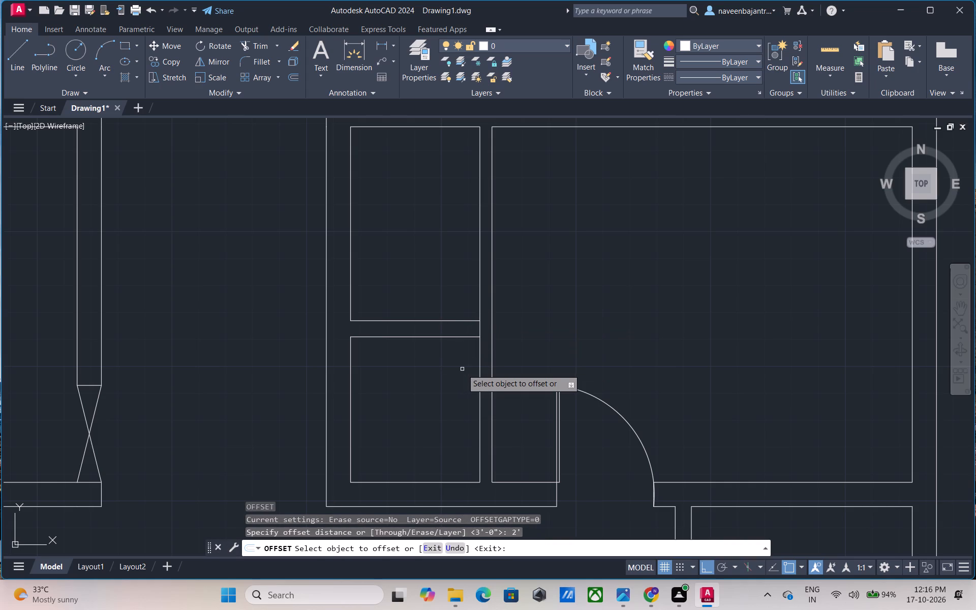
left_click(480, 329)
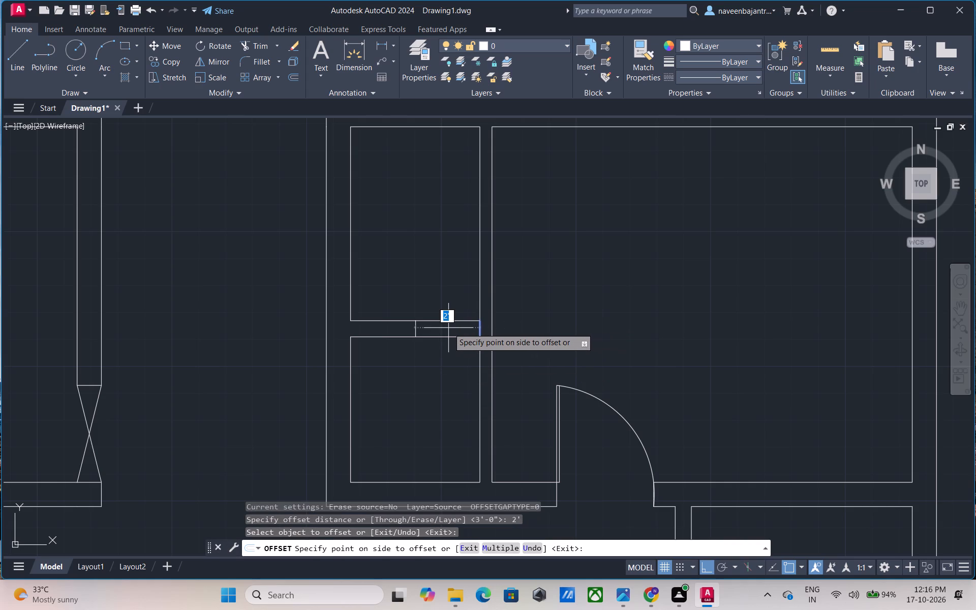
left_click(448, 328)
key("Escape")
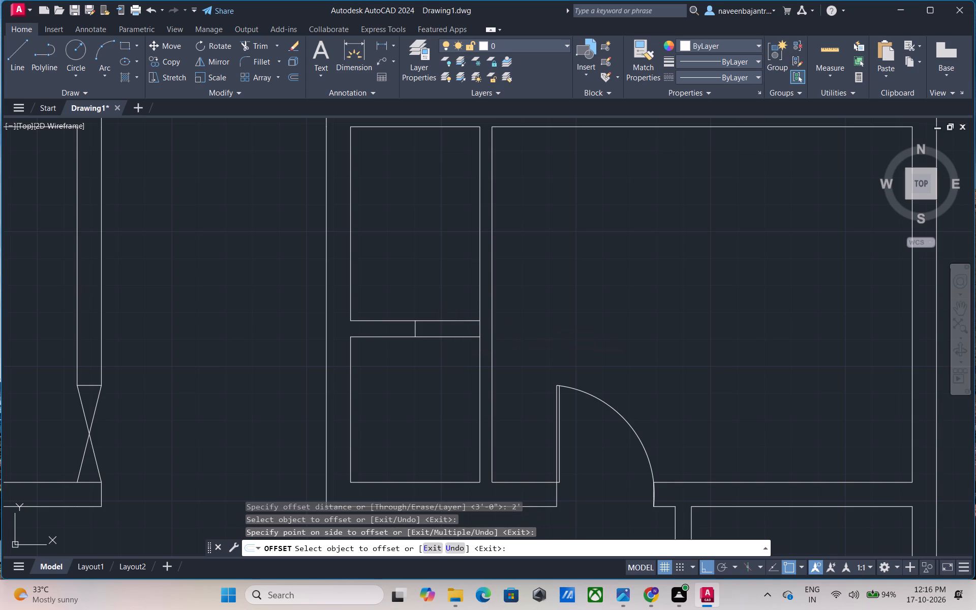
Draw a vertical line across the partition just left of its right end, extending past both wall faces.
scroll(448, 328, "up", 1)
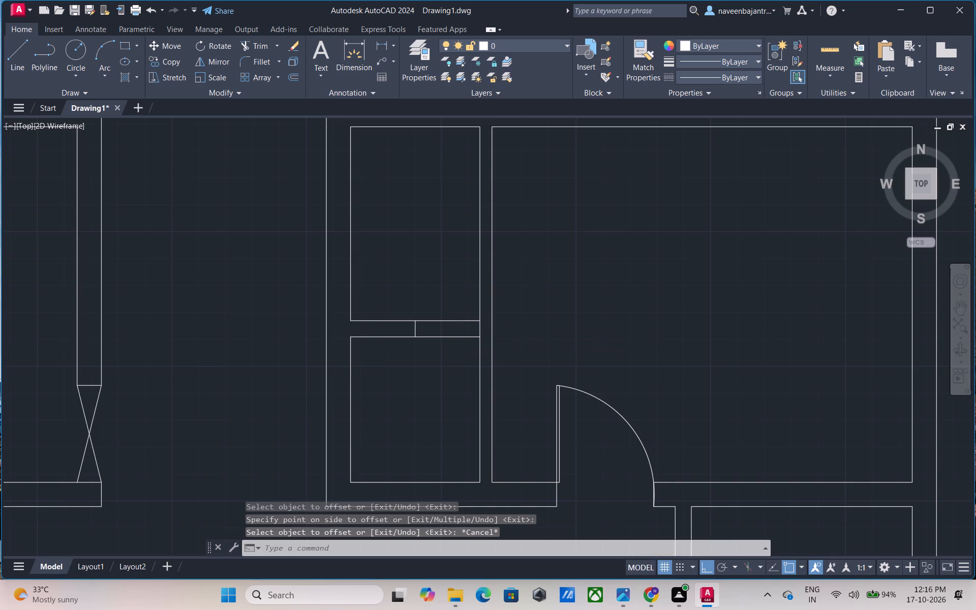
key("Escape")
type("l")
key("space")
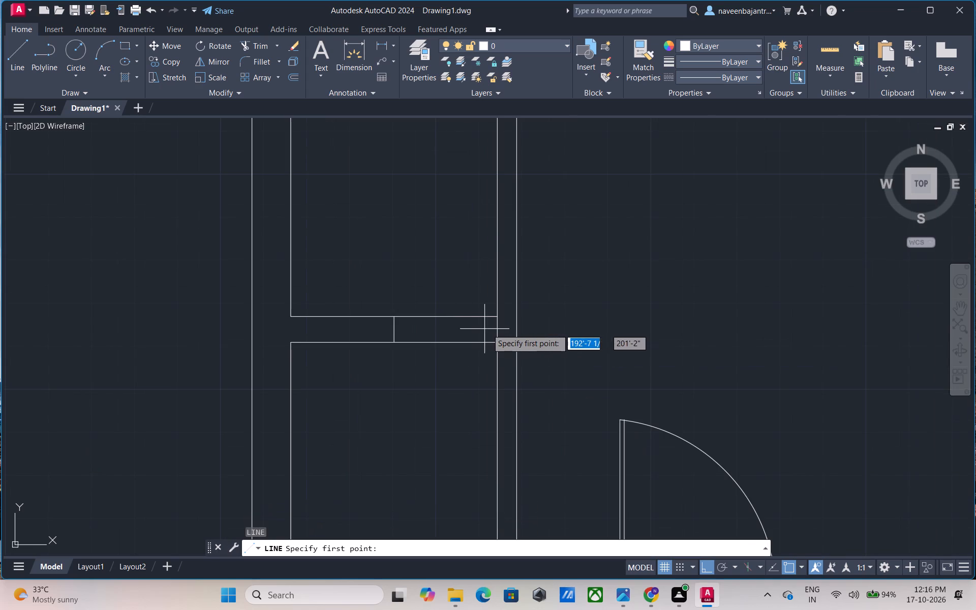
scroll(487, 329, "up", 2)
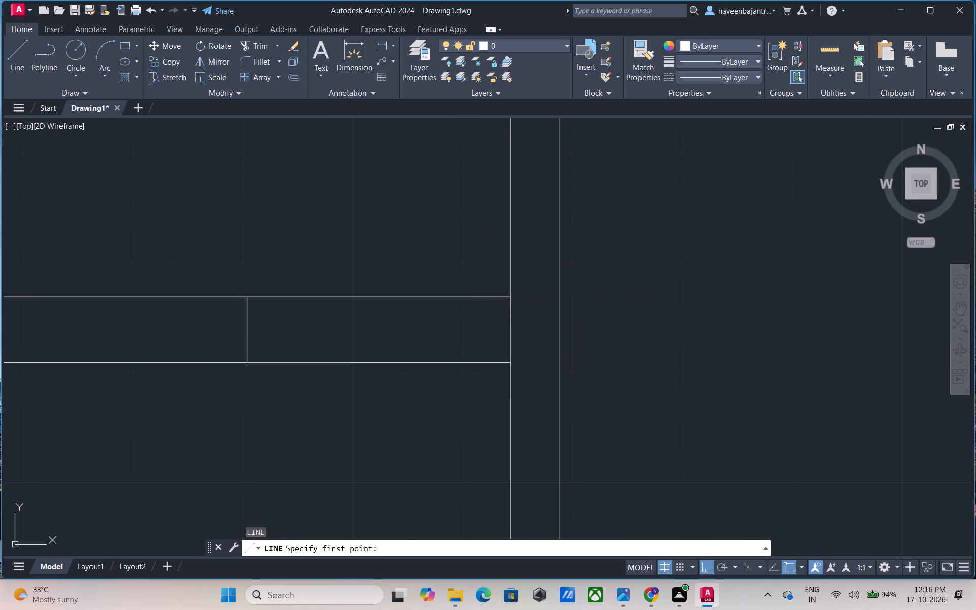
left_click(500, 286)
left_click(497, 380)
key("Escape")
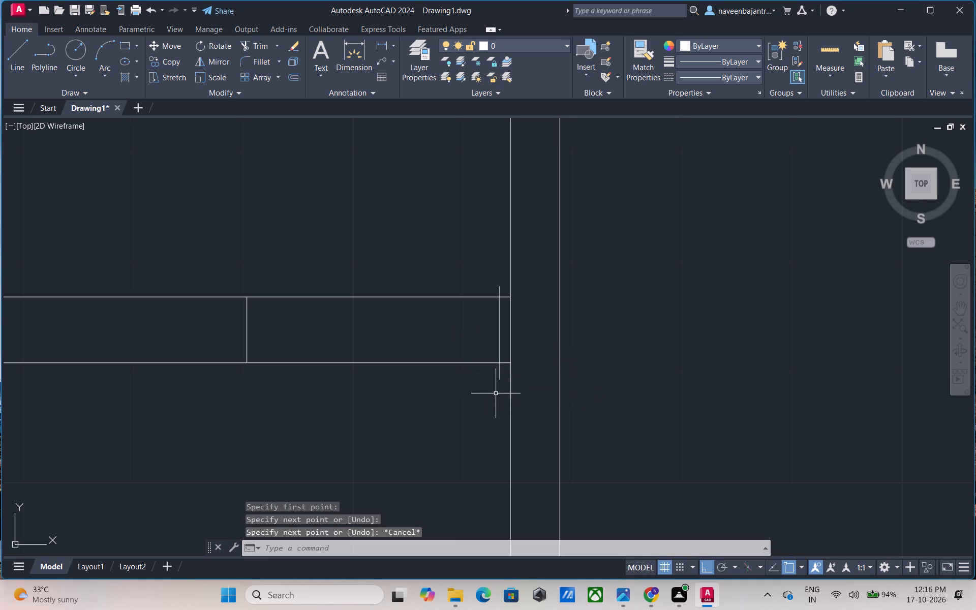
Trim the new vertical line's overhangs above and below the partition to leave a jamb line between its faces.
key("Escape")
key("t")
key("r")
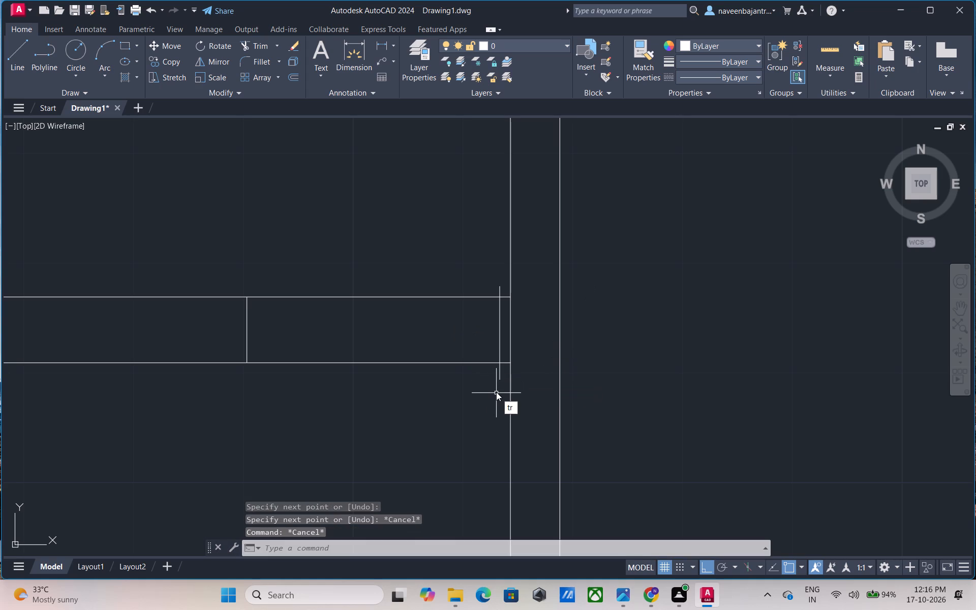
key("space")
left_click(498, 377)
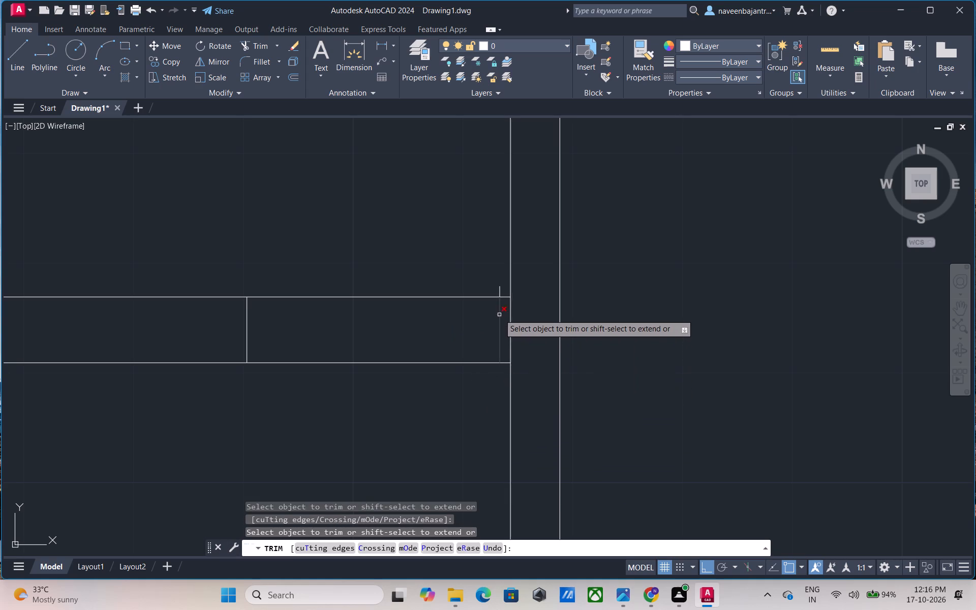
left_click(499, 287)
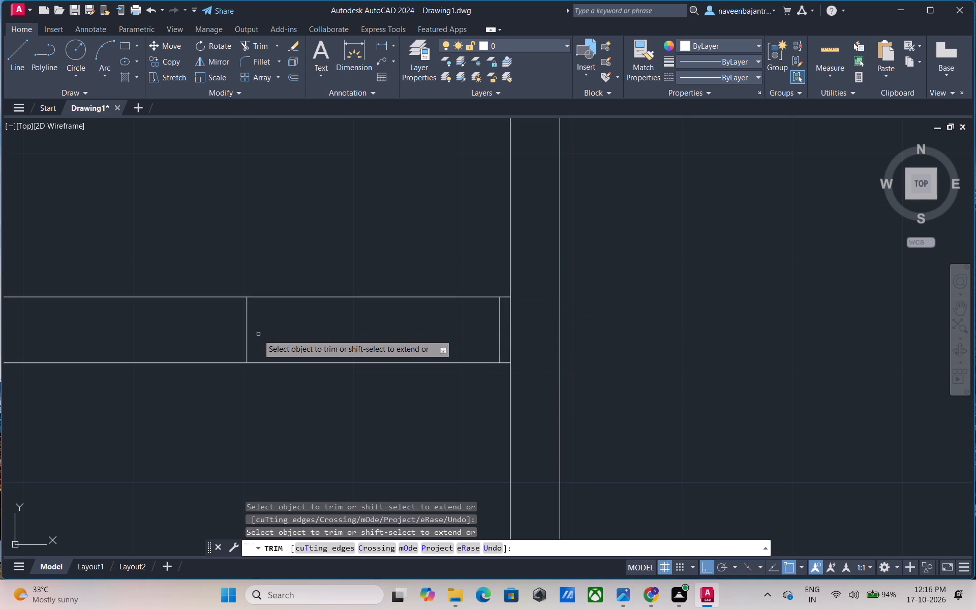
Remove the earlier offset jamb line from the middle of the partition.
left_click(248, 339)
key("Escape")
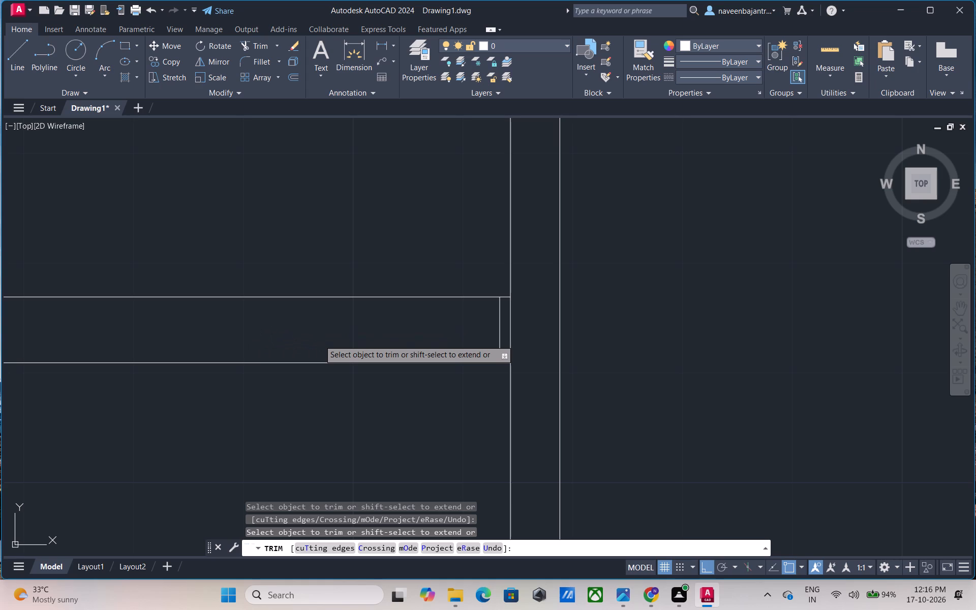
Offset the trimmed jamb line near the partition's right end 2' to the left for the opposite door jamb.
type("o 2'")
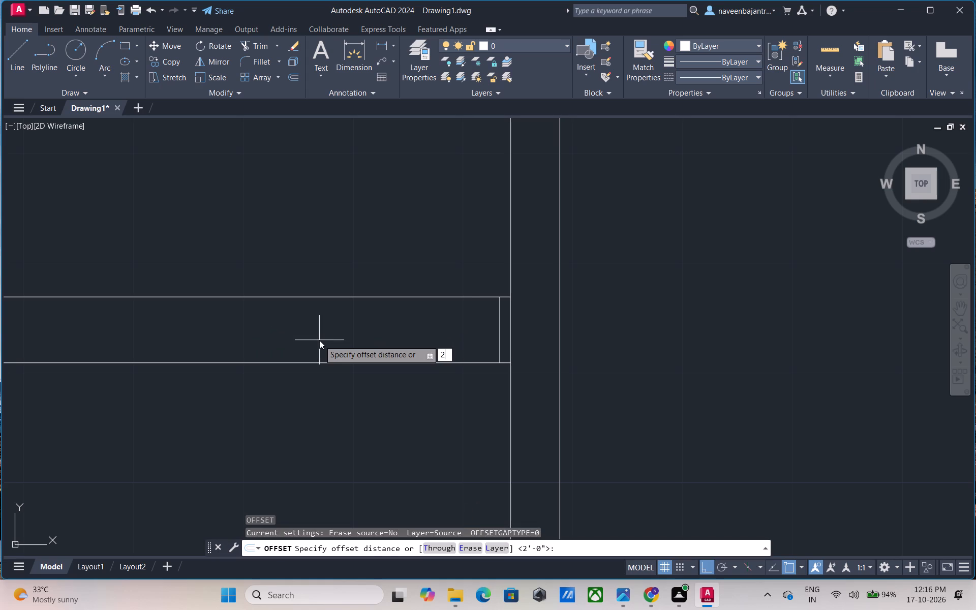
key("Return")
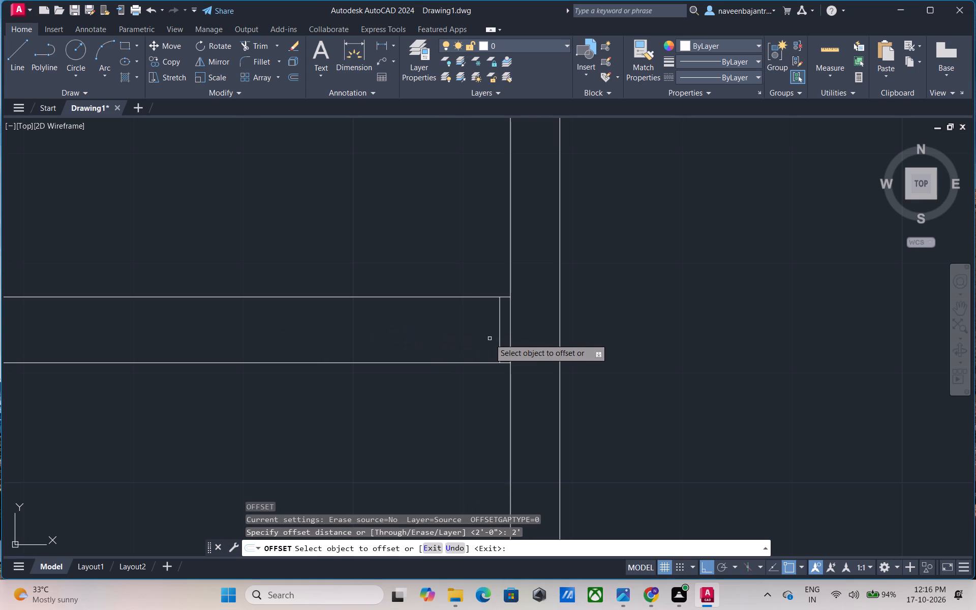
left_click(499, 339)
left_click(452, 340)
key("Escape")
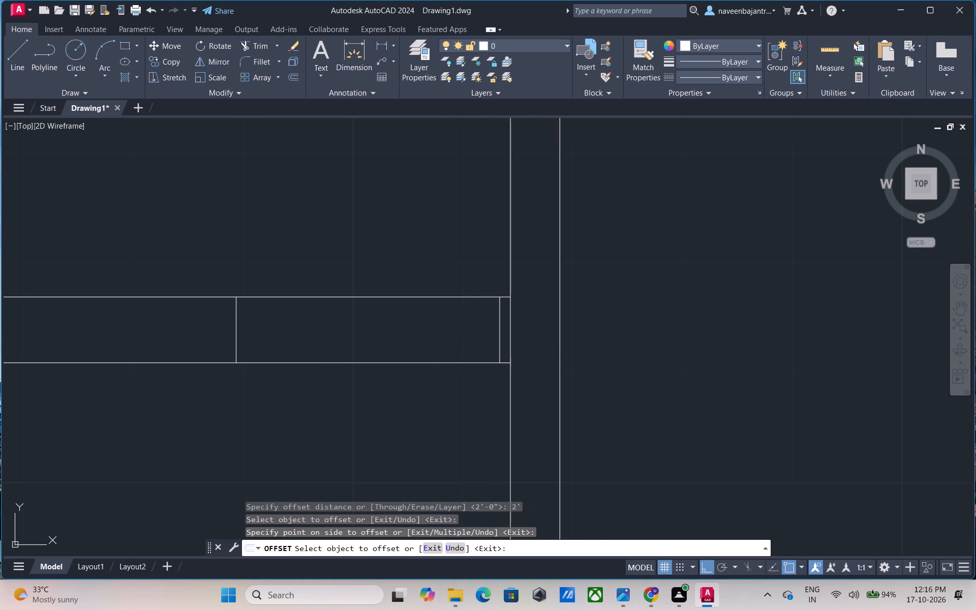
Draw a 2' vertical door leaf line upward from the top of the partition's right jamb line.
type("l")
key("space")
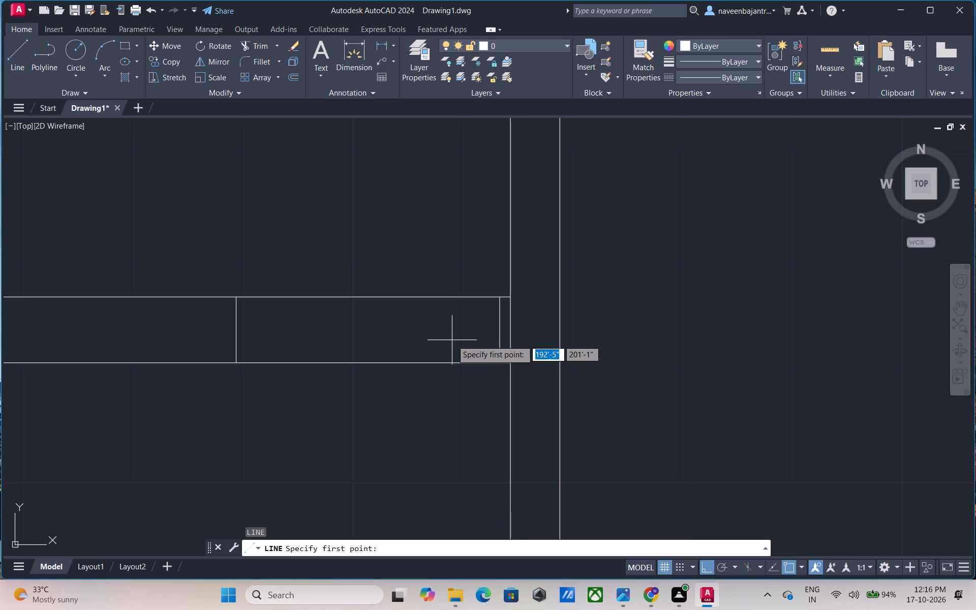
scroll(452, 340, "down", 1)
left_click(480, 316)
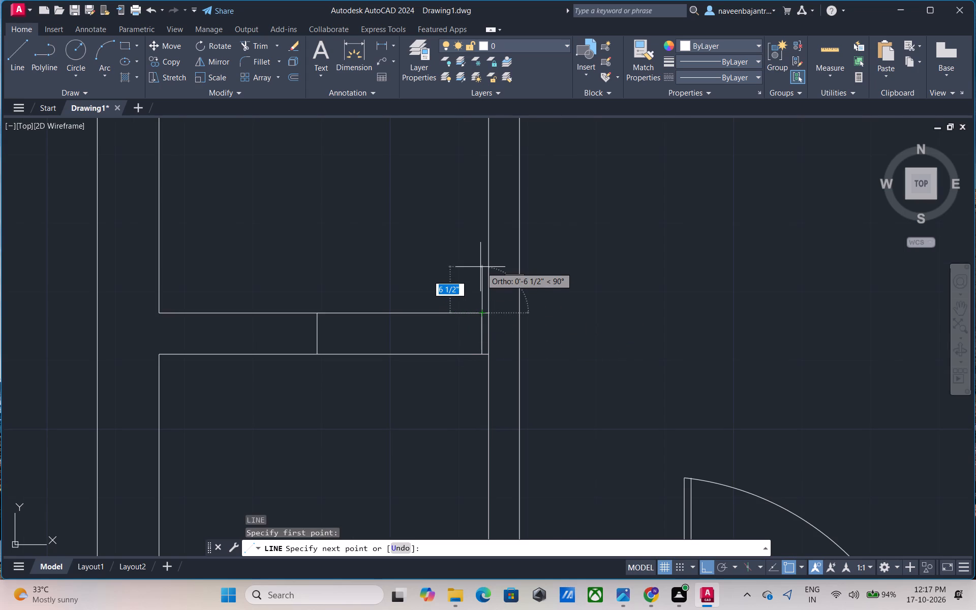
type("2'")
key("Return")
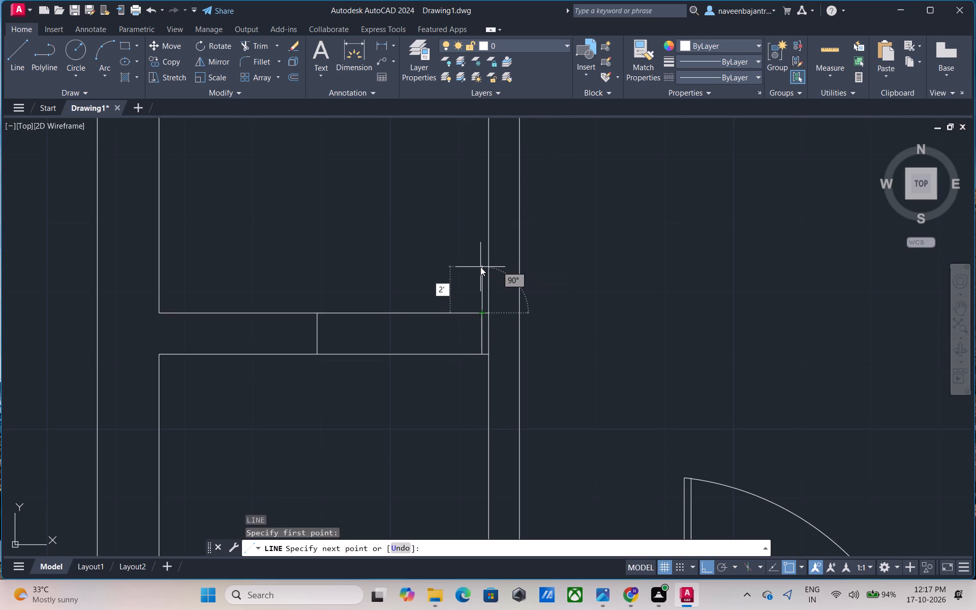
key("Escape")
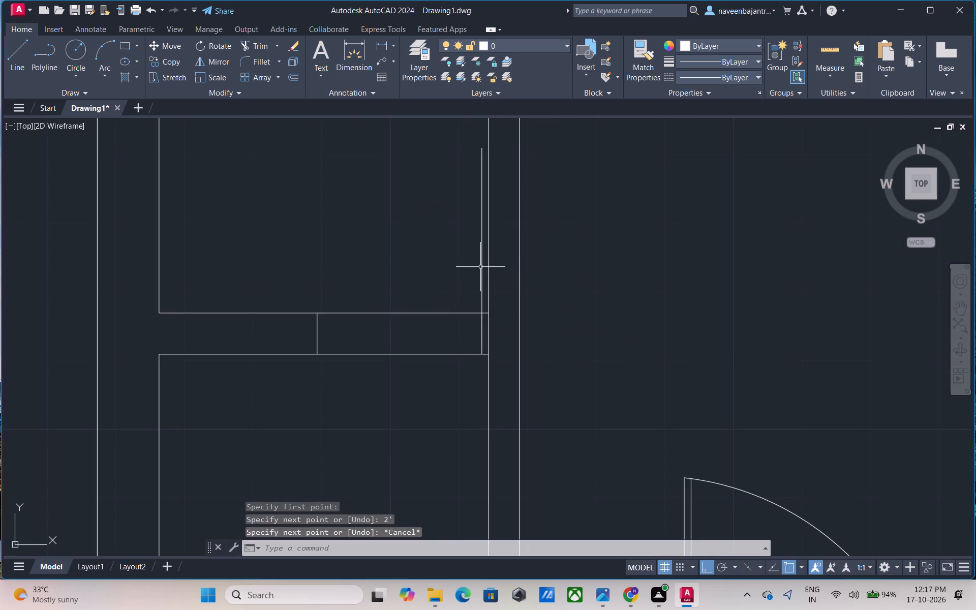
Offset the new door leaf line 1" to the left to give the leaf its thickness.
type("o 1\"")
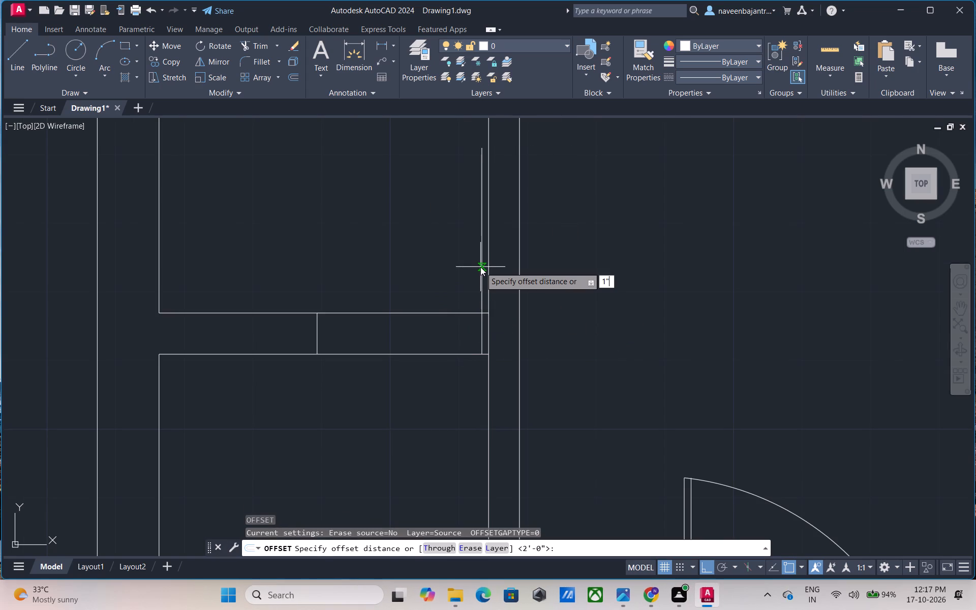
key("Return")
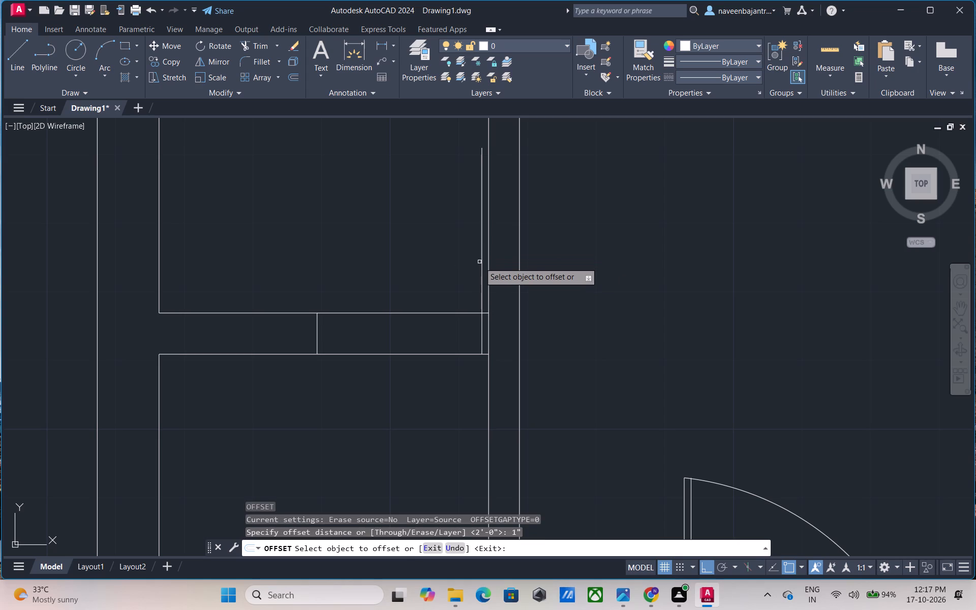
left_click(481, 265)
left_click(433, 272)
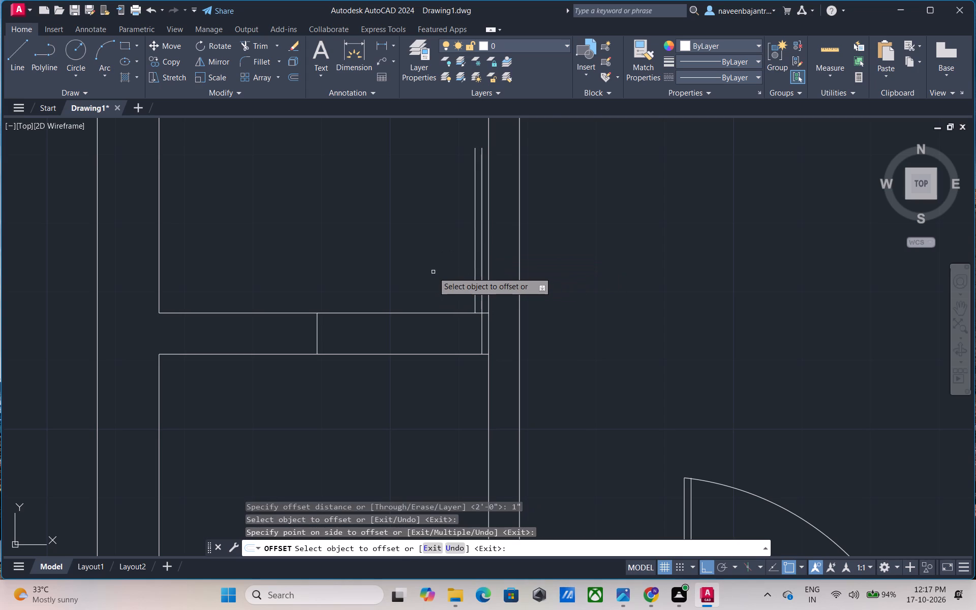
key("Escape")
Trim the partition's upper and lower faces between the two jamb lines to open the doorway.
type("tr")
key("space")
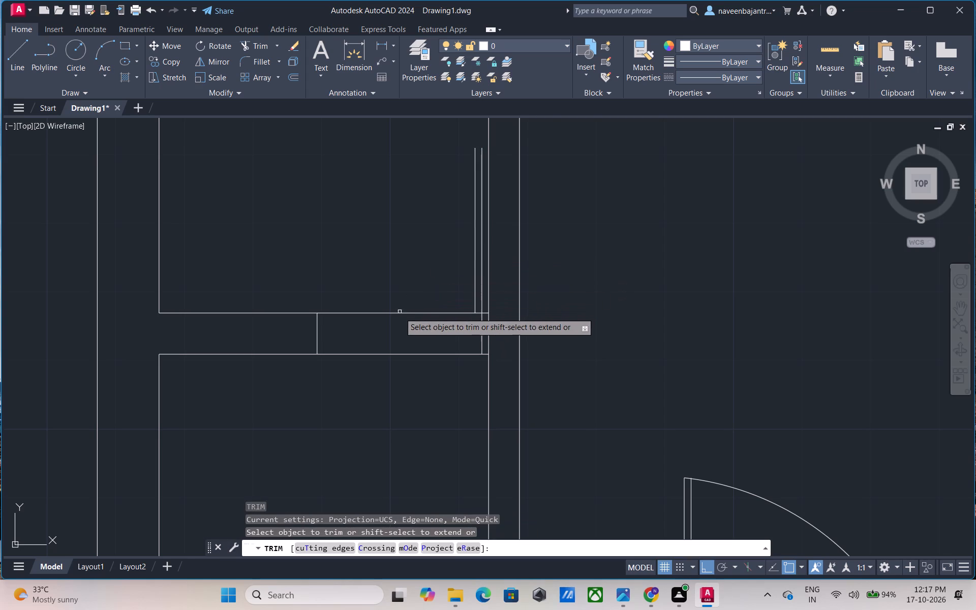
left_click(400, 313)
left_click(400, 354)
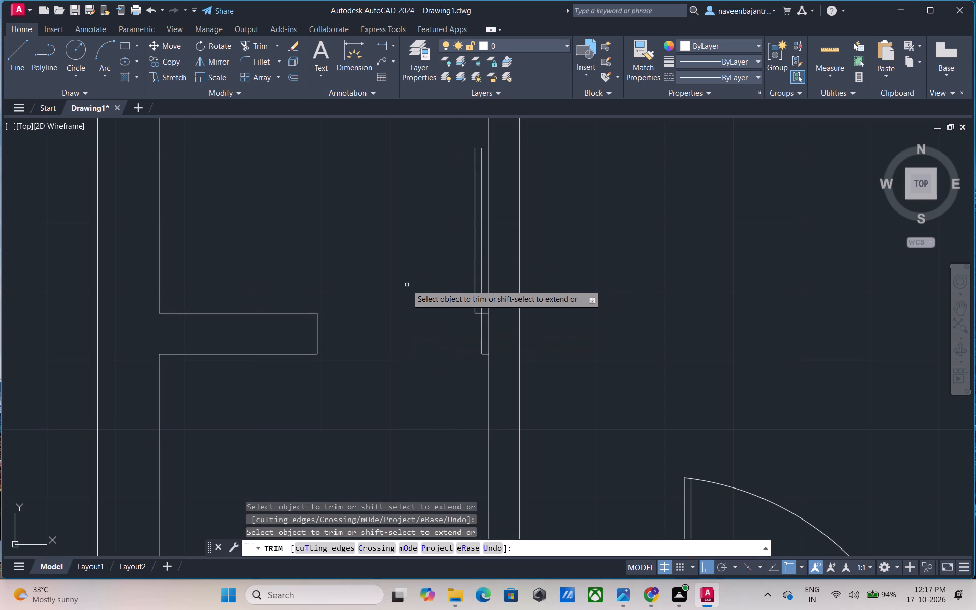
middle_click_drag(408, 284, 344, 379)
key("Escape")
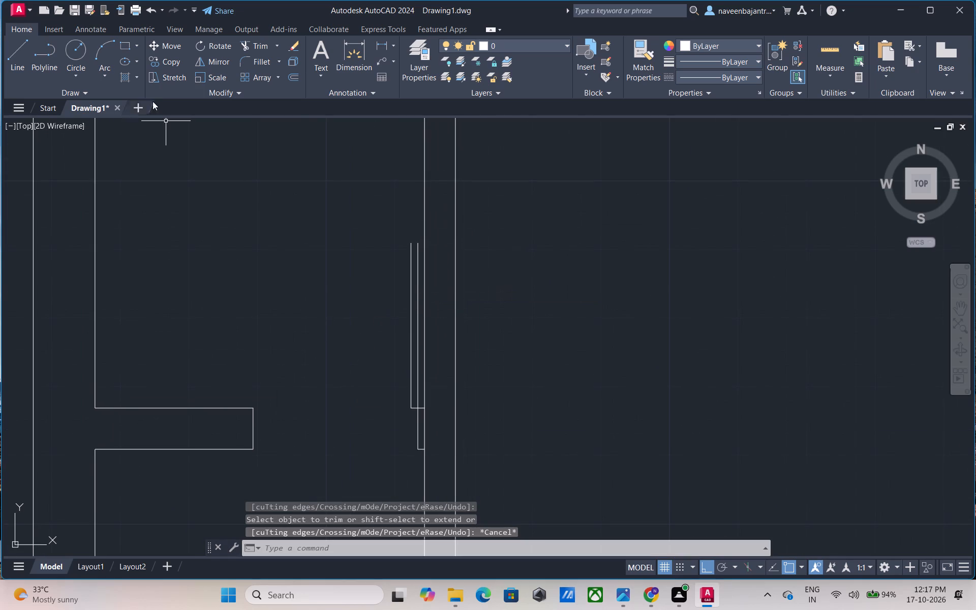
Draw a three-point swing arc from the door leaf's top through the left jamb's upper corner to its lower corner.
left_click(96, 55)
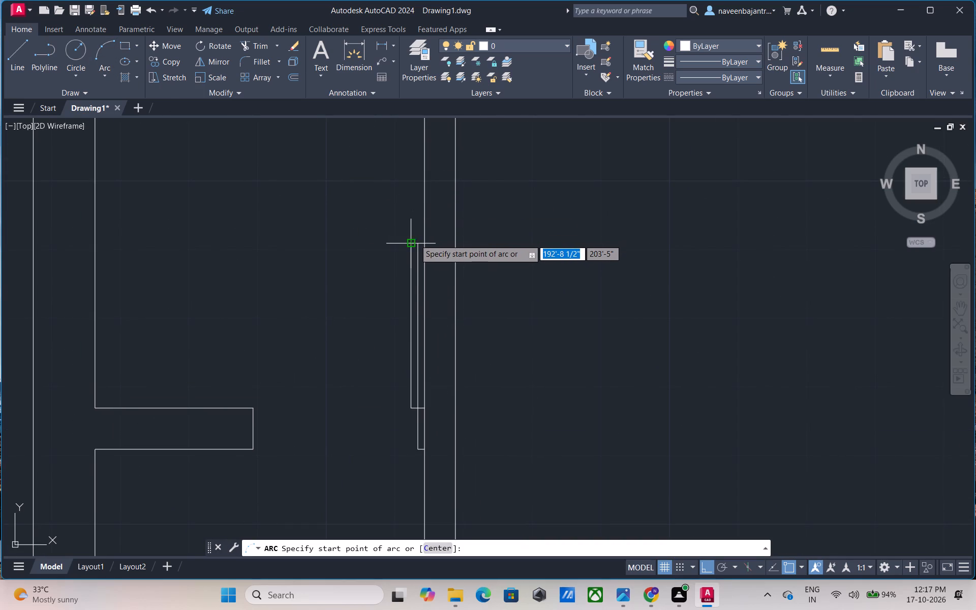
left_click(415, 242)
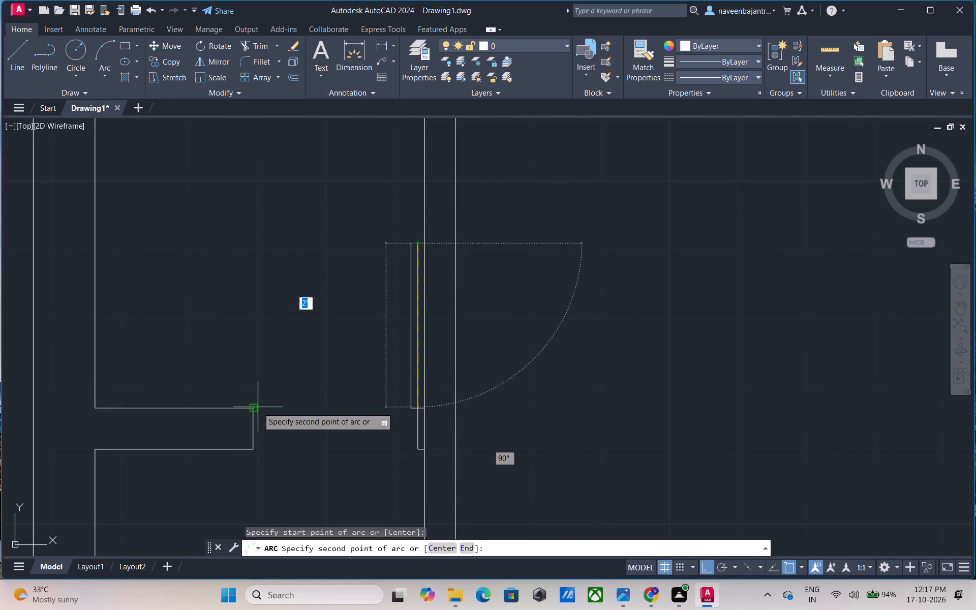
left_click(254, 408)
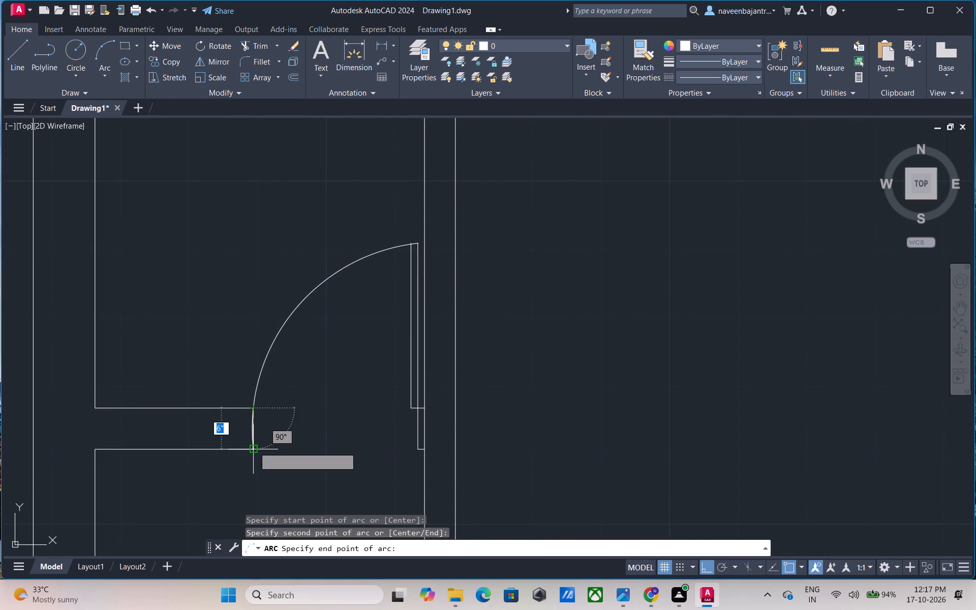
left_click(254, 447)
key("Escape")
Draw a horizontal jamb line across the vertical wall level with the partition's lower face, trimming its overhang beyond the wall's right face.
scroll(266, 453, "down", 2)
middle_click_drag(290, 468, 298, 341)
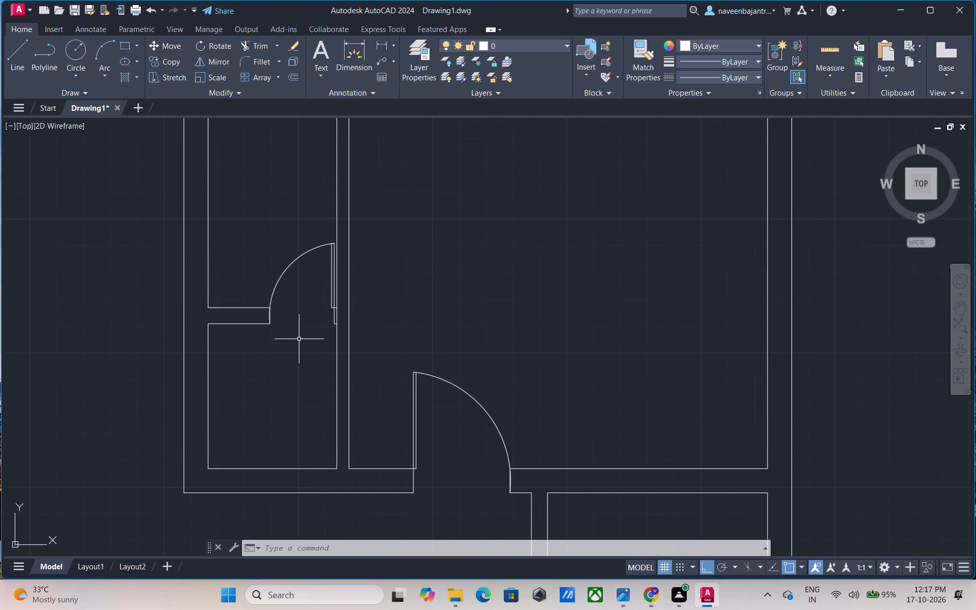
scroll(299, 339, "up", 1)
key("Escape")
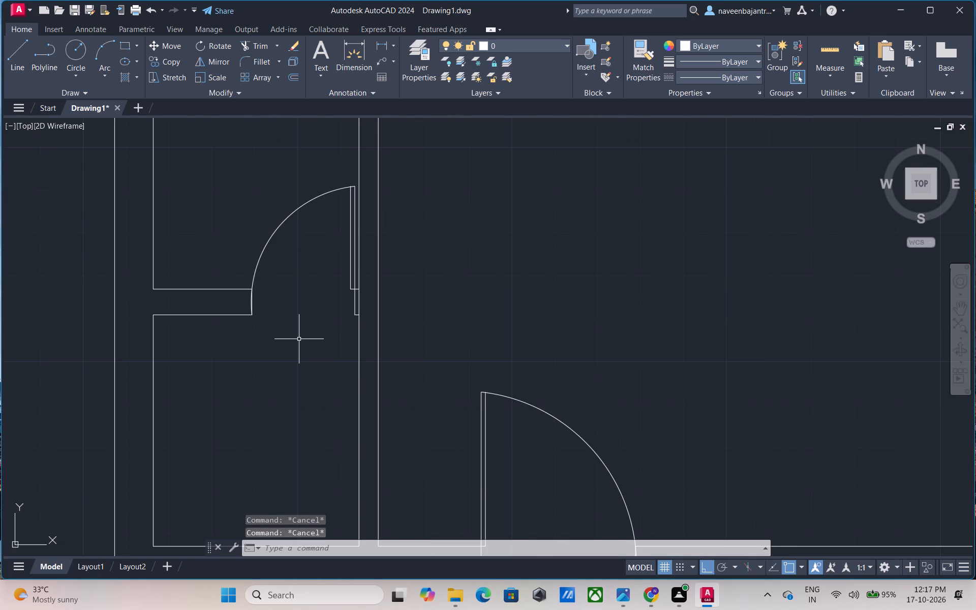
type("l")
key("space")
left_click(360, 316)
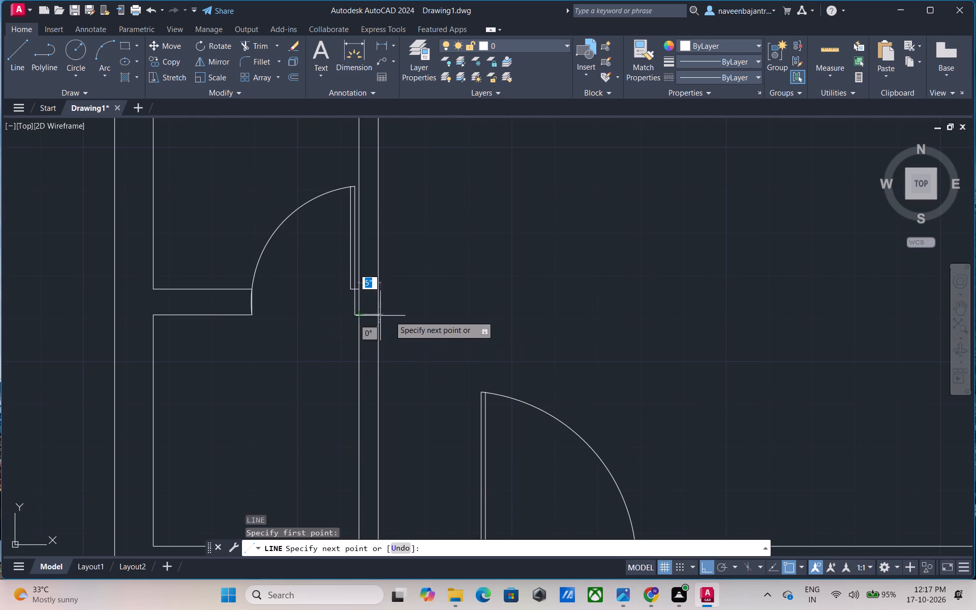
left_click(407, 316)
key("Escape")
type("tr")
key("space")
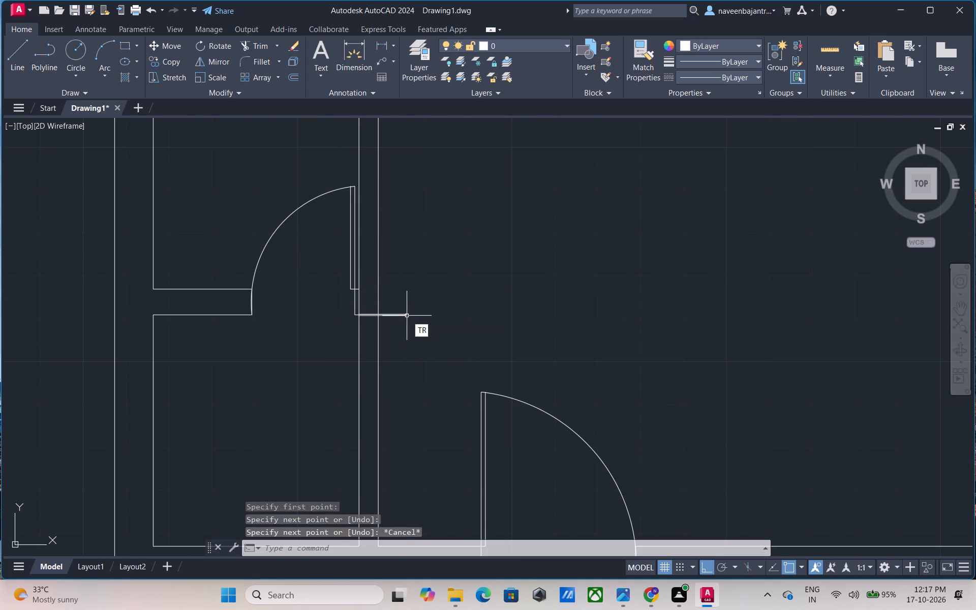
left_click(400, 316)
key("Escape")
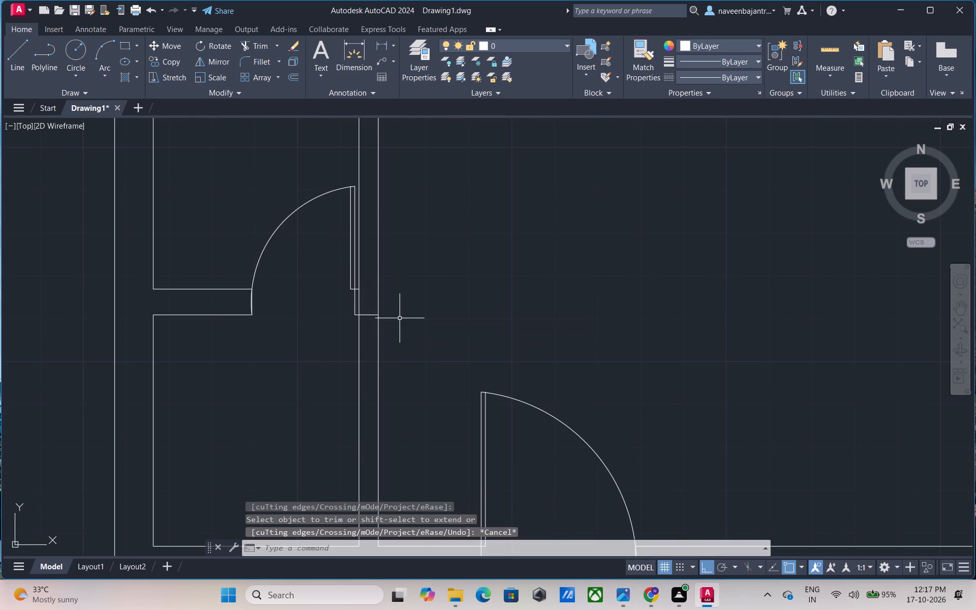
Offset the vertical wall's jamb line 2' downward for the opposite side of the opening.
type("o 2'")
key("Return")
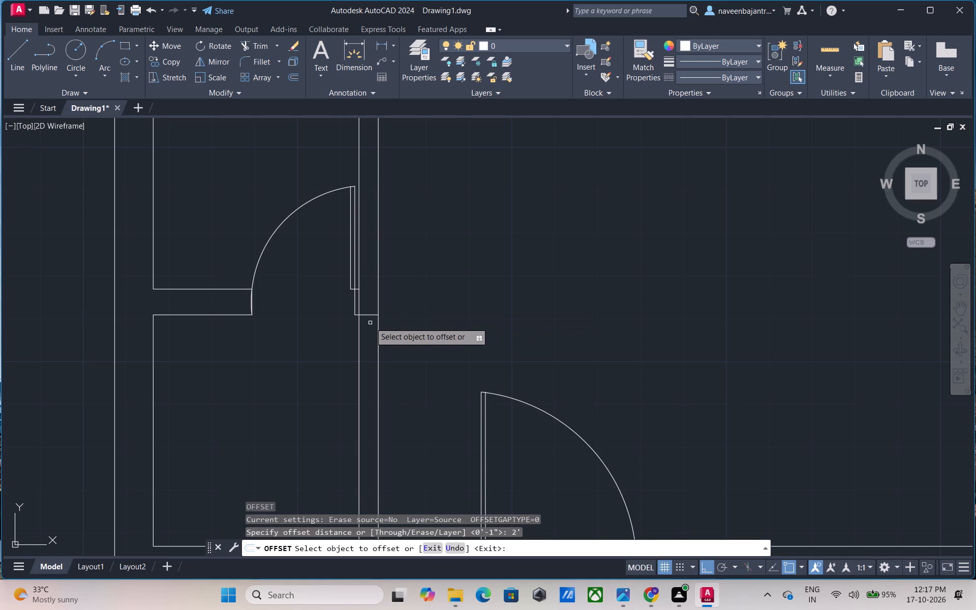
left_click(369, 315)
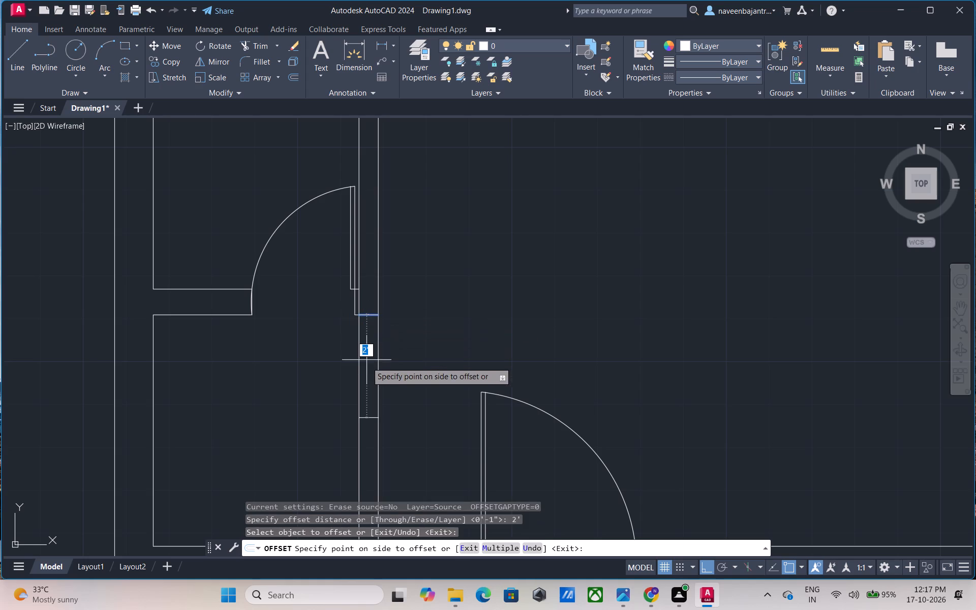
left_click(367, 368)
key("Escape")
Trim both faces of the vertical wall between the two jamb lines to clear the opening.
type("tr")
key("space")
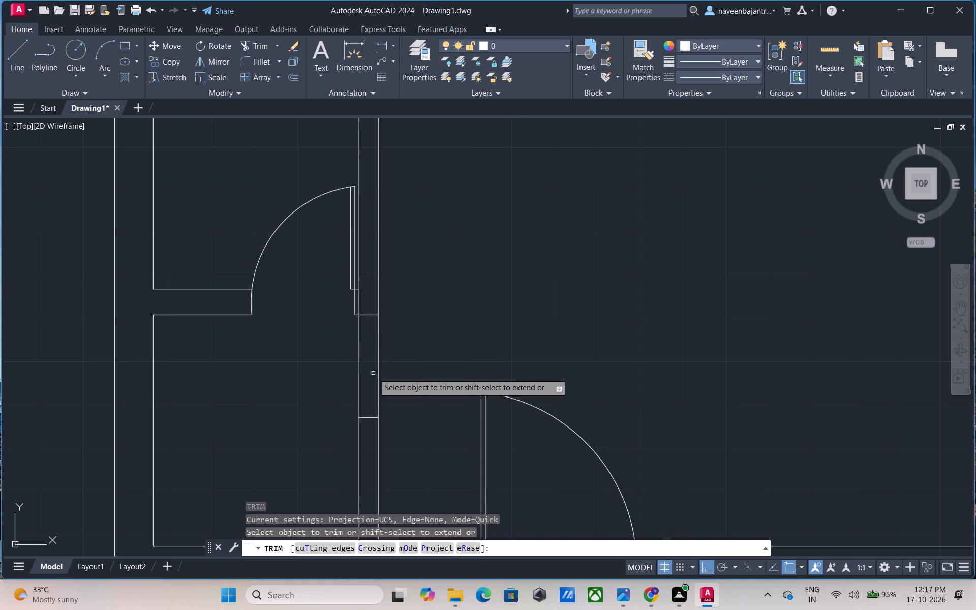
left_click(380, 373)
left_click(374, 373)
left_click(358, 374)
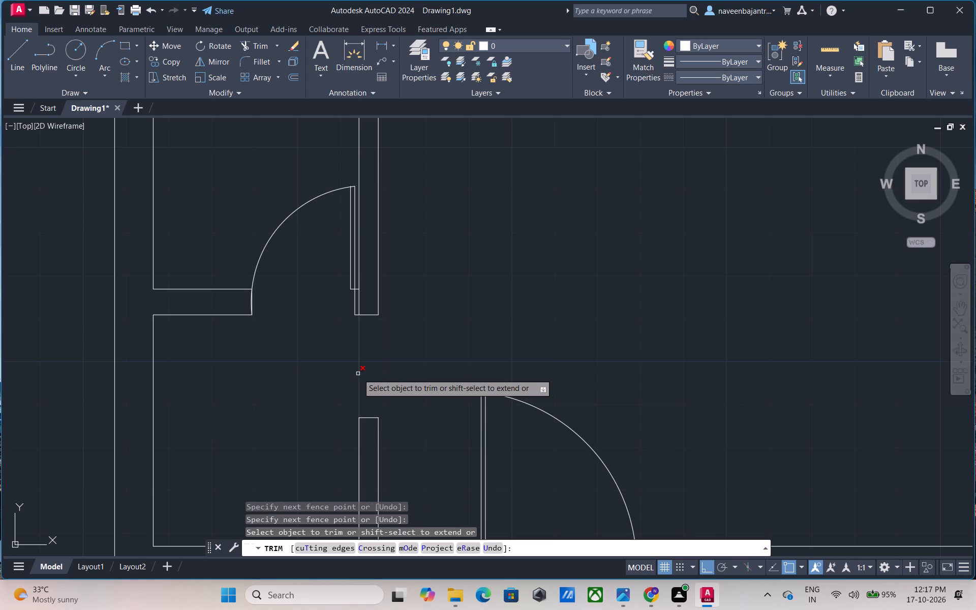
key("Escape")
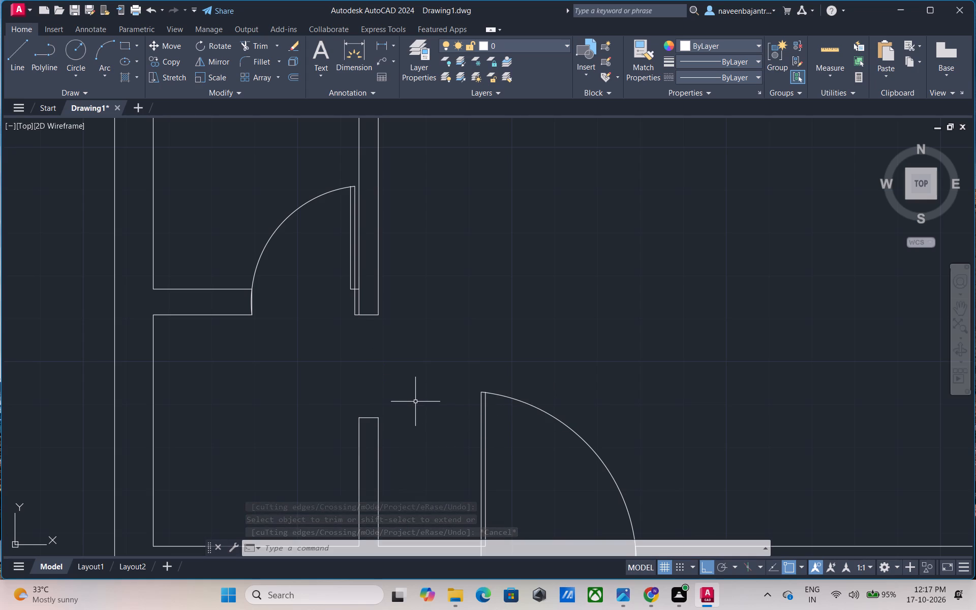
key("Escape")
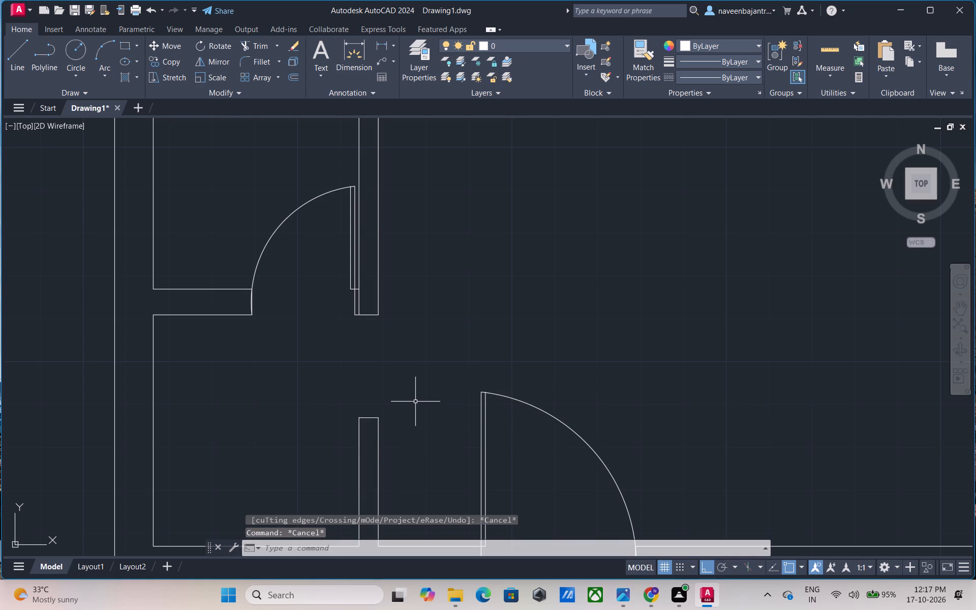
Draw an L-shaped line from the partition's left jamb lower corner down into the small room, ending at the vertical wall's left face.
scroll(415, 402, "down", 2)
middle_click_drag(418, 379, 439, 324)
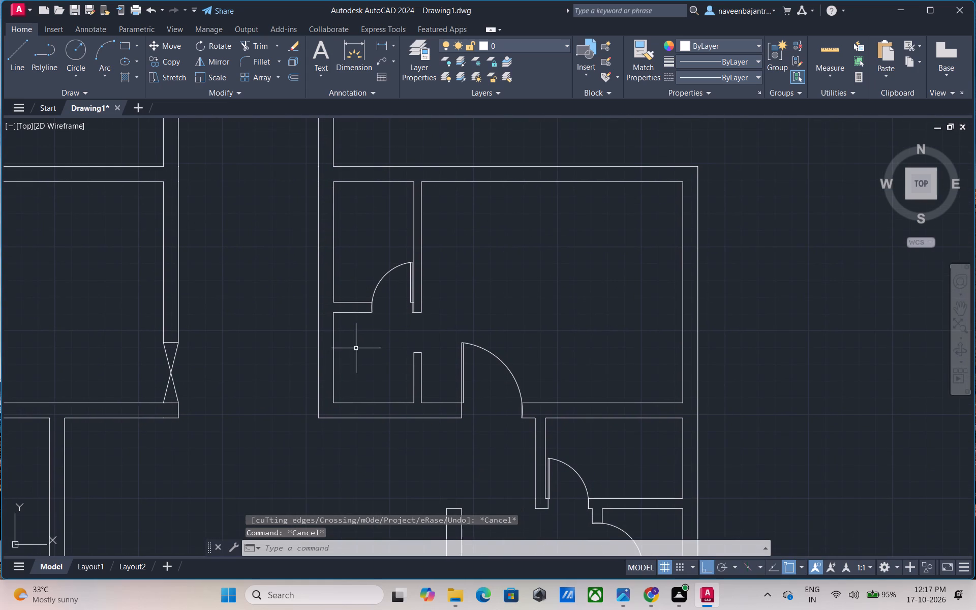
scroll(356, 348, "up", 2)
key("Escape")
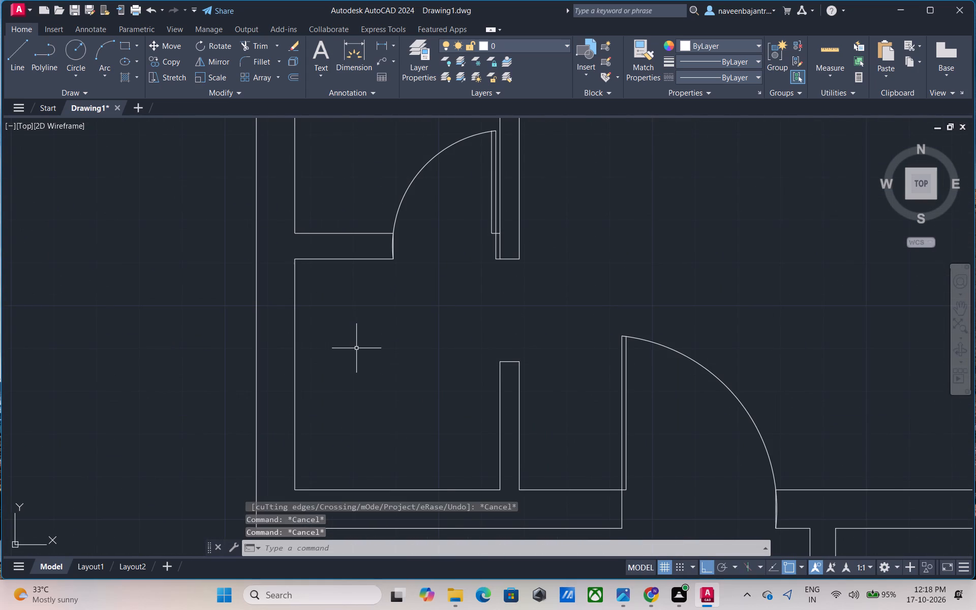
type("l")
key("space")
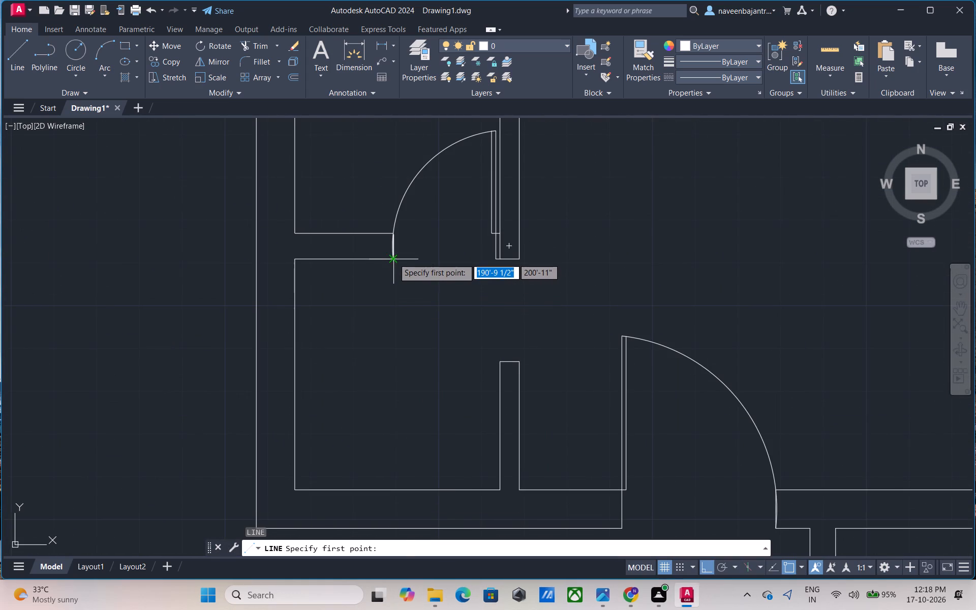
left_click(393, 258)
left_click(393, 402)
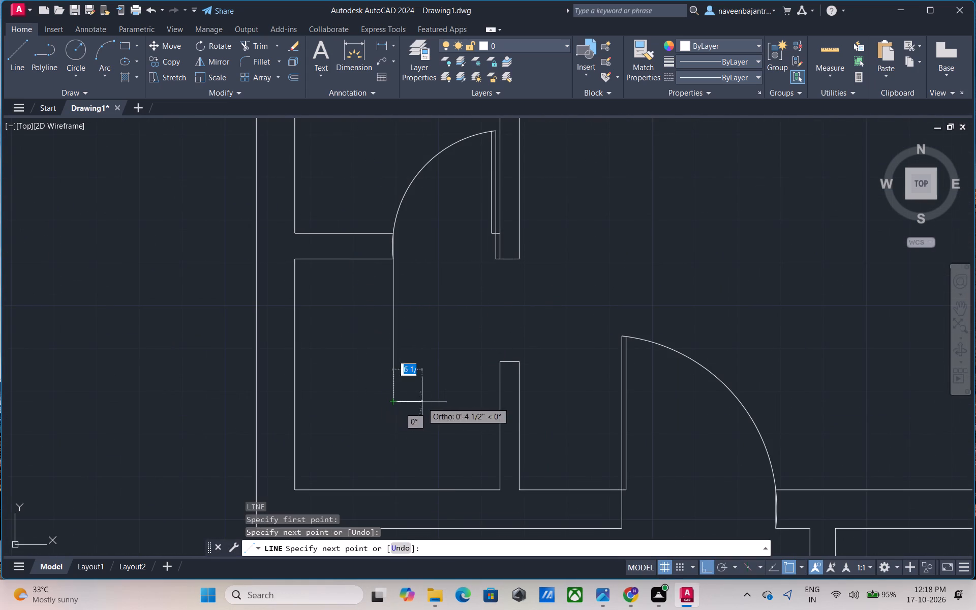
left_click(498, 402)
key("Escape")
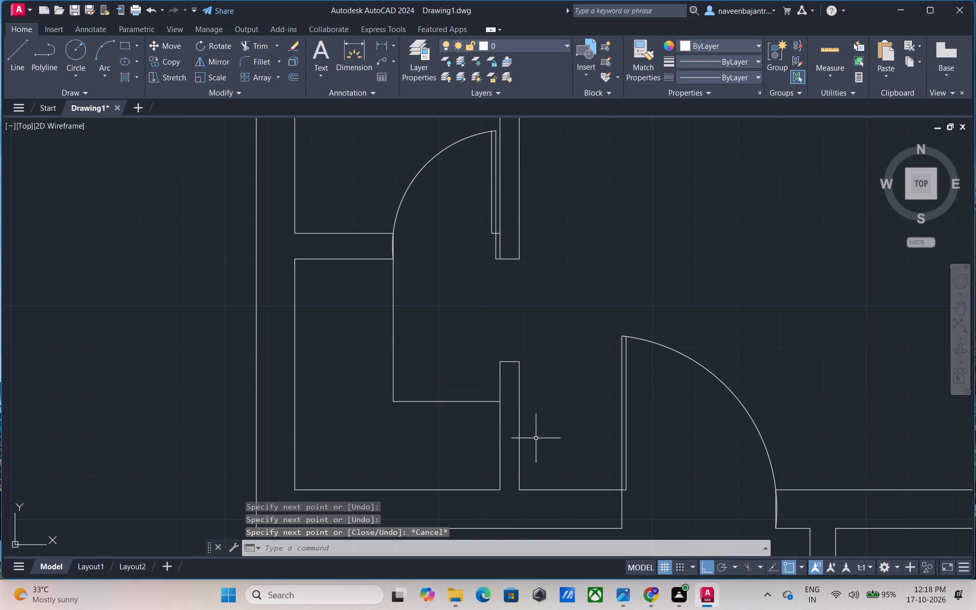
Draw a vertical jamb line across the large room's bottom wall, just short of its right-hand corner, overshooting both wall faces.
scroll(536, 438, "down", 1)
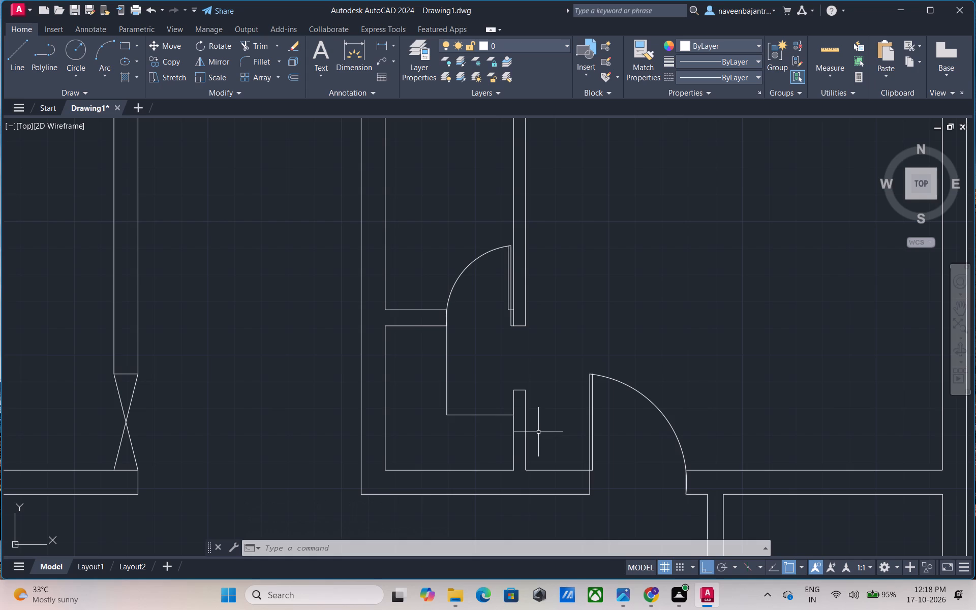
scroll(538, 432, "down", 2)
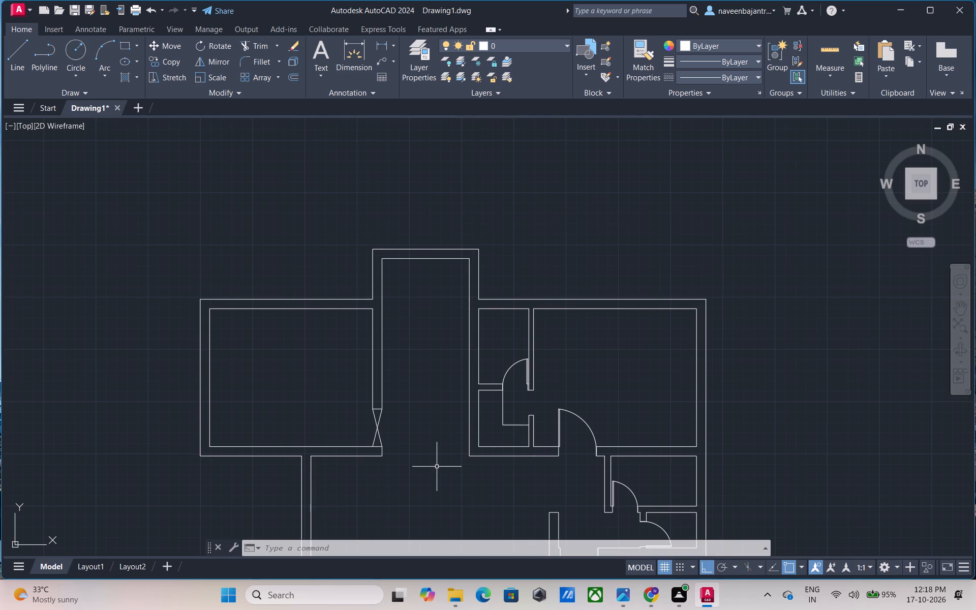
middle_click_drag(434, 462, 428, 383)
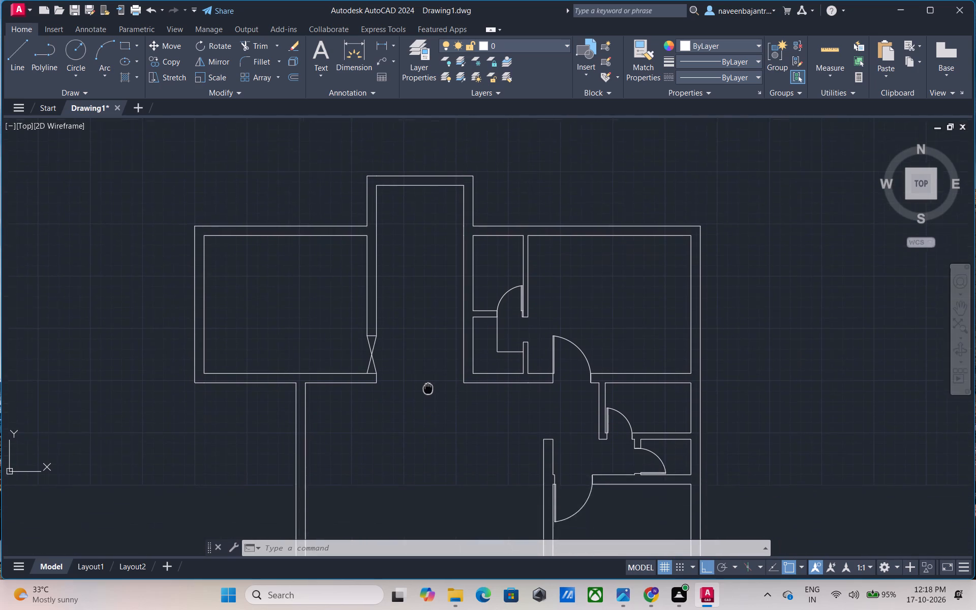
middle_click_drag(428, 383, 395, 283)
middle_click_drag(447, 372, 428, 331)
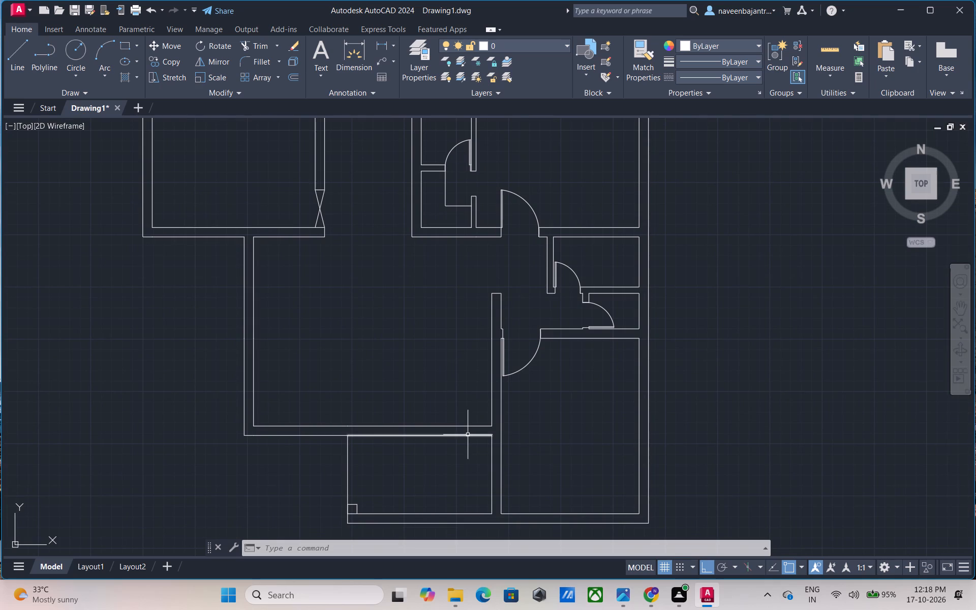
scroll(470, 444, "up", 2)
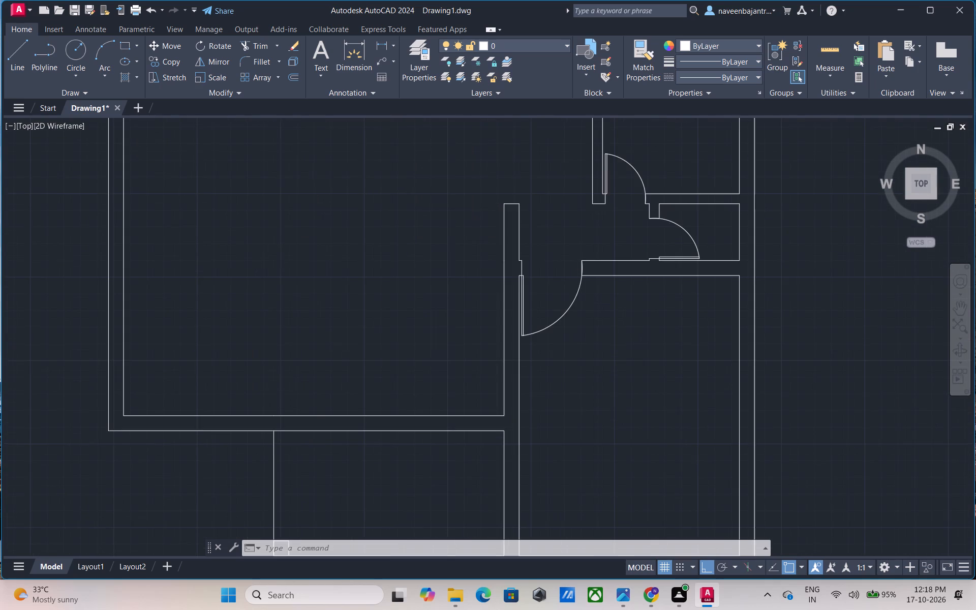
scroll(470, 444, "up", 1)
key("Escape")
type("l")
key("space")
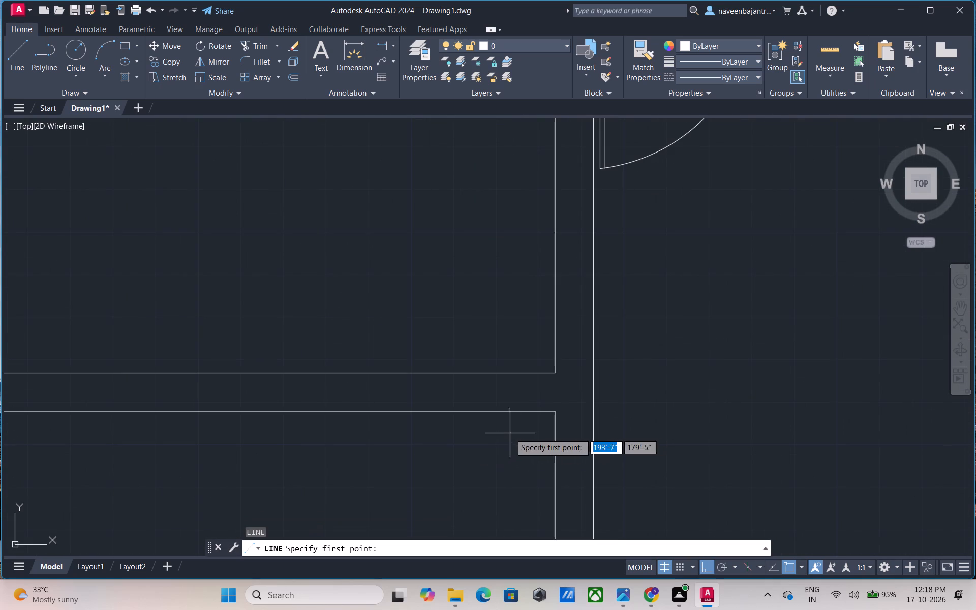
left_click(547, 420)
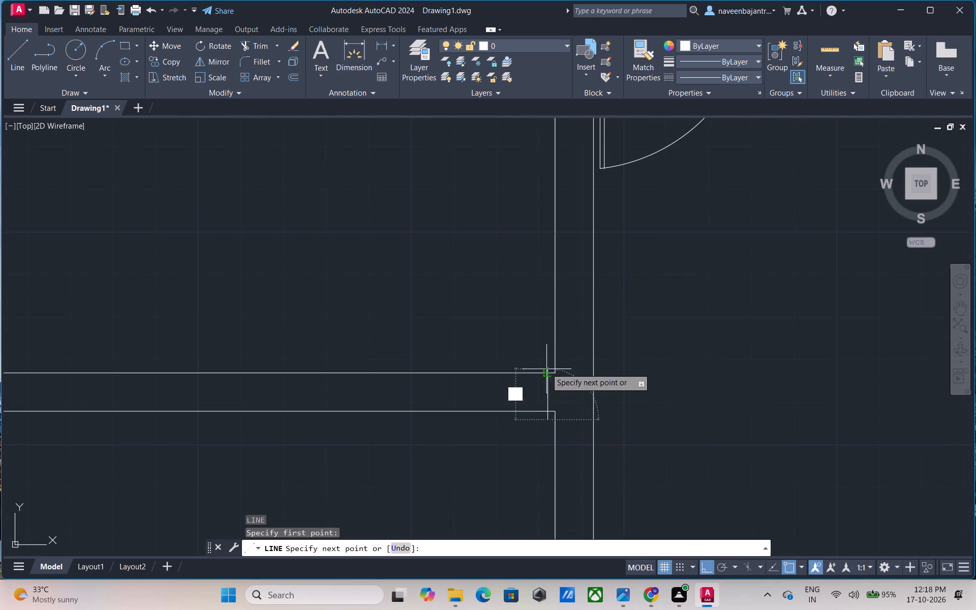
left_click(545, 363)
key("Escape")
Trim the jamb line's overhangs beyond the upper and lower faces of the bottom wall.
type("tr")
key("space")
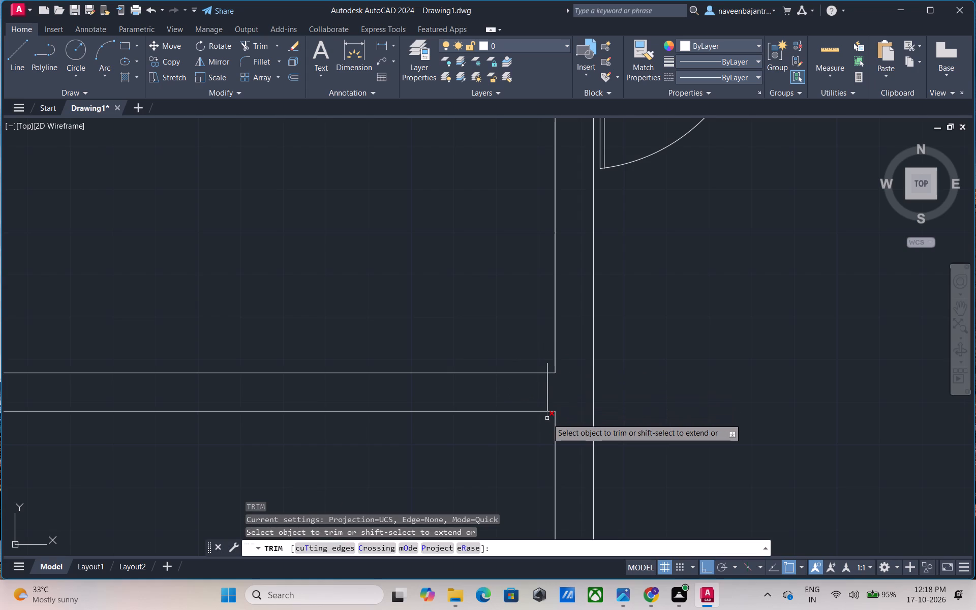
left_click(547, 418)
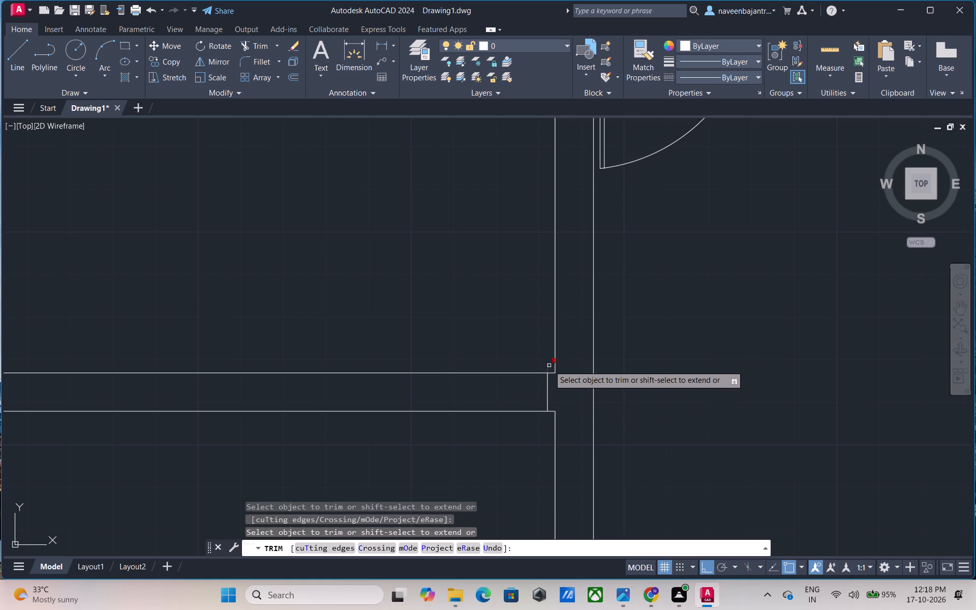
left_click(549, 365)
scroll(549, 365, "down", 1)
key("Escape")
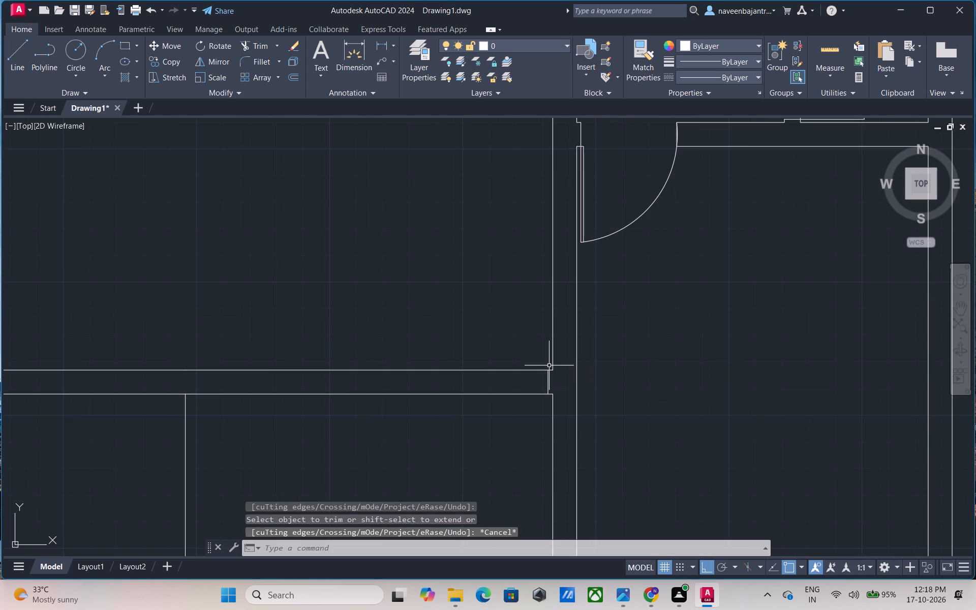
Offset the jamb line 2' to the left, and offset that copy another 2' left for the double door's centre and far jamb.
type("o")
key("space")
type("2'")
key("Return")
left_click(547, 377)
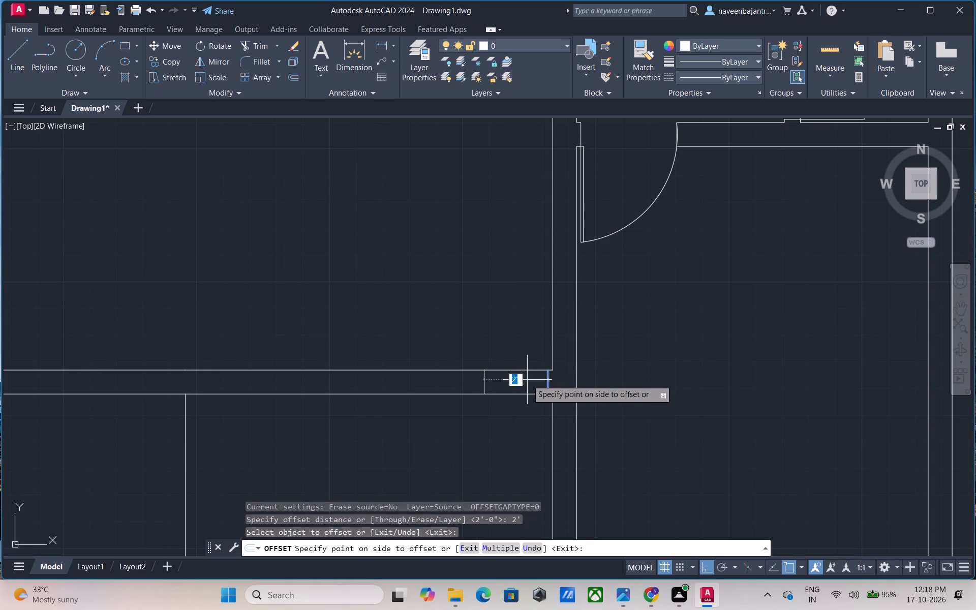
left_click(527, 380)
left_click(483, 381)
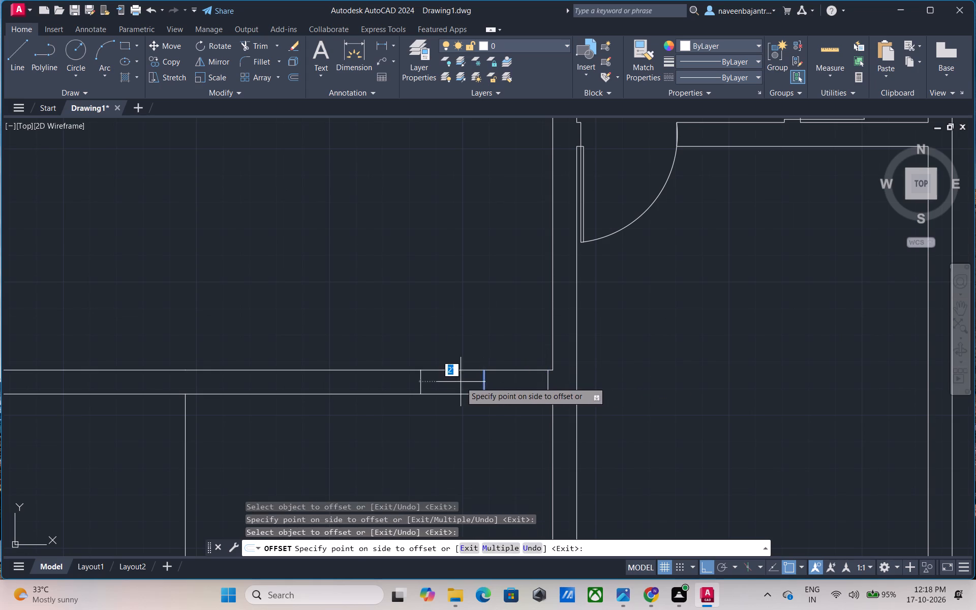
left_click(461, 382)
key("Escape")
Draw a 2' vertical door-leaf line upward into the large room from the top of each outer jamb.
type("l")
key("space")
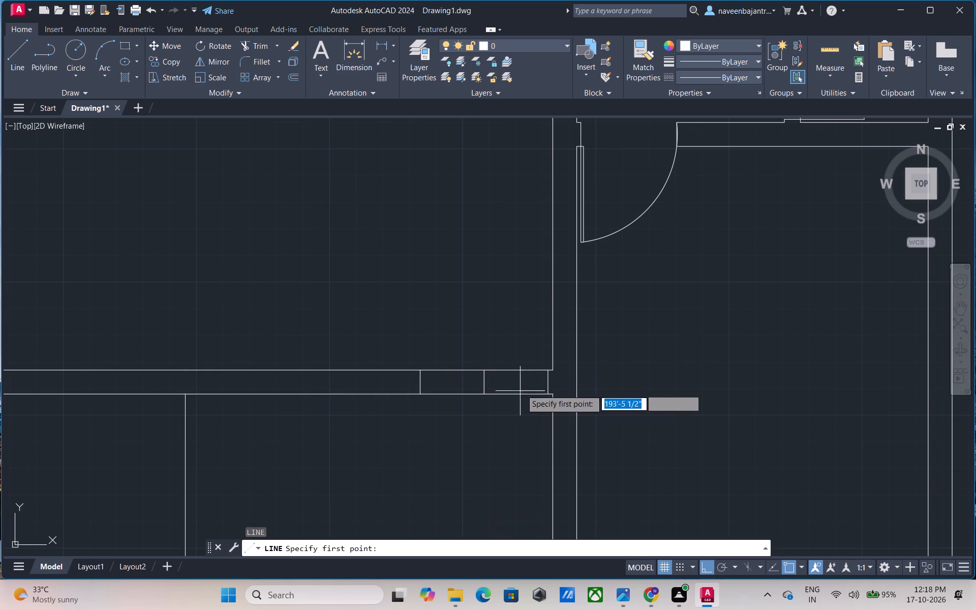
left_click(546, 372)
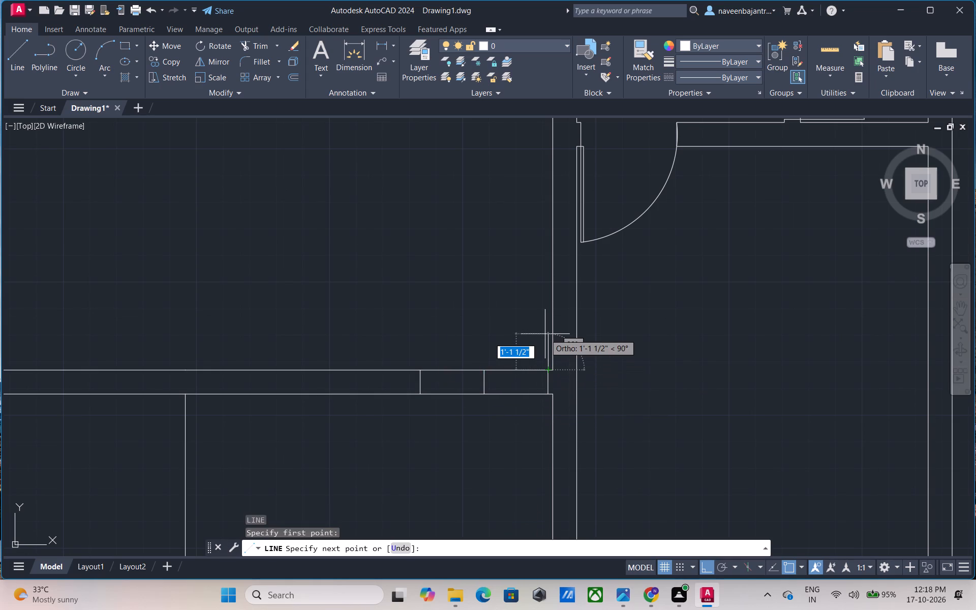
type("2'")
key("Return")
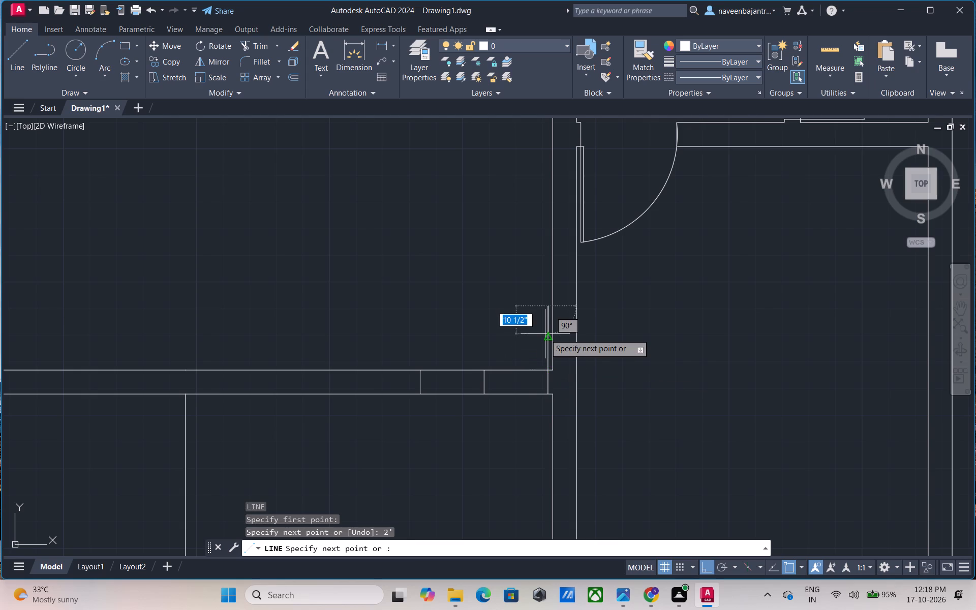
key("Escape")
key("l")
key("space")
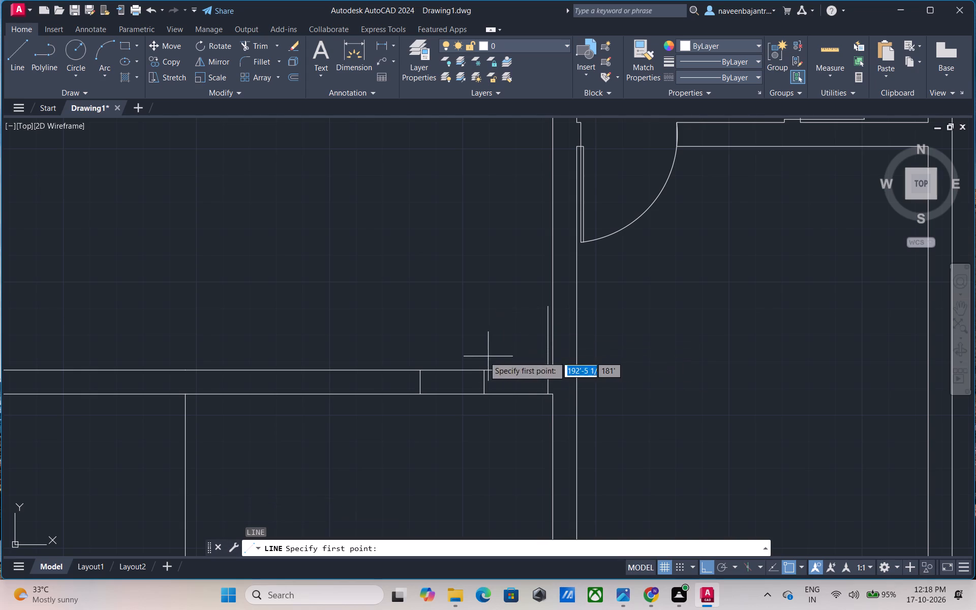
left_click(422, 367)
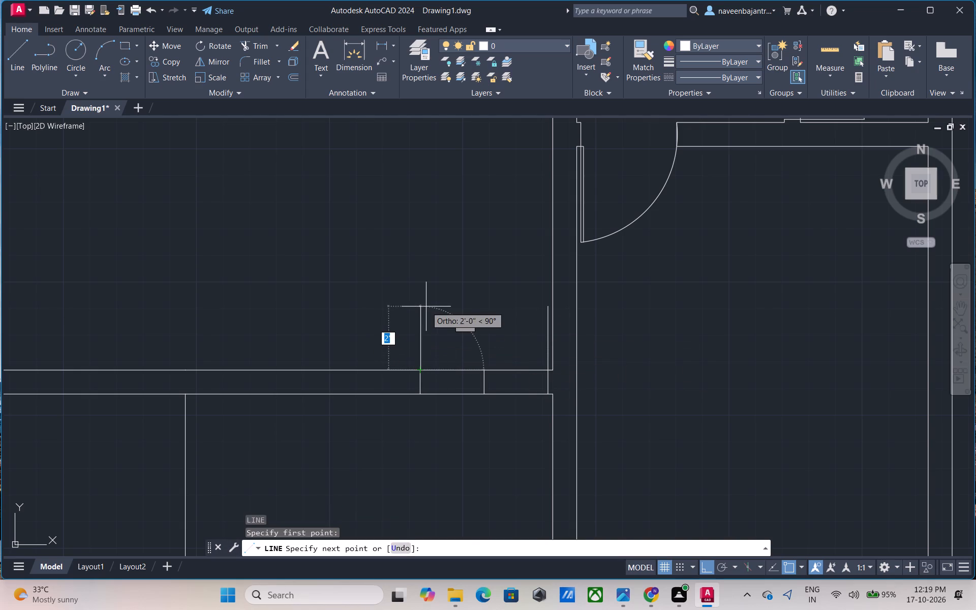
type("2'")
key("Return")
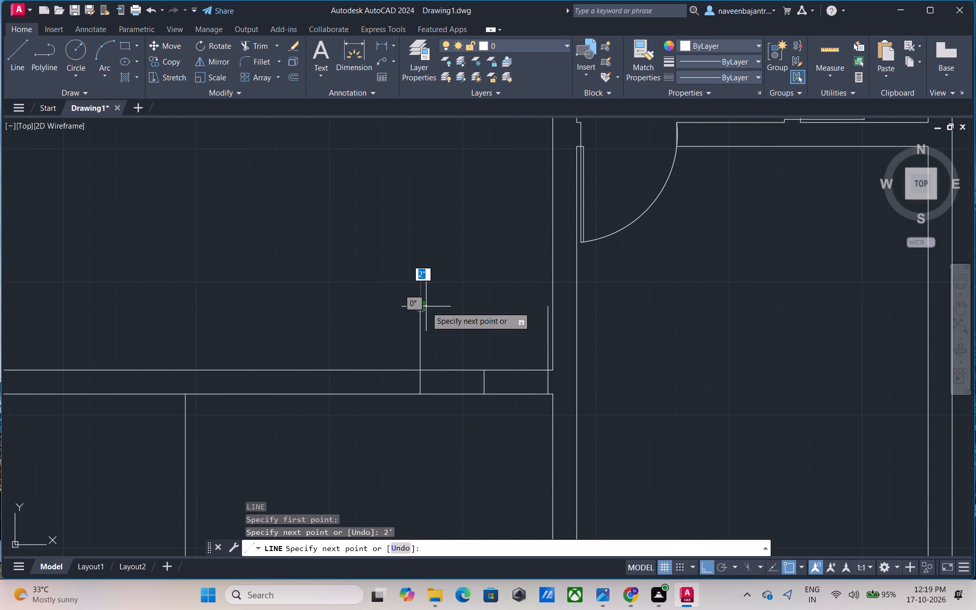
key("Escape")
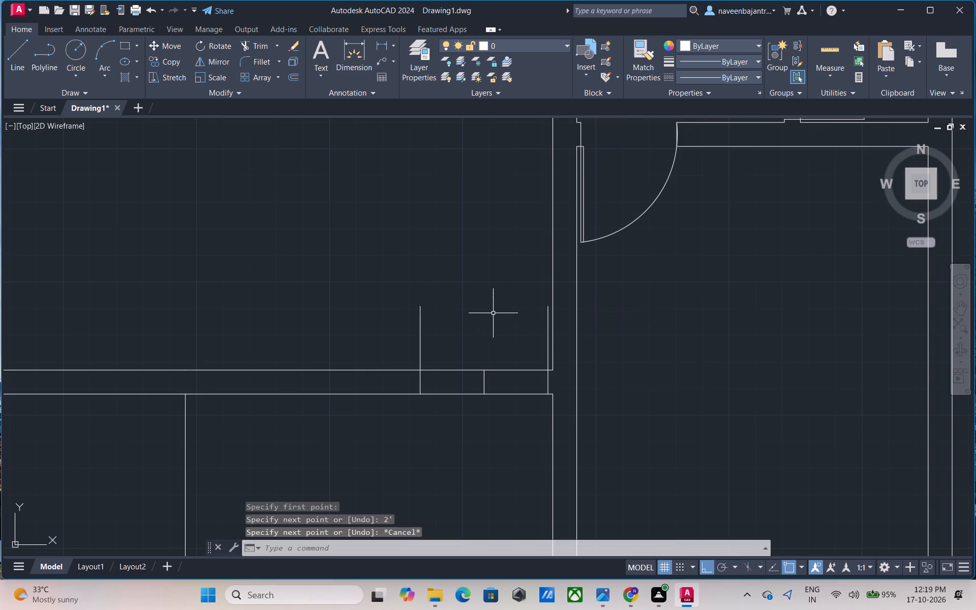
Offset both door-leaf lines 1" inward toward the centre of the opening to give the leaves thickness.
type("o")
key("space")
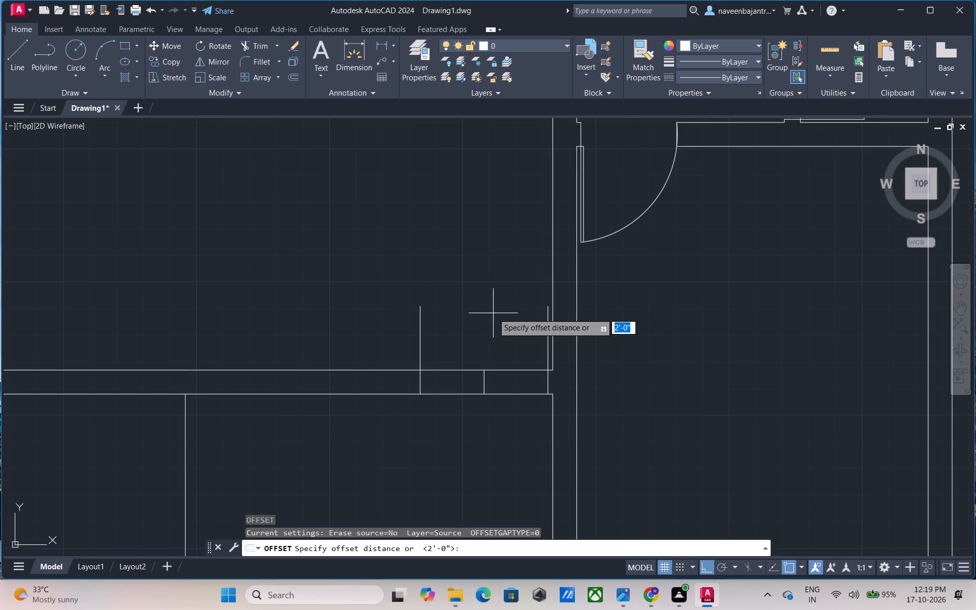
key("1")
key("shift+quotedbl")
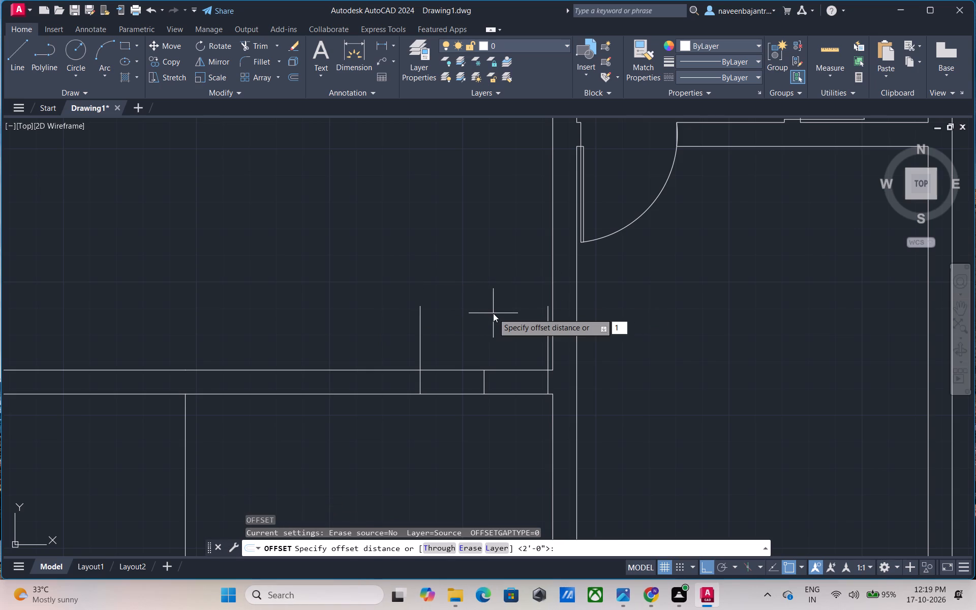
key("Return")
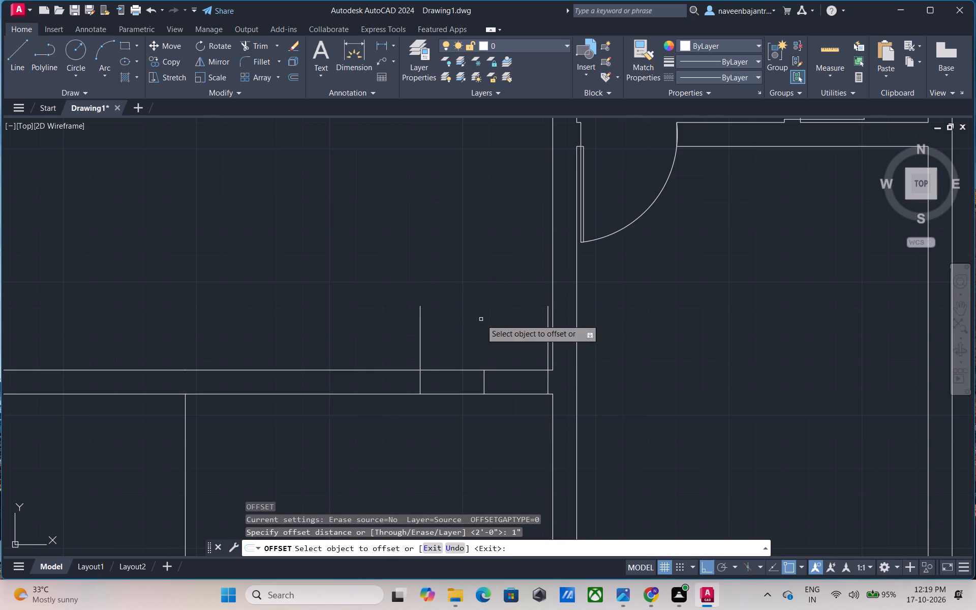
left_click(420, 341)
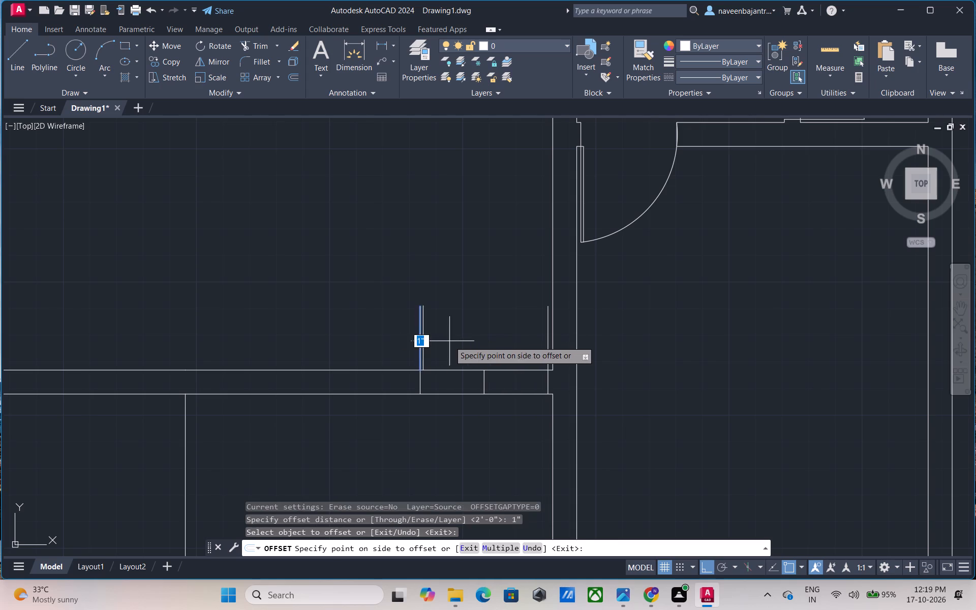
left_click(449, 341)
left_click_drag(548, 339, 528, 342)
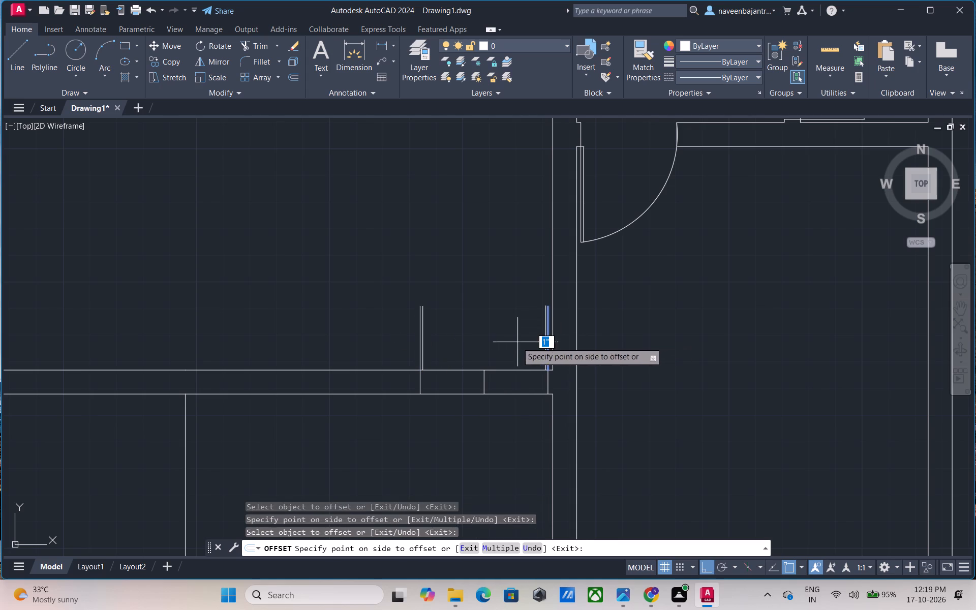
left_click(514, 342)
key("Escape")
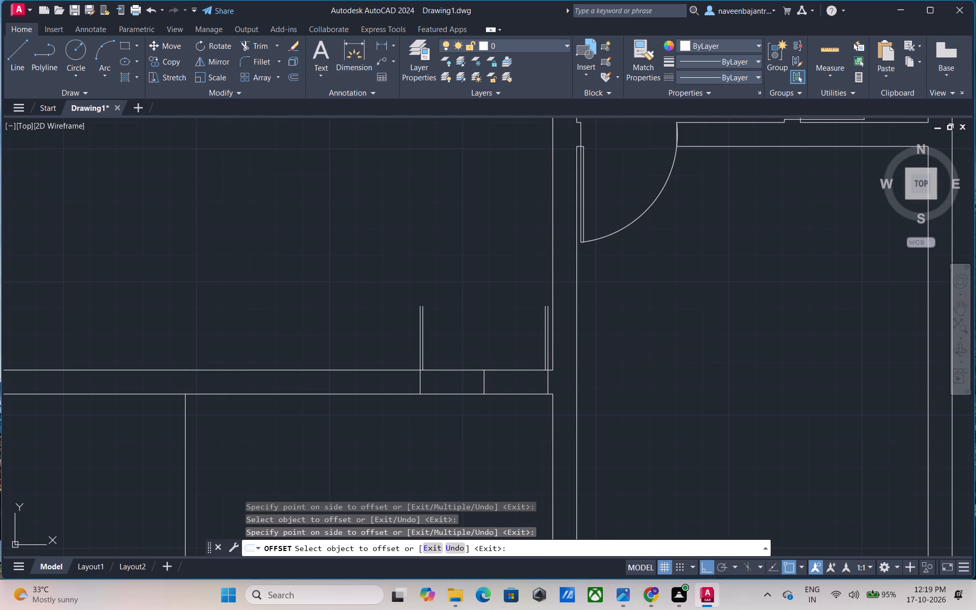
Draw three-point swing arcs from both leaves' outer tips through the centre line's top end, finishing at the wall's lower face.
left_click(109, 52)
left_click(416, 305)
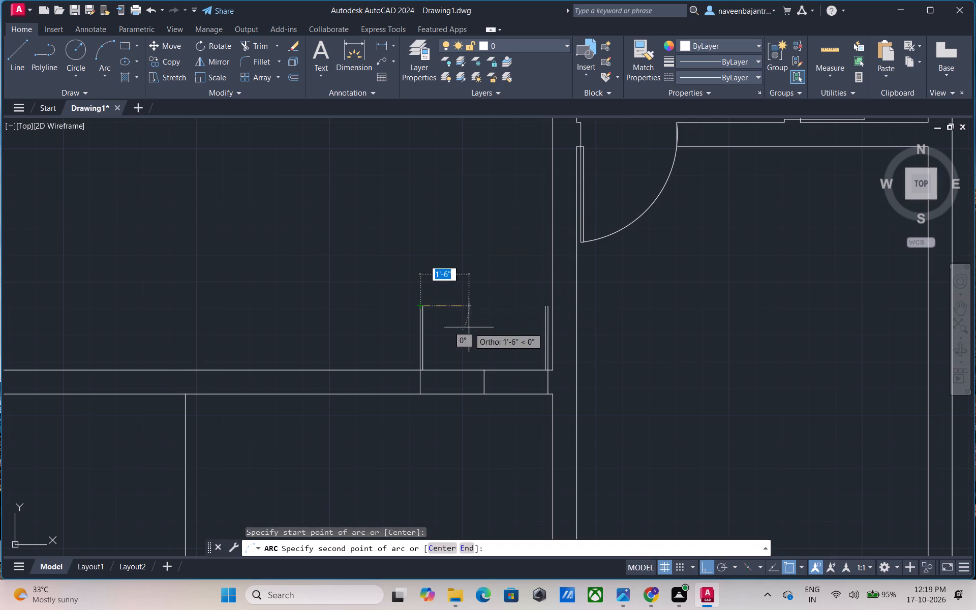
left_click(483, 368)
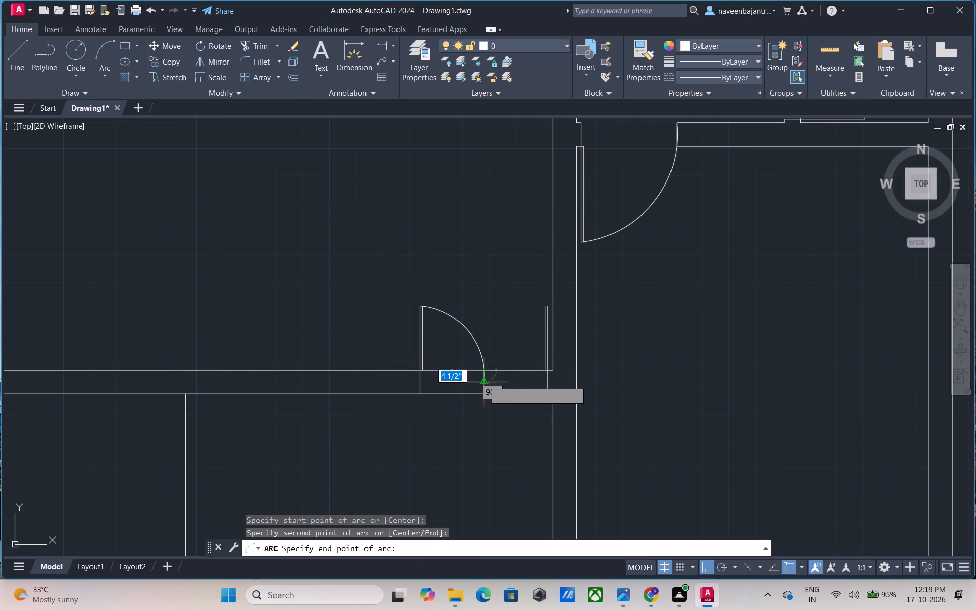
left_click(483, 390)
key("Escape")
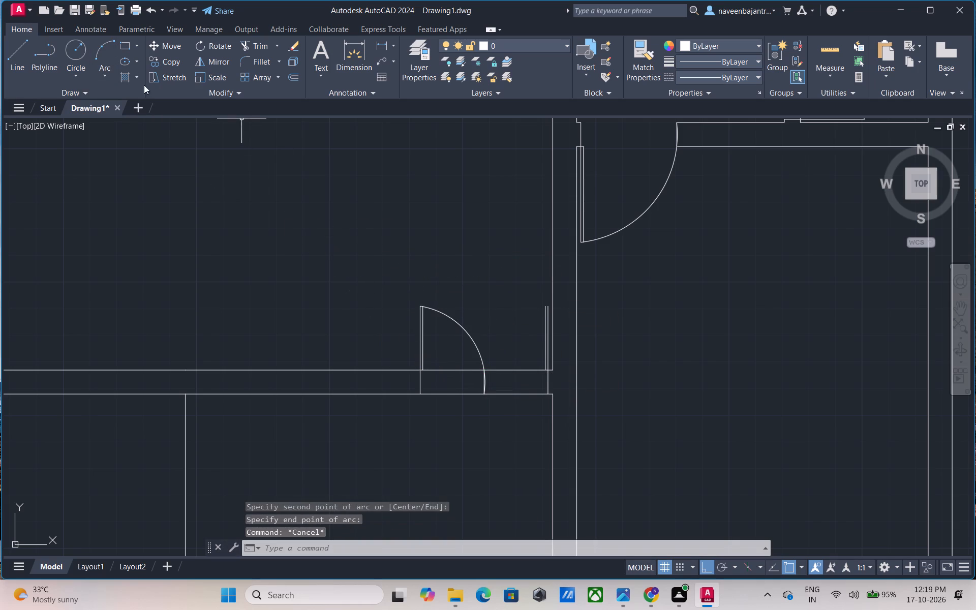
left_click(97, 50)
scroll(553, 311, "up", 3)
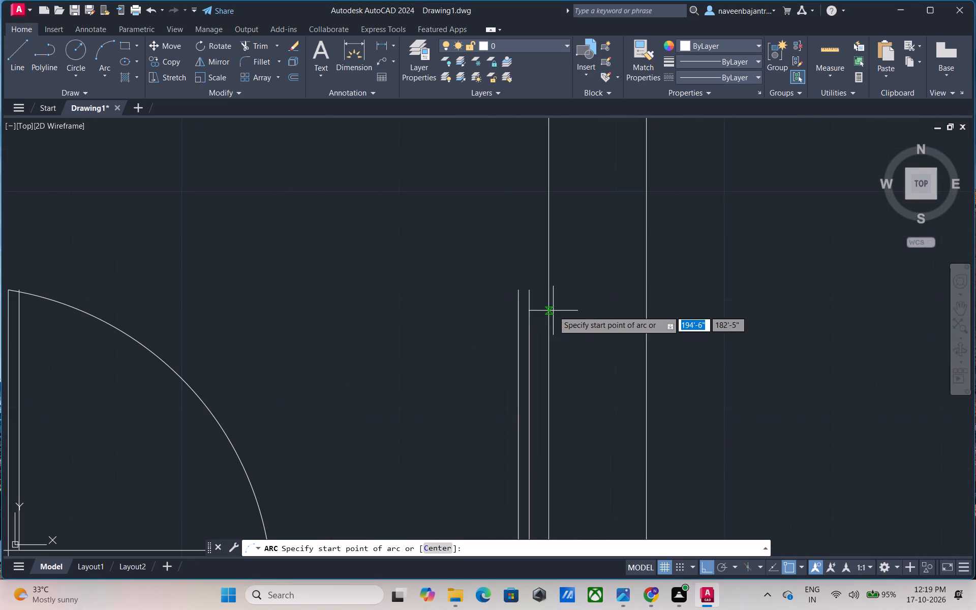
left_click(528, 293)
scroll(528, 293, "down", 3)
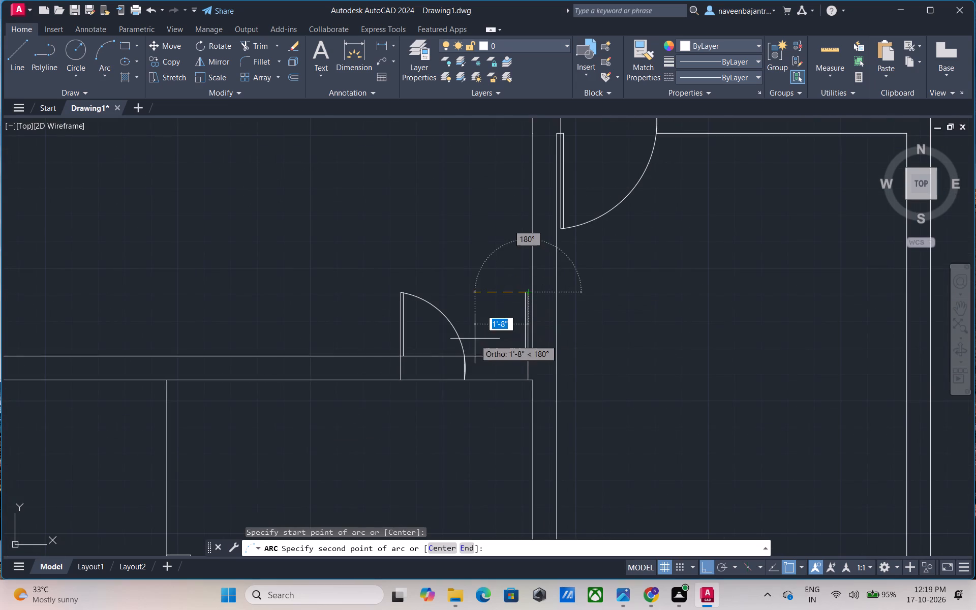
left_click(466, 355)
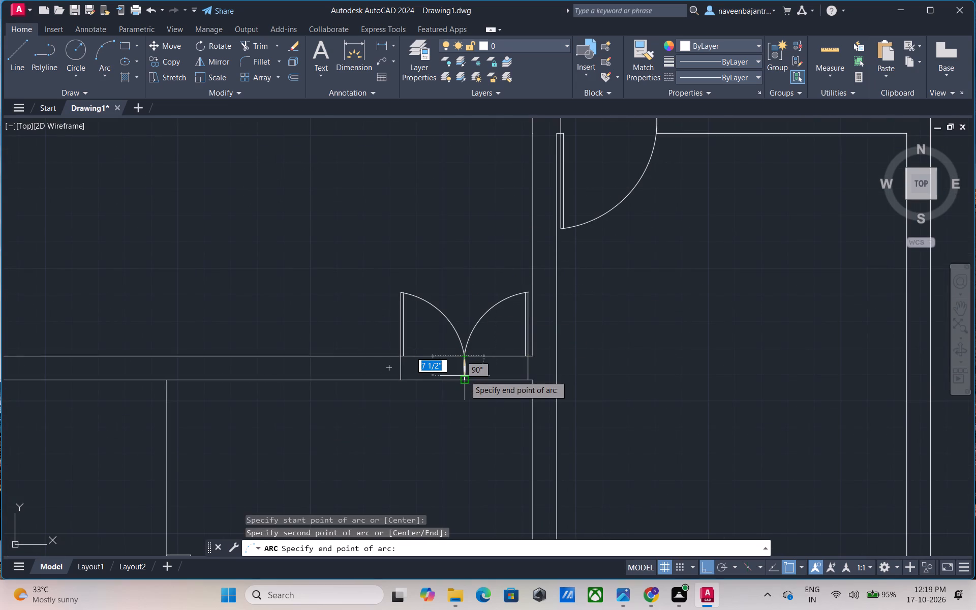
left_click(465, 376)
key("Escape")
Trim both wall faces between the outer jambs and remove the centre line and arc tails within the wall thickness.
type("tr")
key("space")
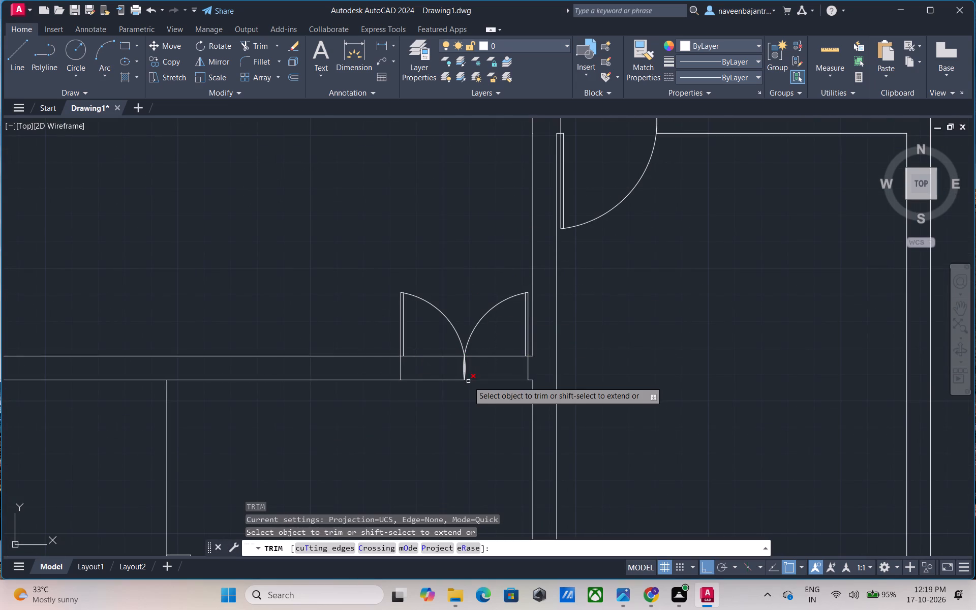
left_click(468, 379)
left_click(481, 357)
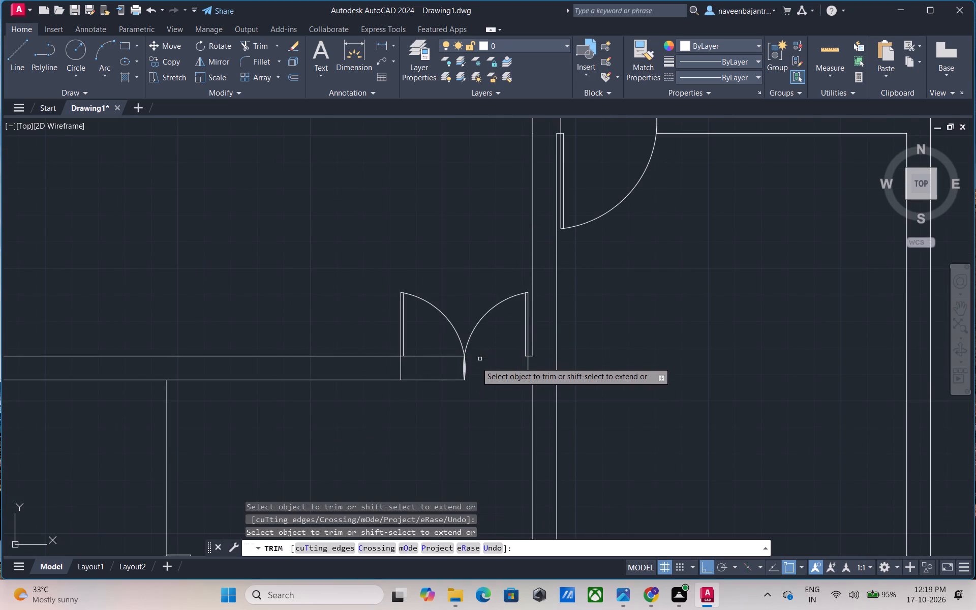
left_click(441, 379)
left_click(440, 356)
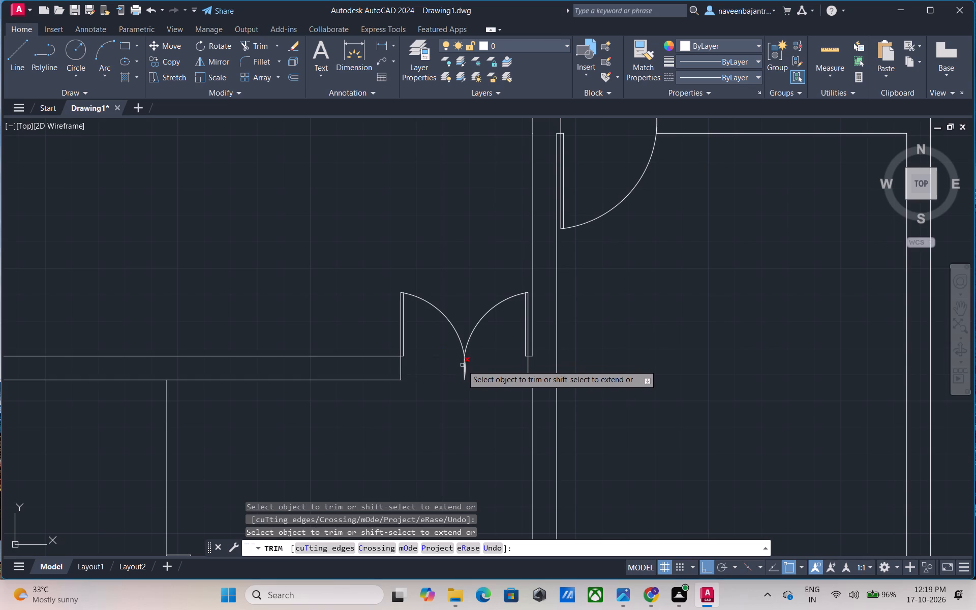
left_click(462, 365)
left_click(466, 366)
left_click(465, 367)
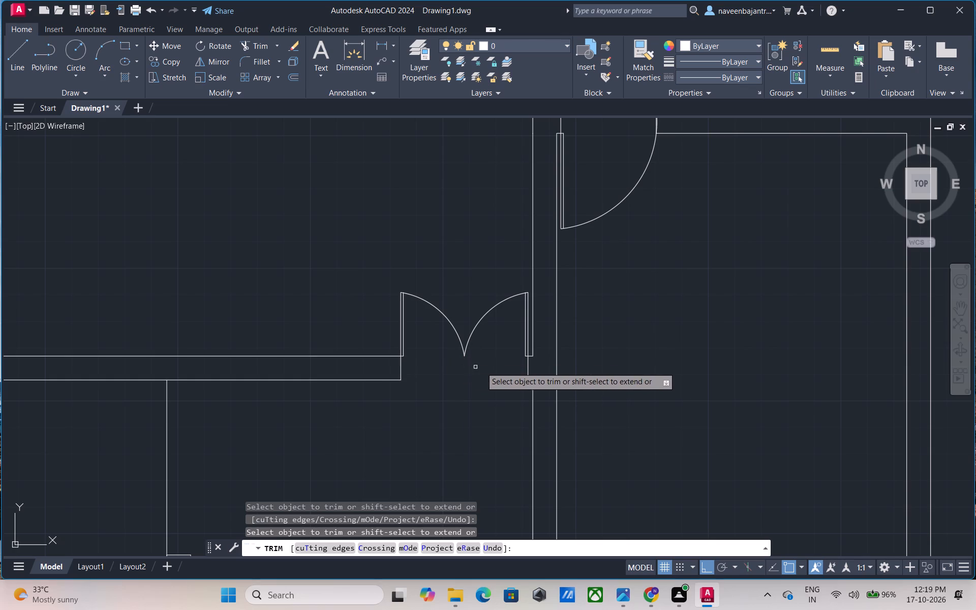
key("Escape")
scroll(534, 373, "down", 1)
scroll(590, 378, "down", 1)
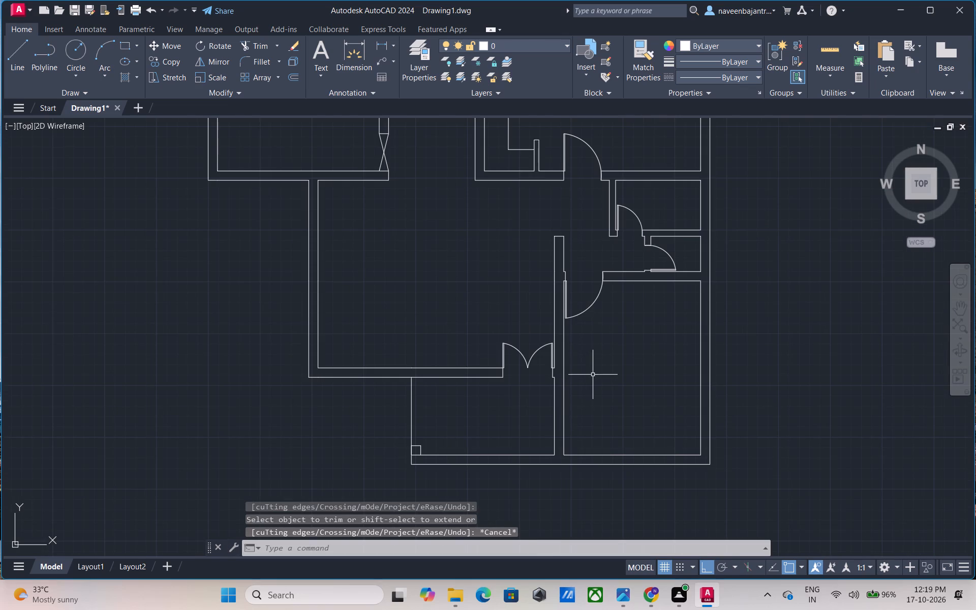
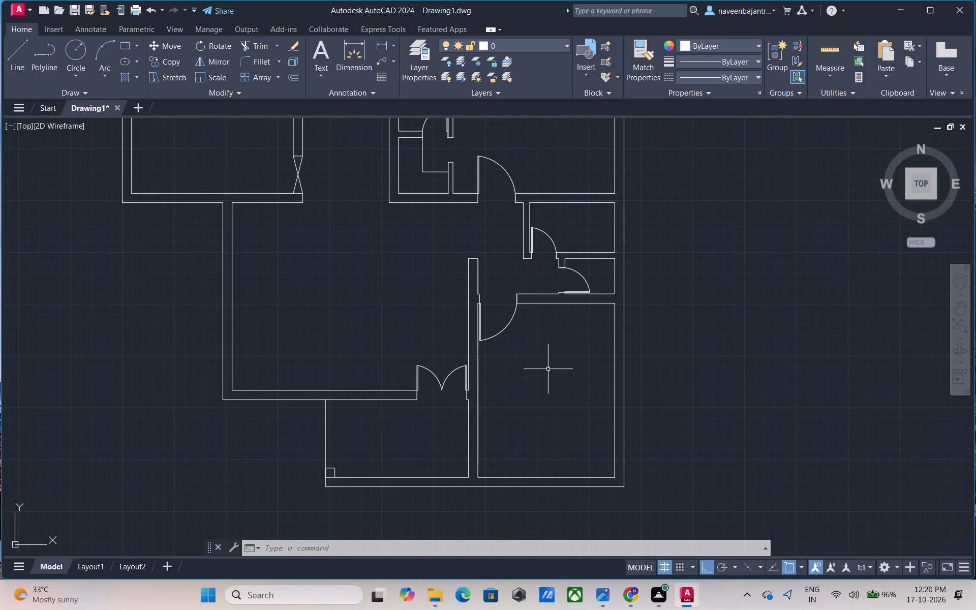
Draw a vertical line across the upper-left room's top wall, just left of the projecting central bay's wall.
scroll(546, 365, "down", 1)
middle_click_drag(546, 365, 544, 392)
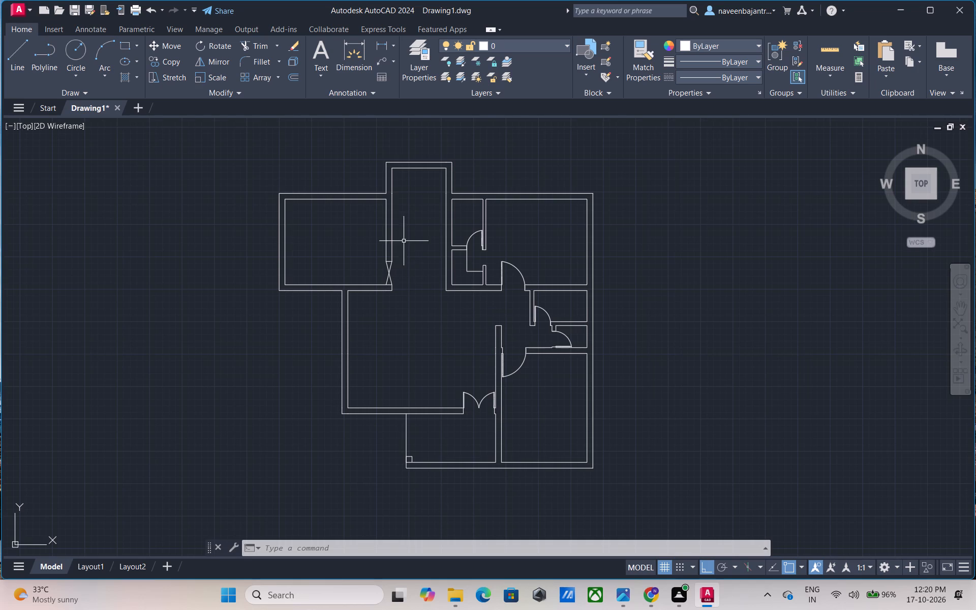
middle_click_drag(372, 228, 369, 311)
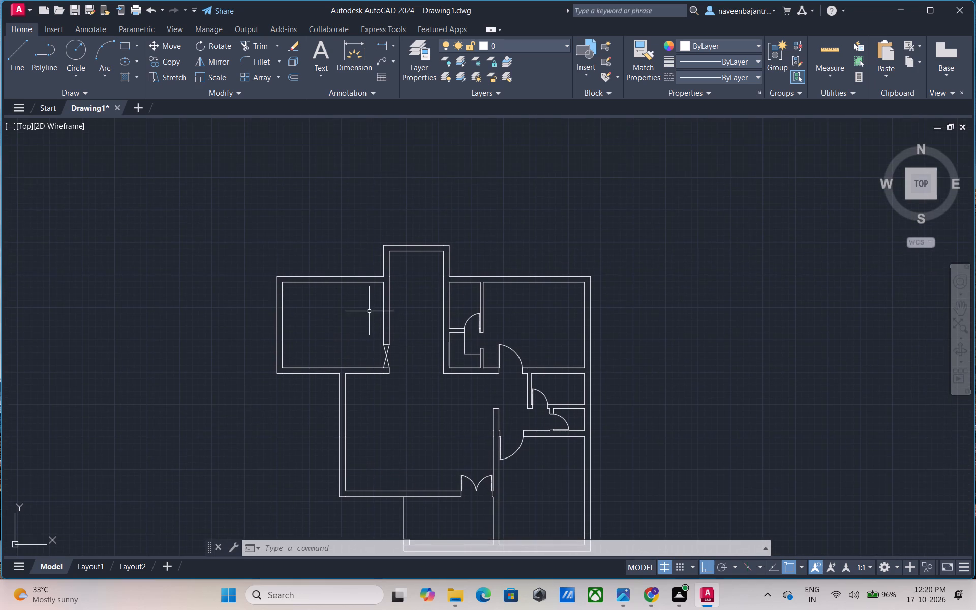
scroll(371, 288, "up", 3)
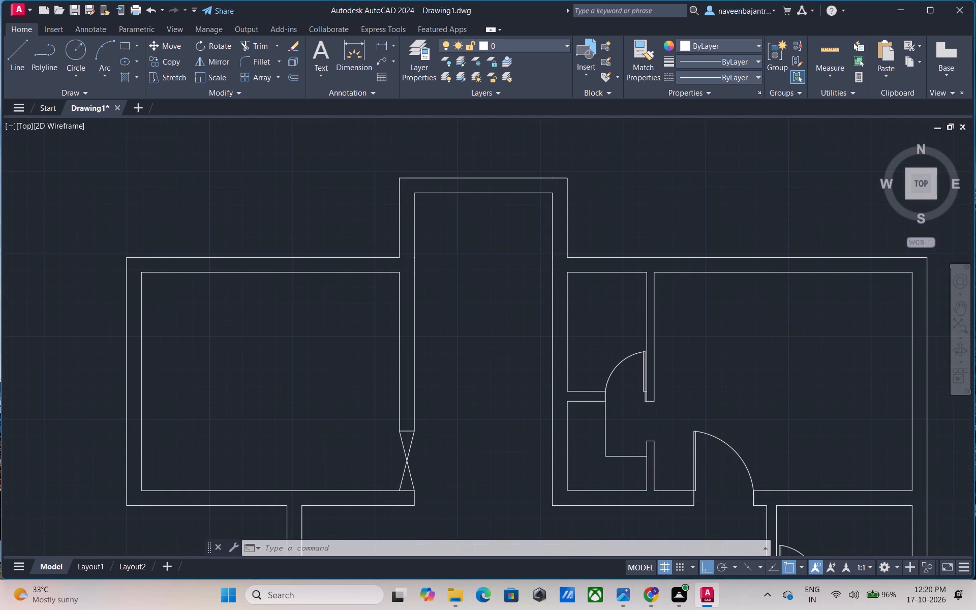
key("Escape")
type("l")
key("space")
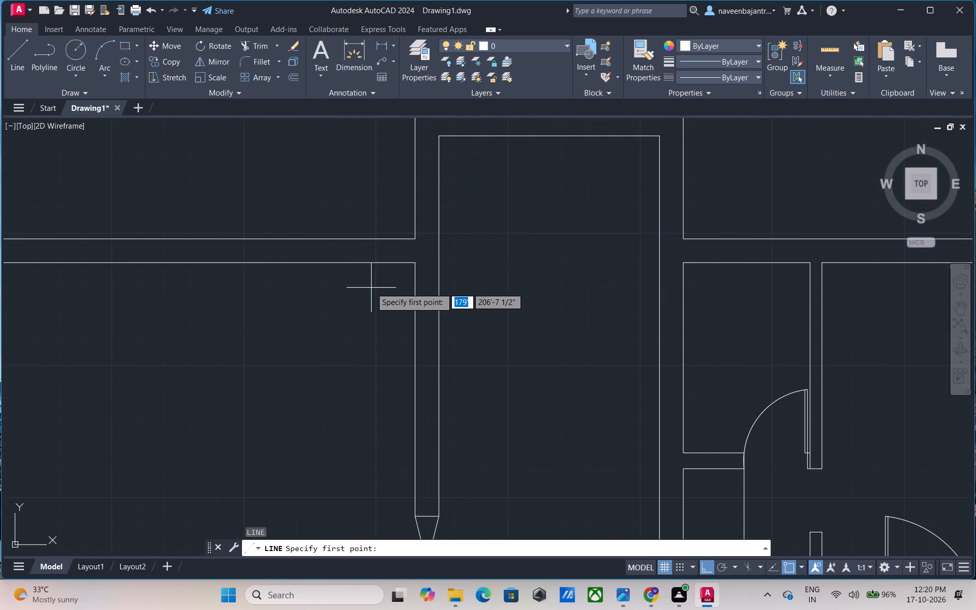
left_click(405, 228)
left_click(403, 285)
key("Escape")
Trim both overhanging ends of the new jamb line back to the wall faces.
type("tr")
key("space")
left_click(405, 276)
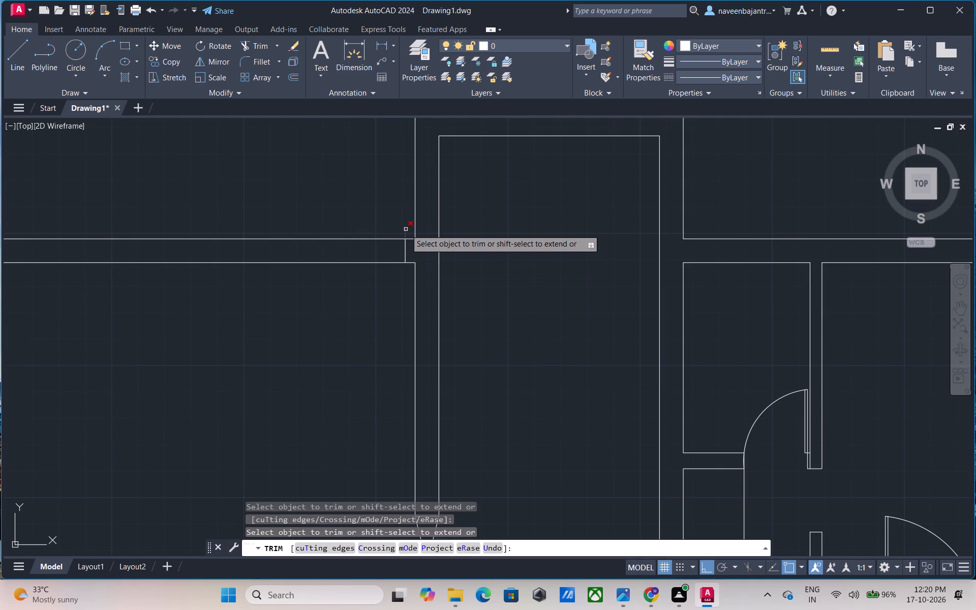
left_click(406, 229)
key("Escape")
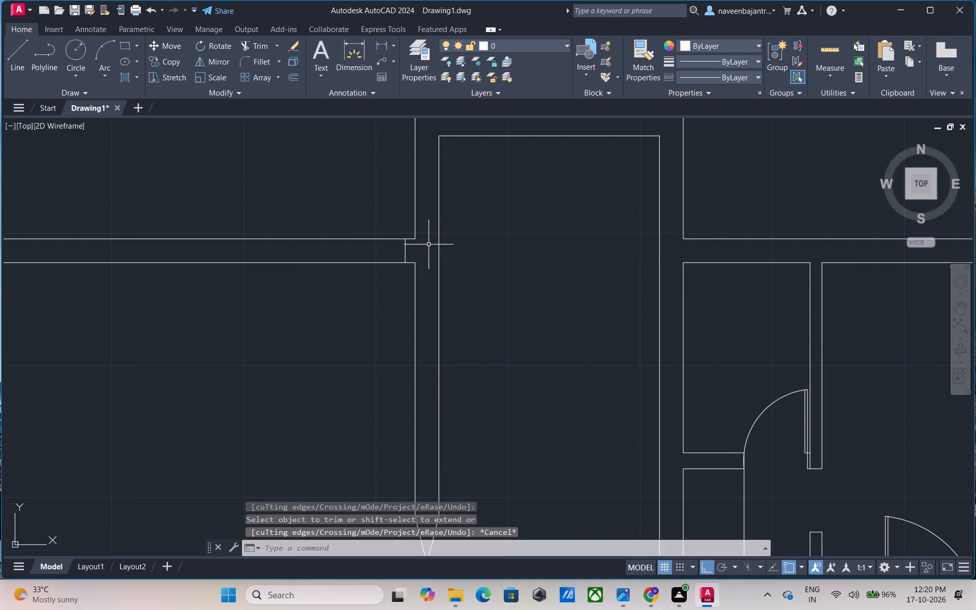
Offset the jamb line 3' to the left to mark the other side of the door opening.
type("o 3'")
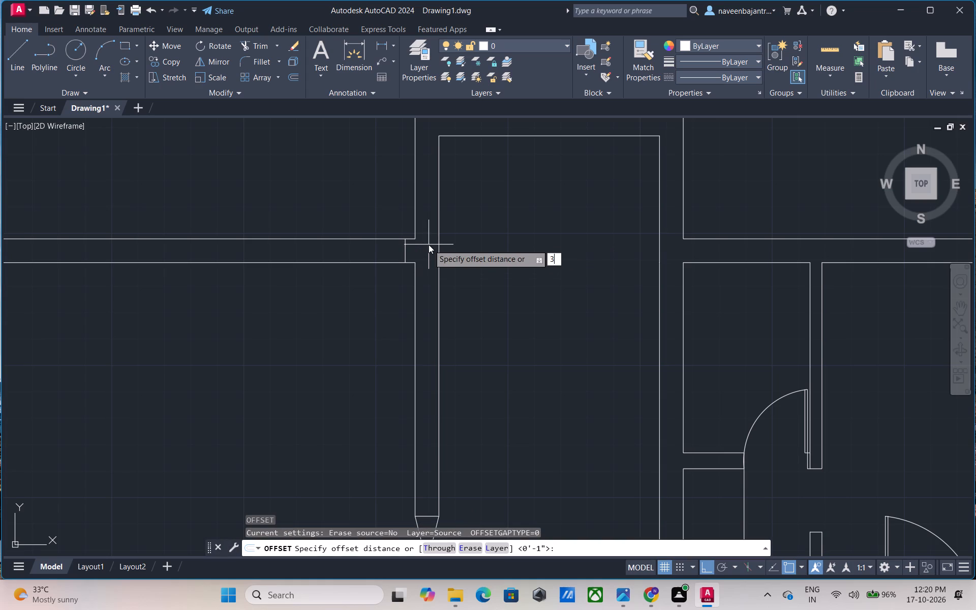
key("Return")
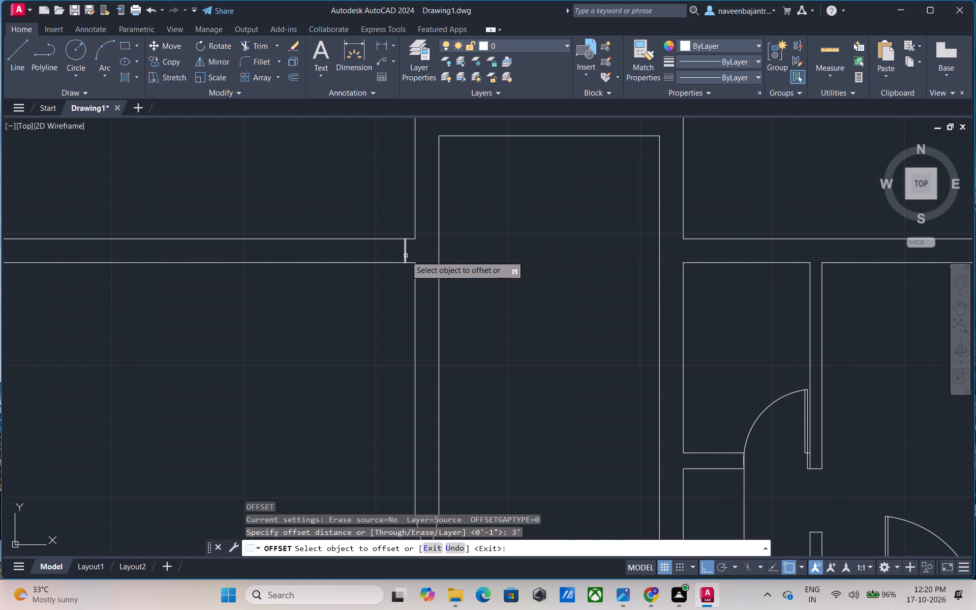
left_click(406, 256)
left_click(350, 250)
key("Escape")
Draw a 3' door leaf line down into the room from the right jamb's inner corner.
type("l")
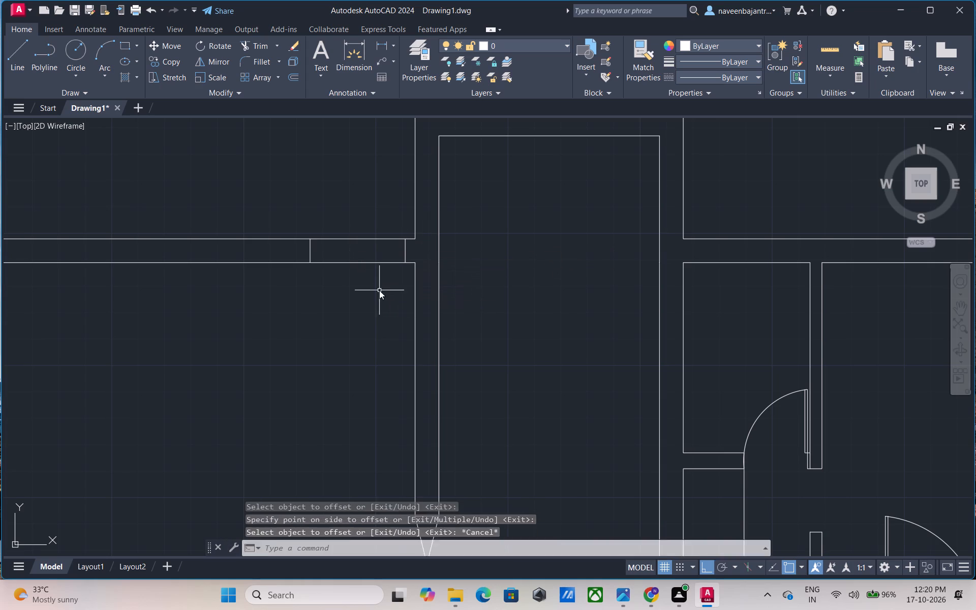
key("space")
left_click(404, 265)
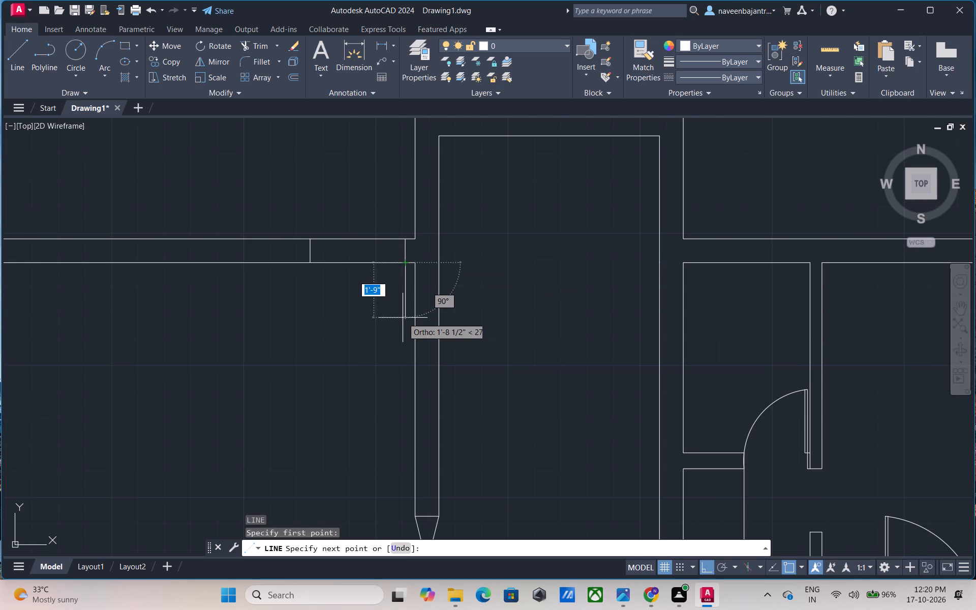
type("3'")
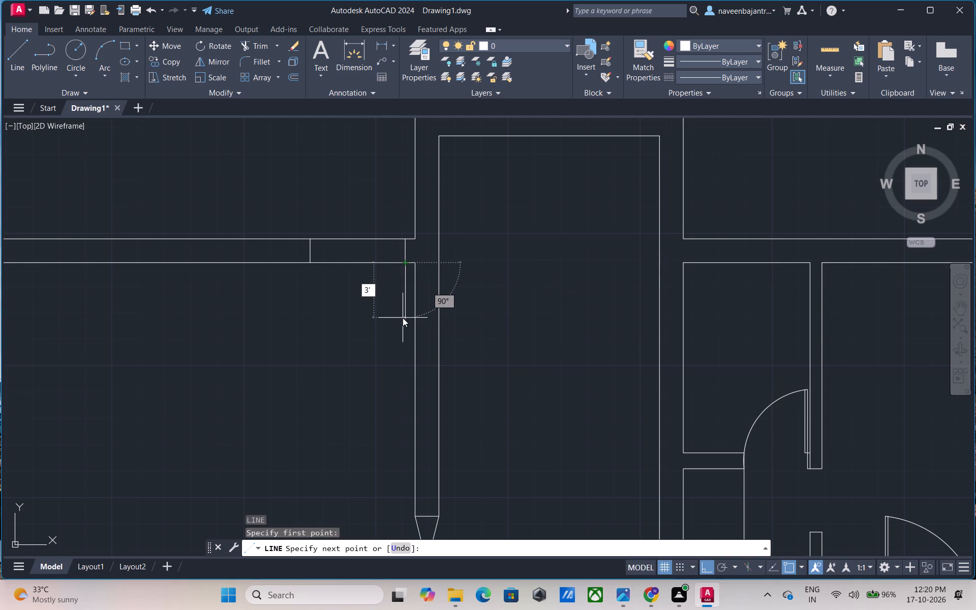
key("Return")
key("Escape")
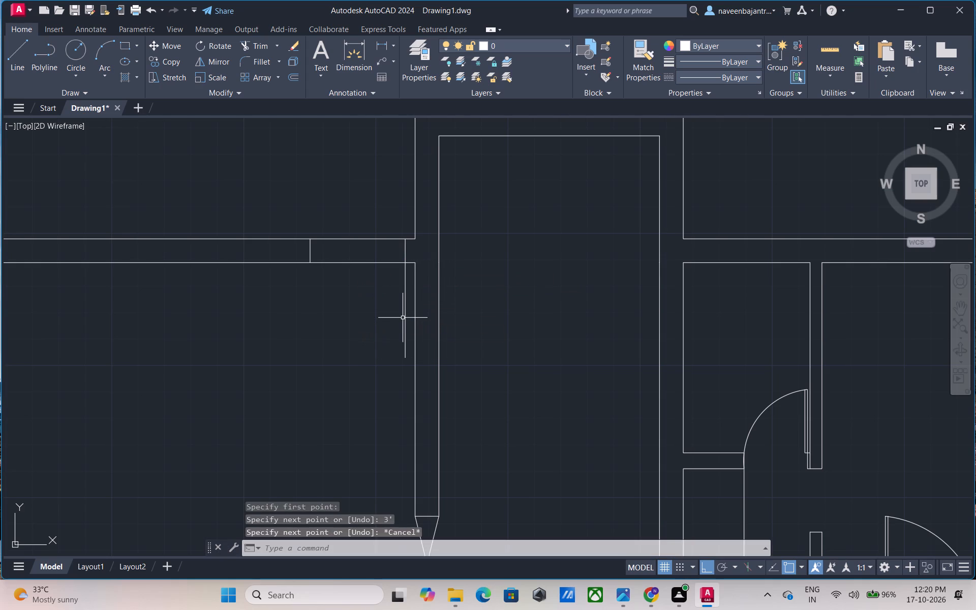
Offset the door leaf line 1" to the left to give the leaf its thickness.
type("o 1")
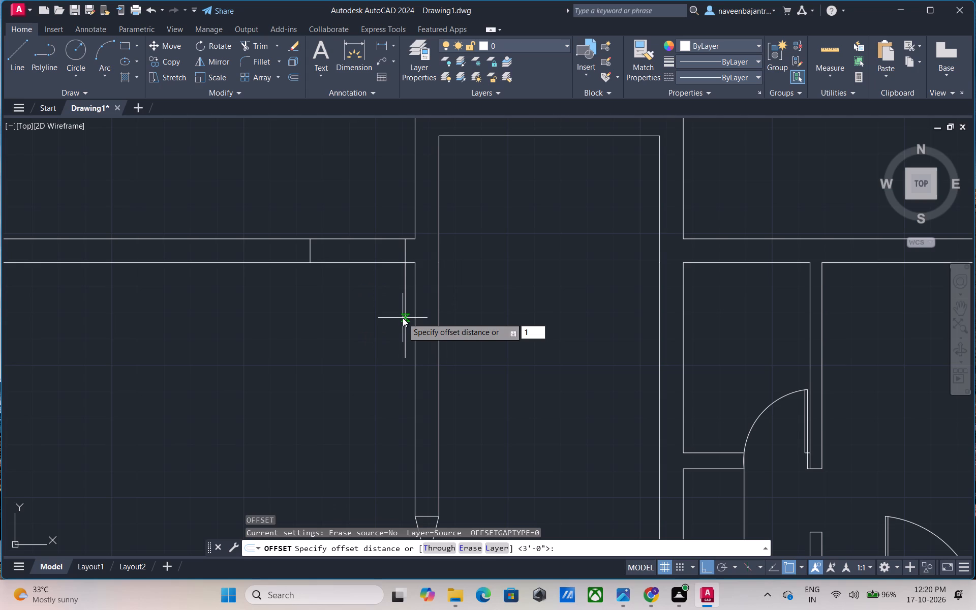
key("shift+quotedbl")
key("Return")
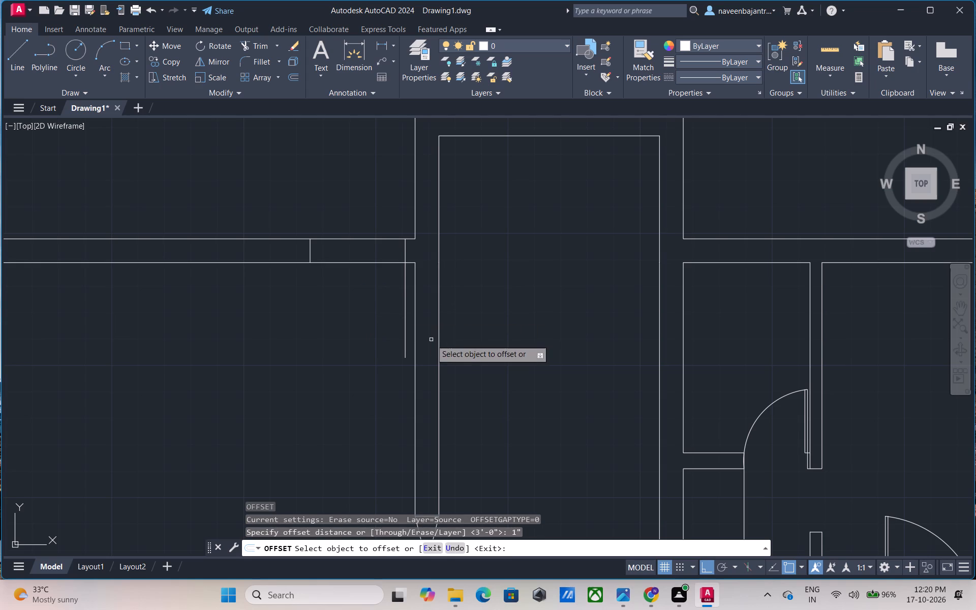
left_click(405, 306)
left_click(376, 316)
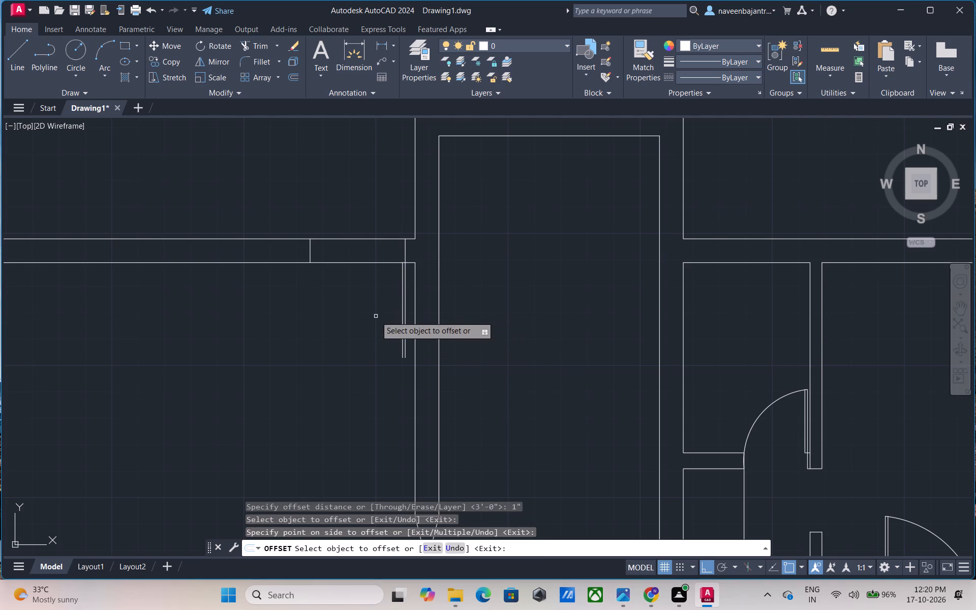
key("Escape")
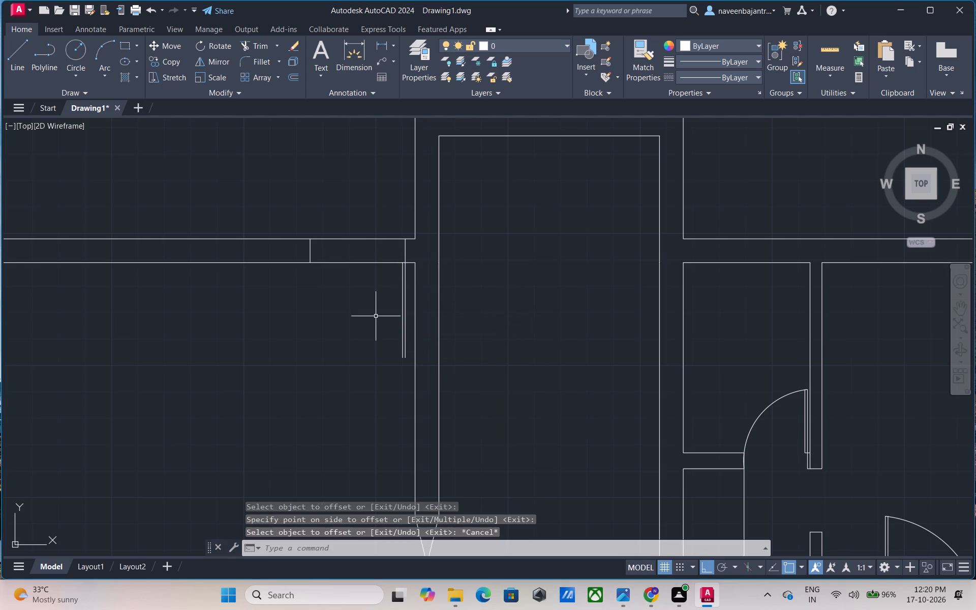
Trim the two wall lines between the jambs to open the 3' doorway.
type("tr")
key("space")
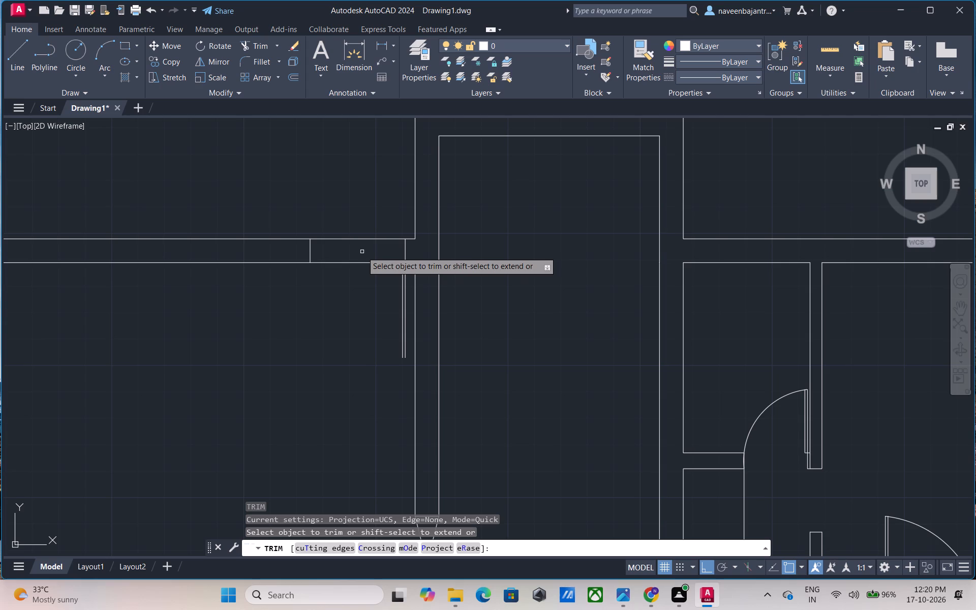
left_click(362, 262)
left_click(364, 239)
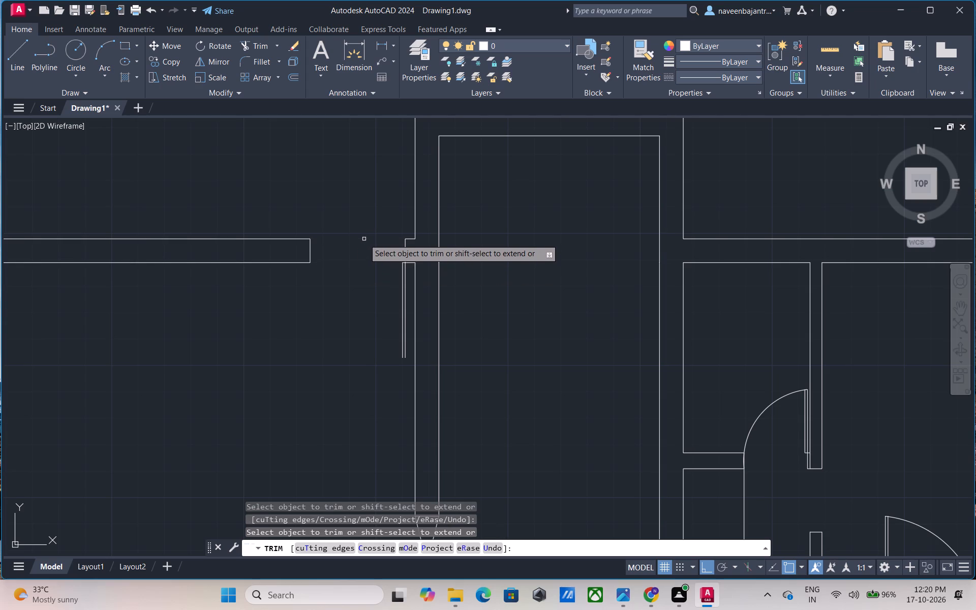
key("Escape")
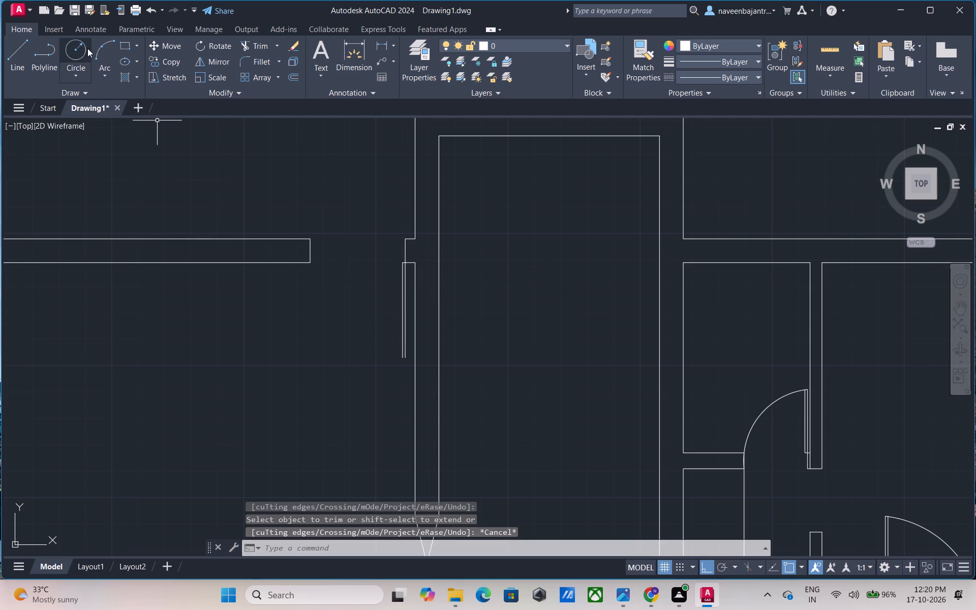
Draw a three-point swing arc from the leaf's free end through the left jamb's inner corner to its outer corner.
left_click(102, 50)
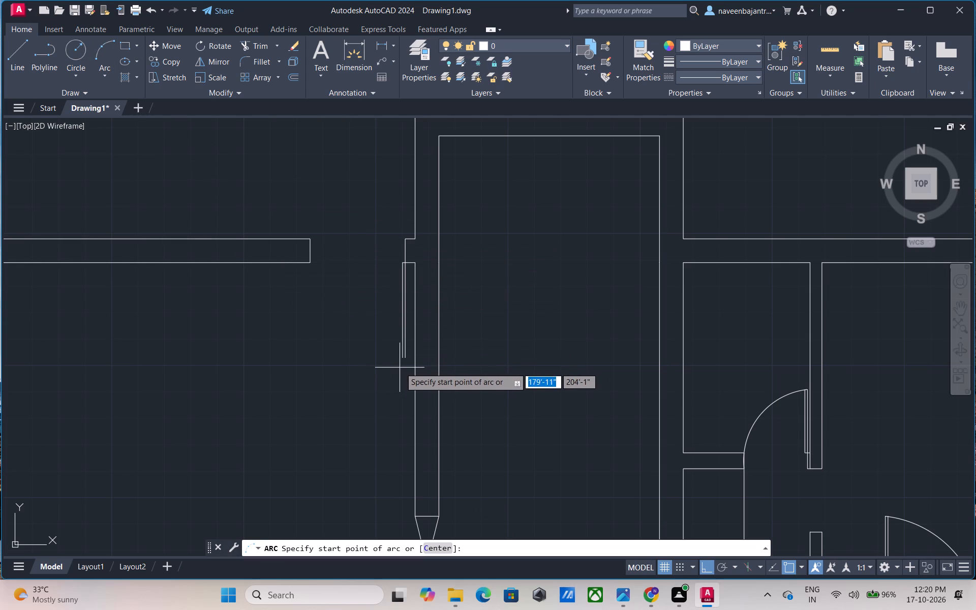
left_click(406, 357)
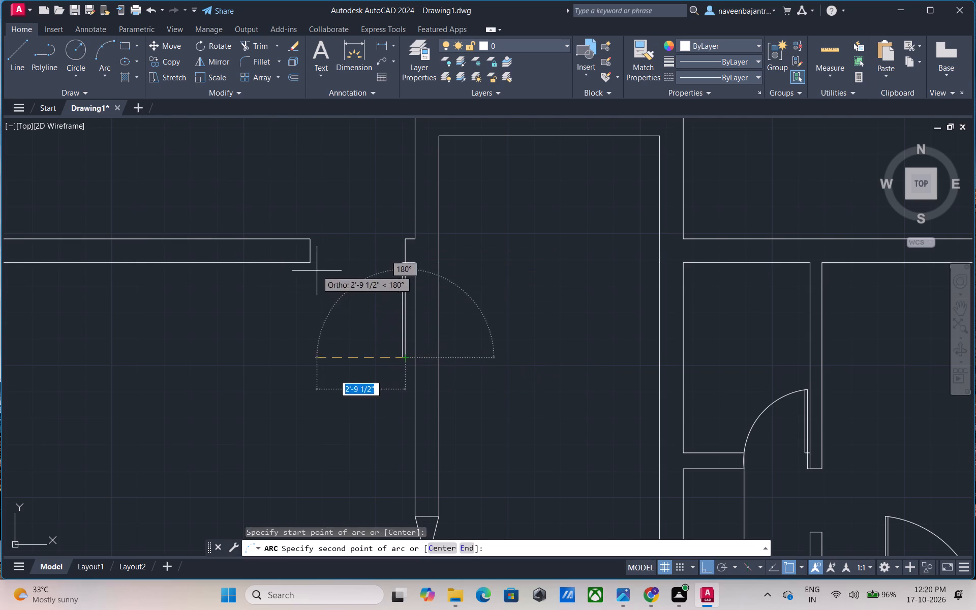
left_click(313, 263)
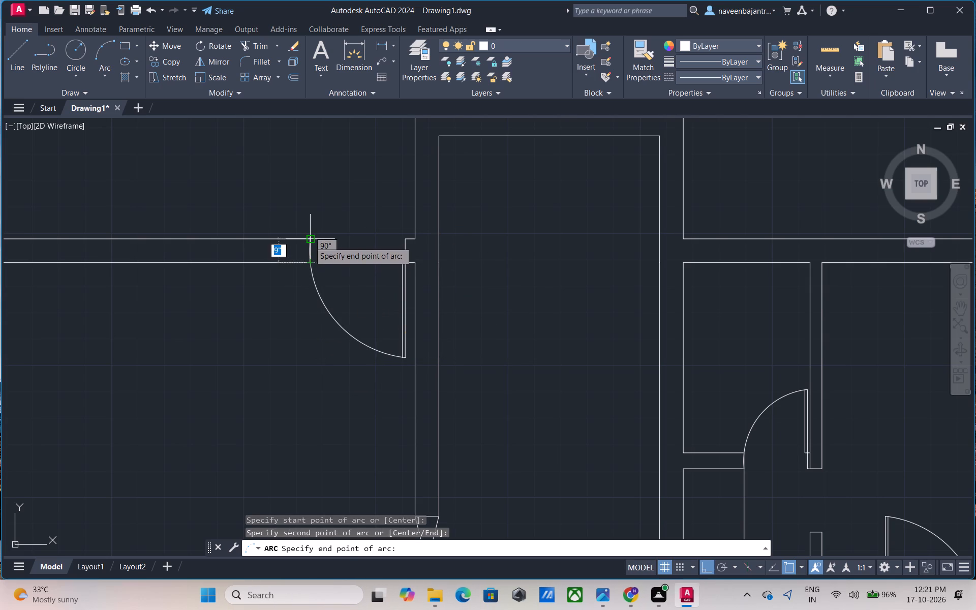
left_click(309, 241)
key("Escape")
Trim the inner leaf line's end that extends past the swing arc on the upper-left room's new door.
scroll(488, 286, "down", 2)
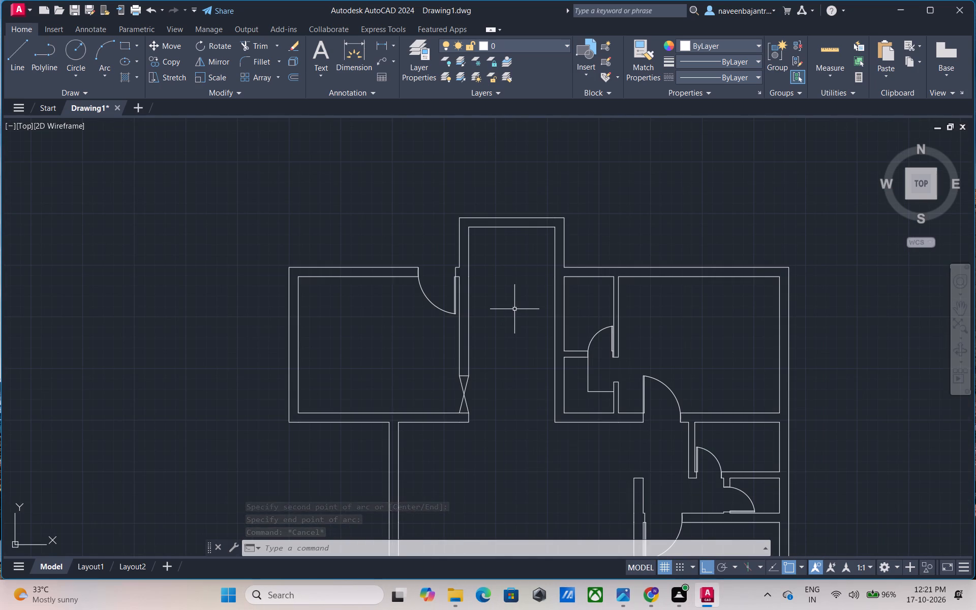
middle_click_drag(514, 309, 397, 271)
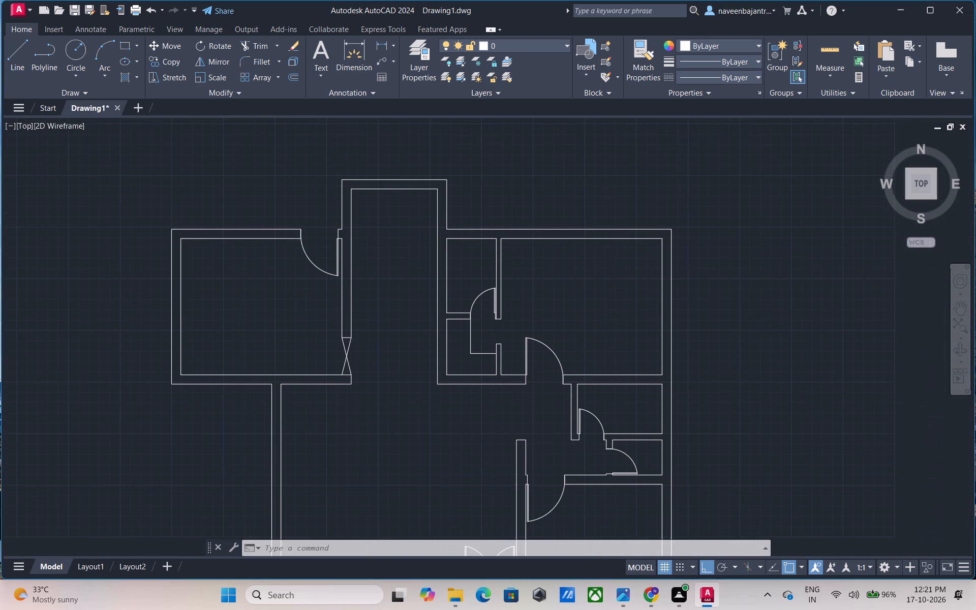
key("Escape")
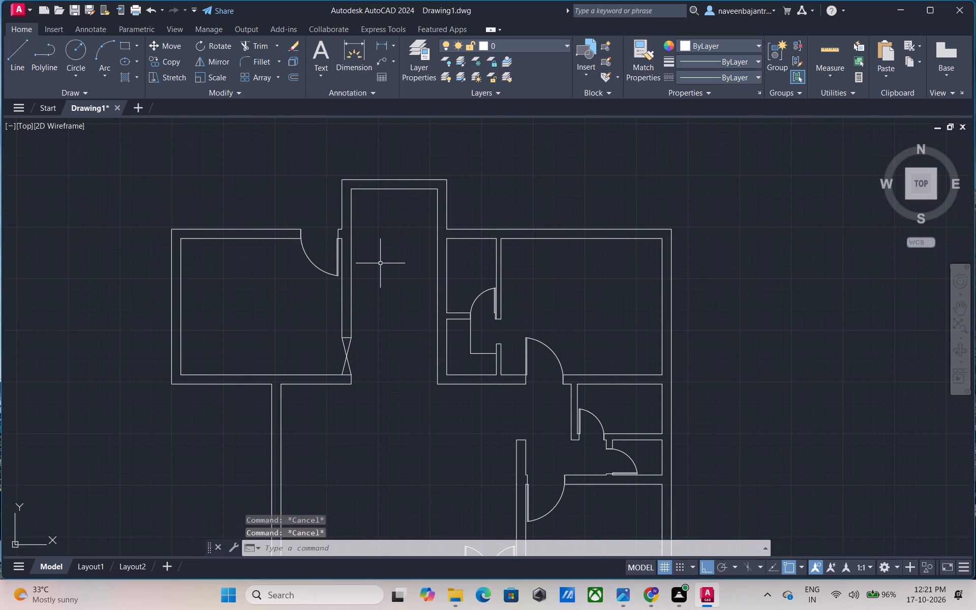
type("tr")
key("space")
scroll(331, 281, "up", 4)
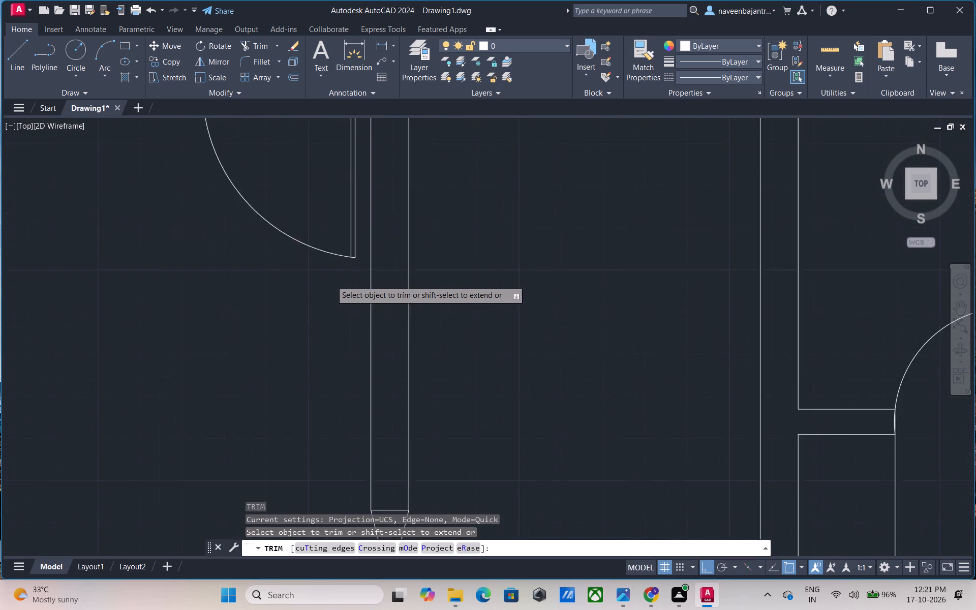
scroll(362, 246, "up", 6)
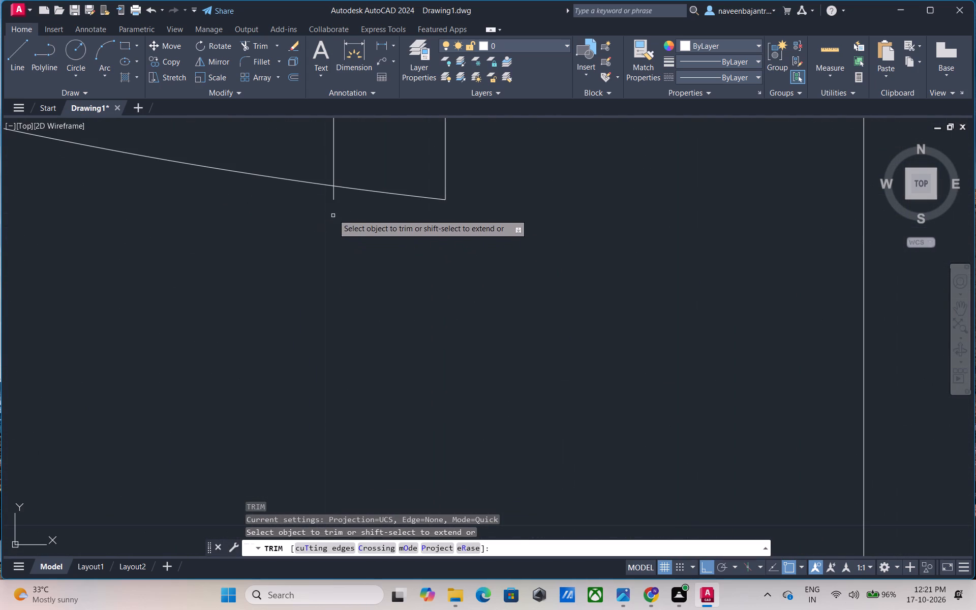
left_click(332, 196)
Trim the leaf line's end projecting past the swing arc on the small room's door beside the central bay.
scroll(332, 196, "down", 9)
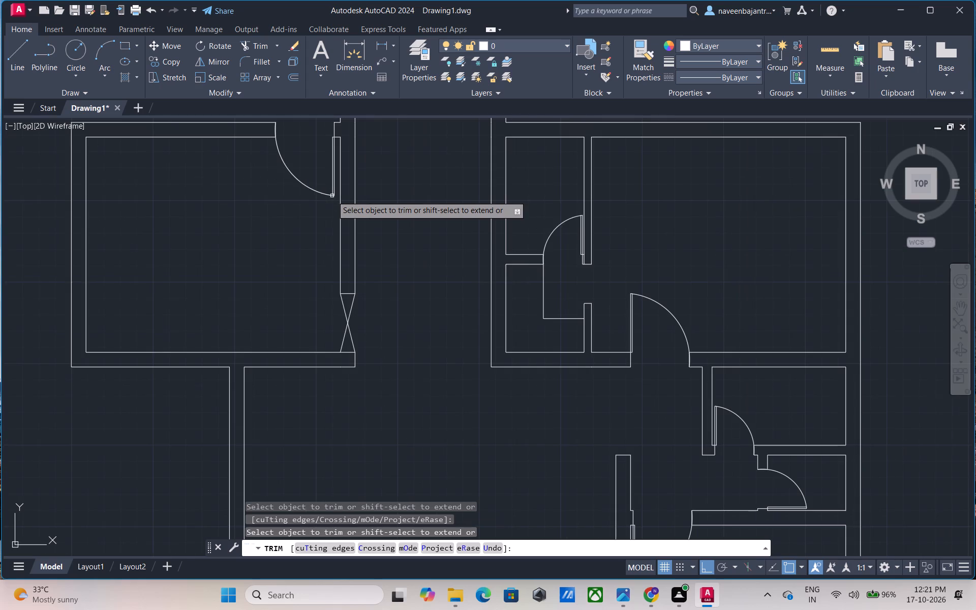
middle_click_drag(445, 202, 377, 293)
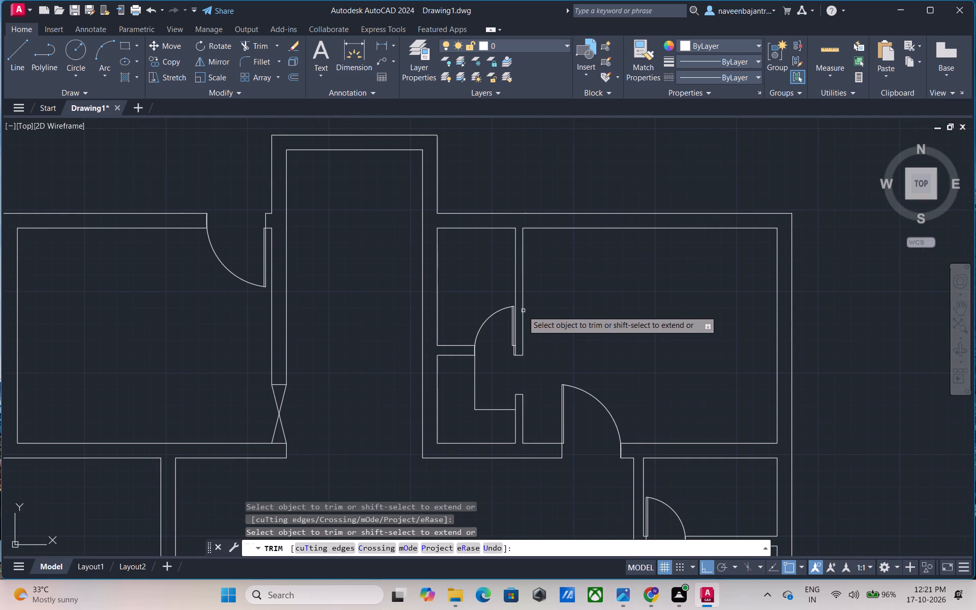
scroll(511, 306, "up", 9)
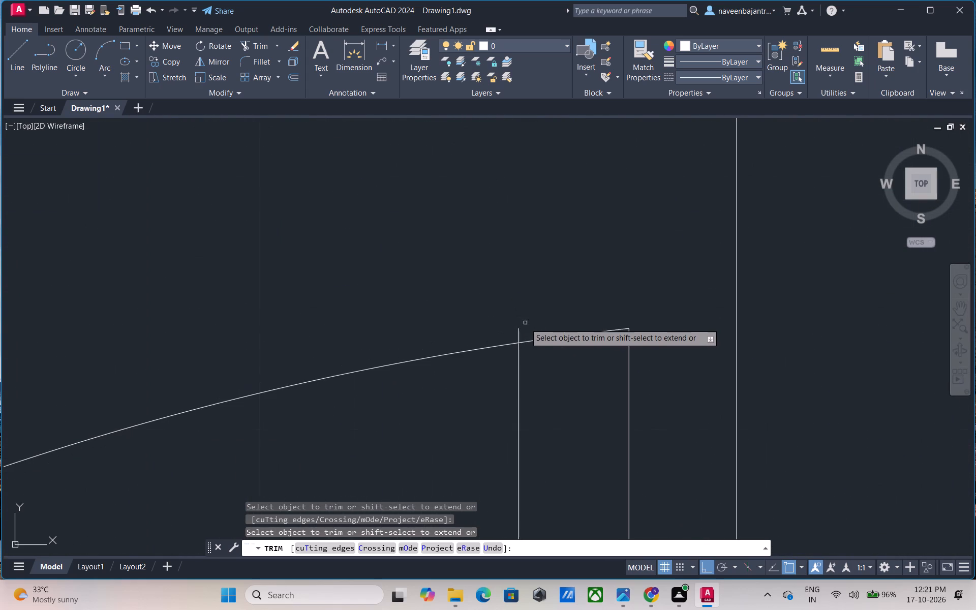
left_click(520, 334)
Trim the leaf line's end projecting past the swing arc on the upper-right room's door.
scroll(520, 334, "down", 4)
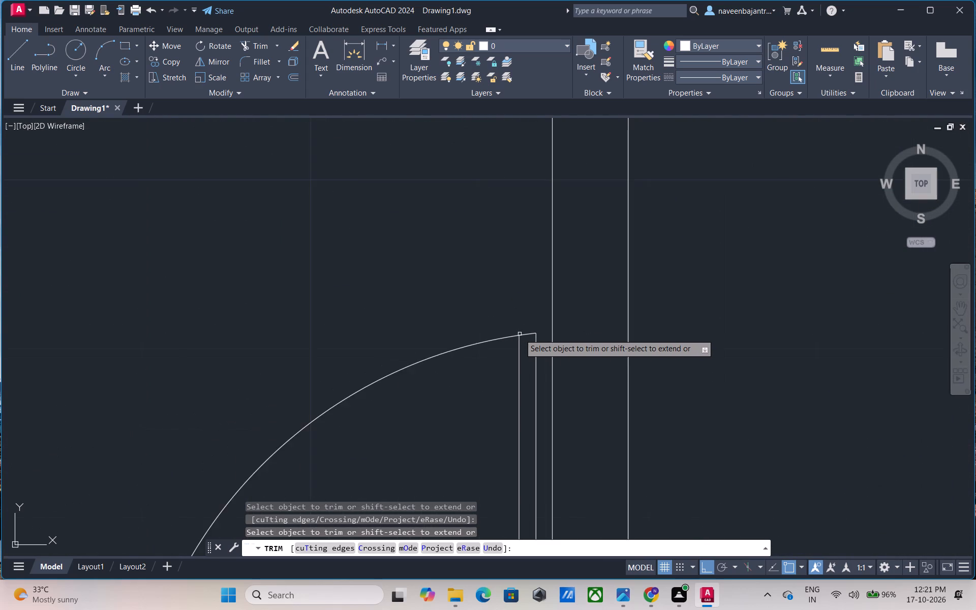
scroll(520, 334, "down", 5)
scroll(566, 413, "up", 2)
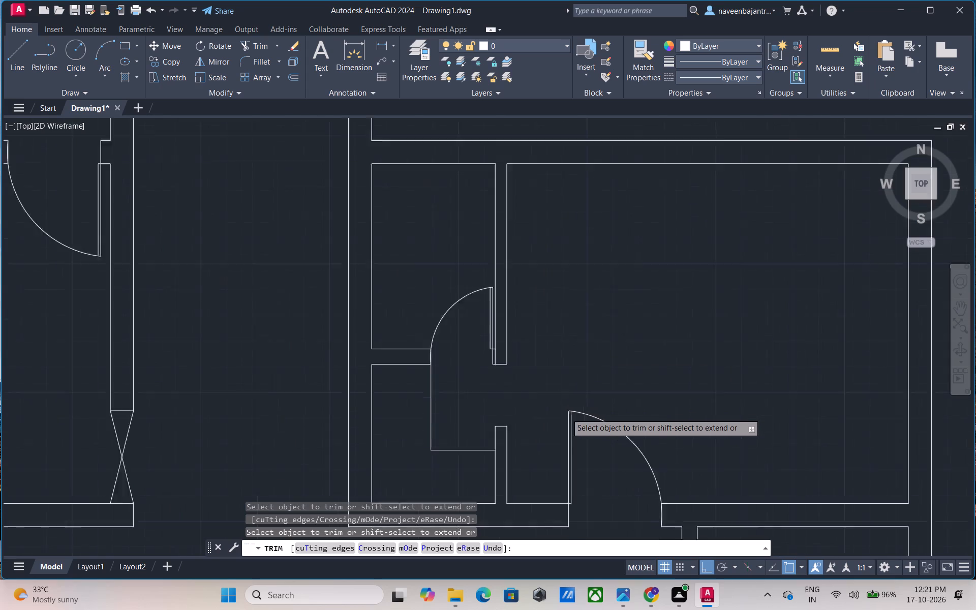
scroll(566, 413, "up", 7)
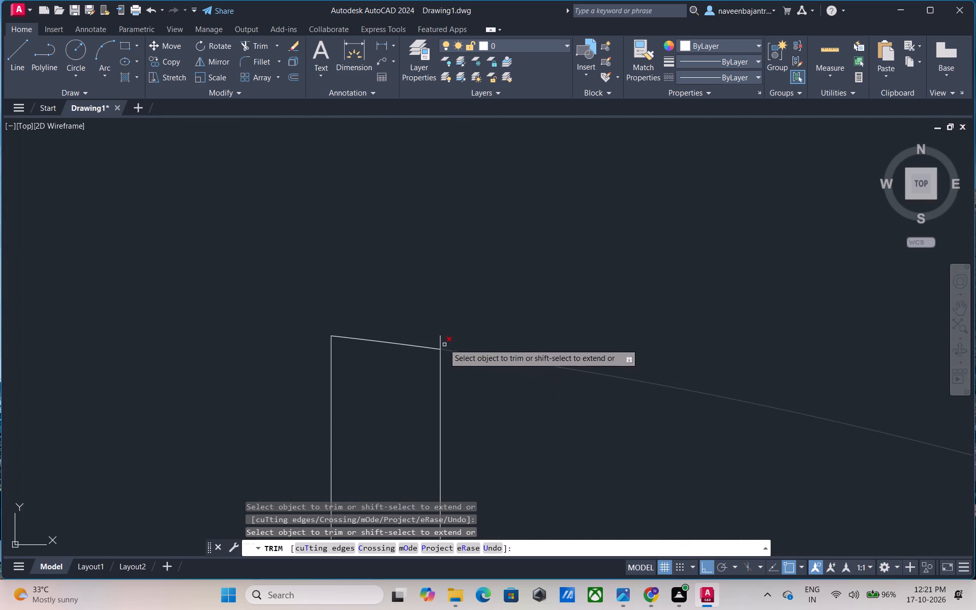
left_click(442, 339)
scroll(442, 339, "down", 9)
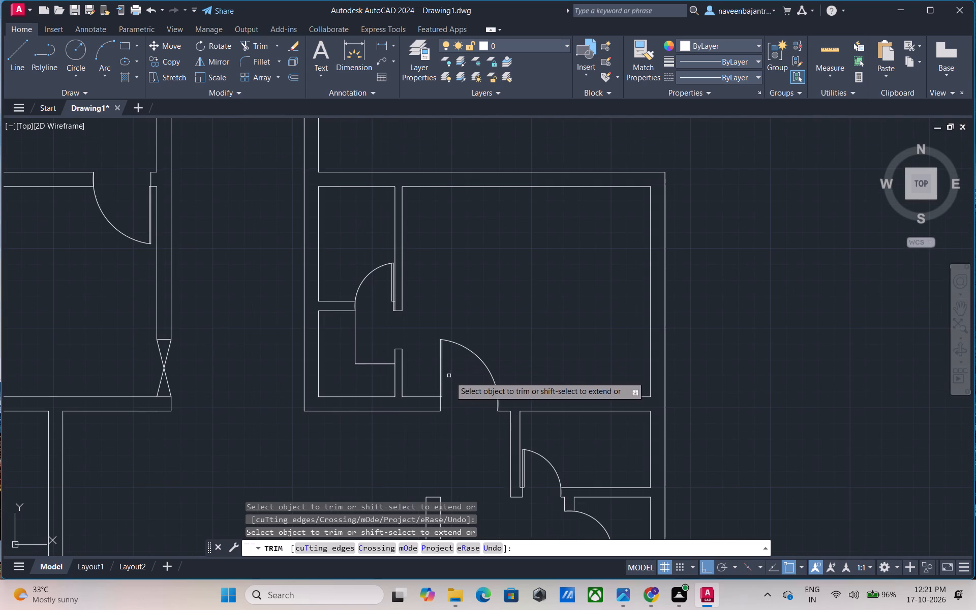
Trim the inner leaf line's end projecting past the swing arc on the small room's door directly below the upper-right room.
middle_click_drag(451, 379, 404, 277)
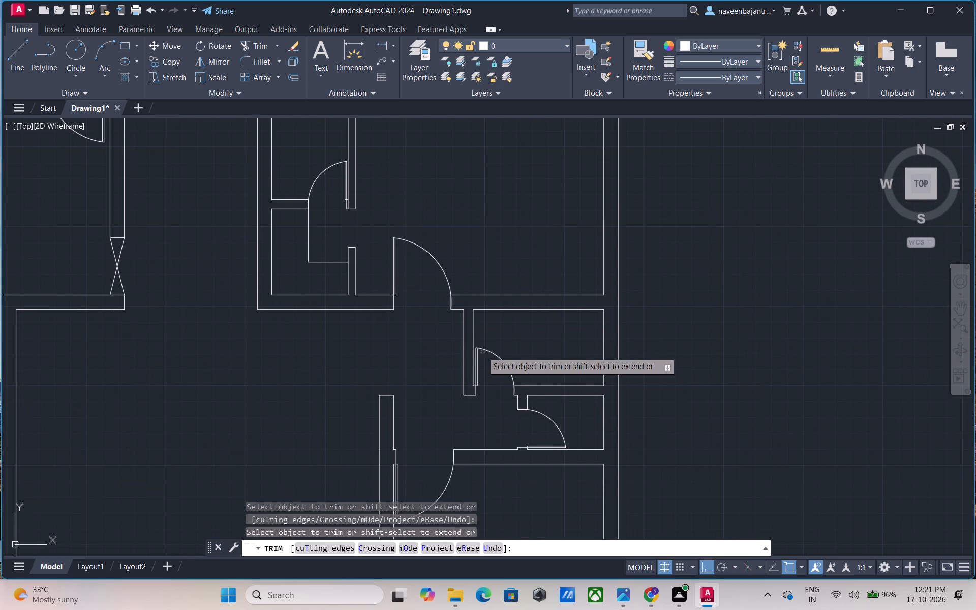
scroll(479, 350, "up", 6)
scroll(423, 319, "up", 4)
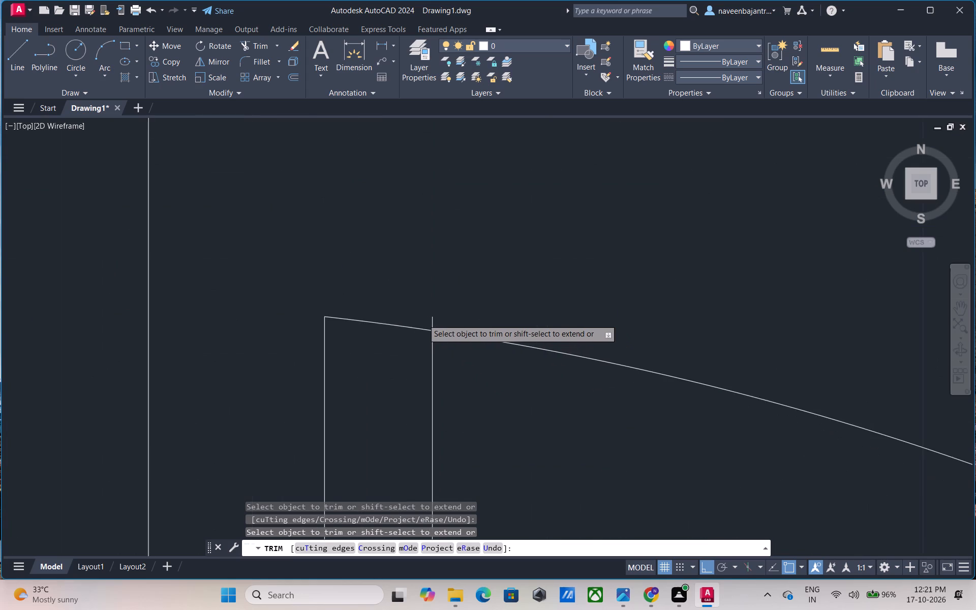
left_click(435, 323)
Trim the leaf line's end projecting past the swing arc on the lower of the two small east-side rooms' doors.
scroll(435, 323, "down", 5)
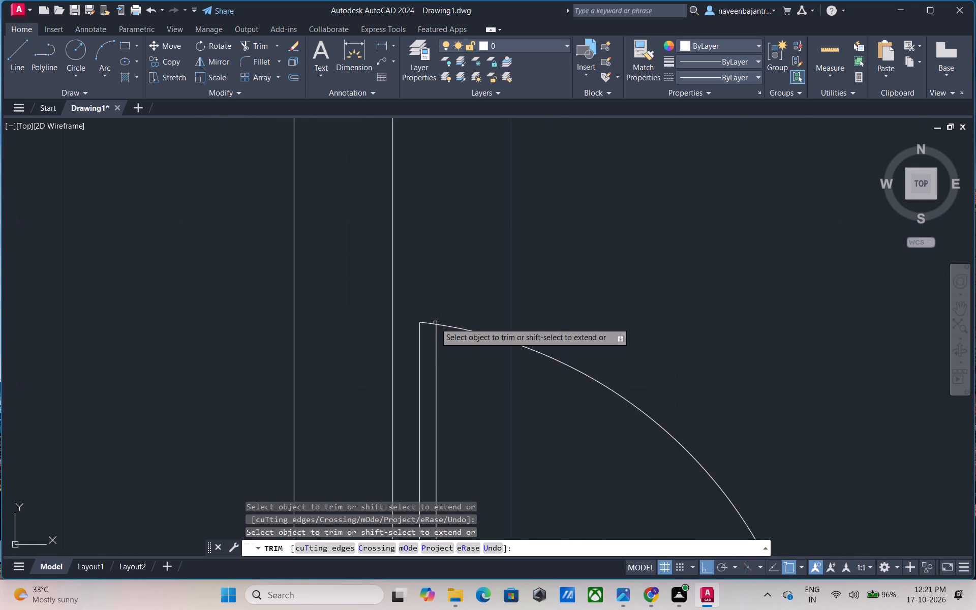
scroll(435, 323, "down", 5)
scroll(525, 424, "up", 4)
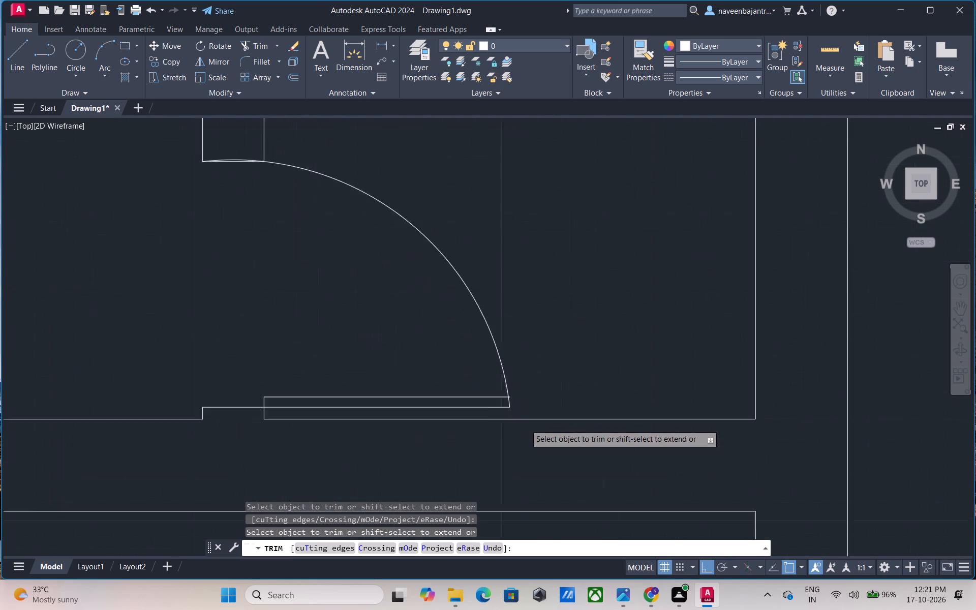
scroll(525, 424, "up", 2)
scroll(478, 355, "up", 4)
left_click(499, 360)
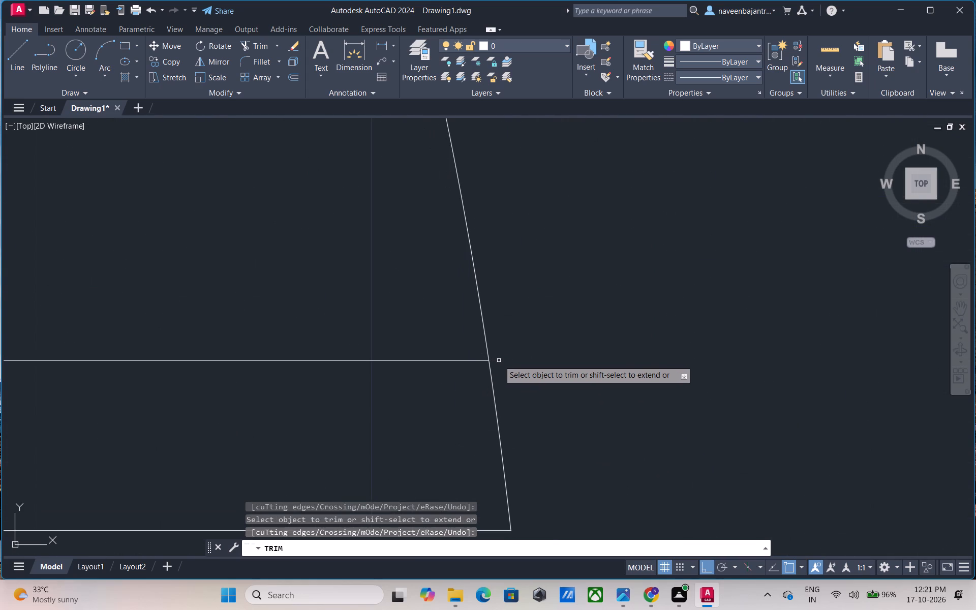
Trim the leaf line's end projecting past the swing arc on the lower-right room's door.
scroll(499, 360, "down", 11)
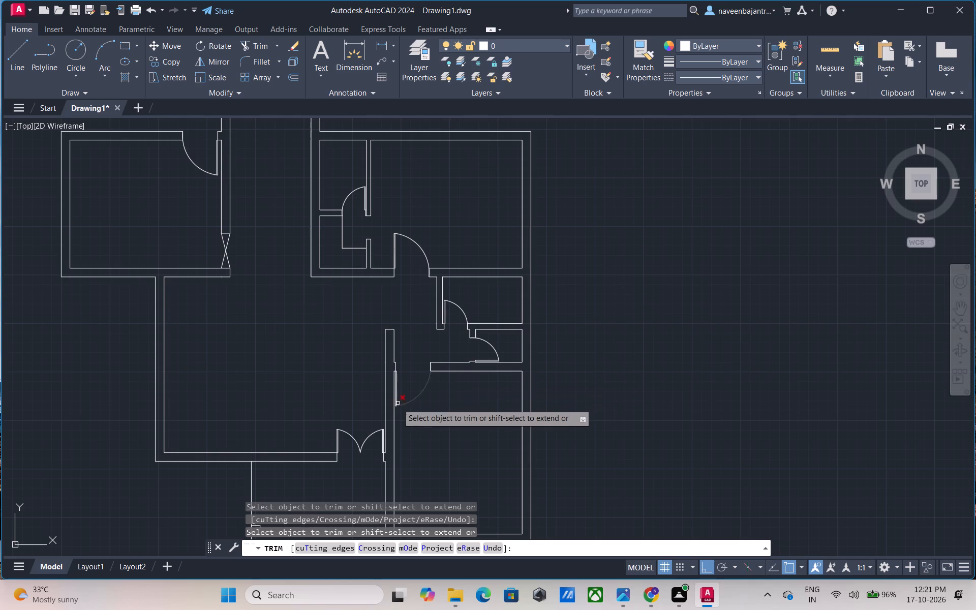
scroll(394, 408, "up", 9)
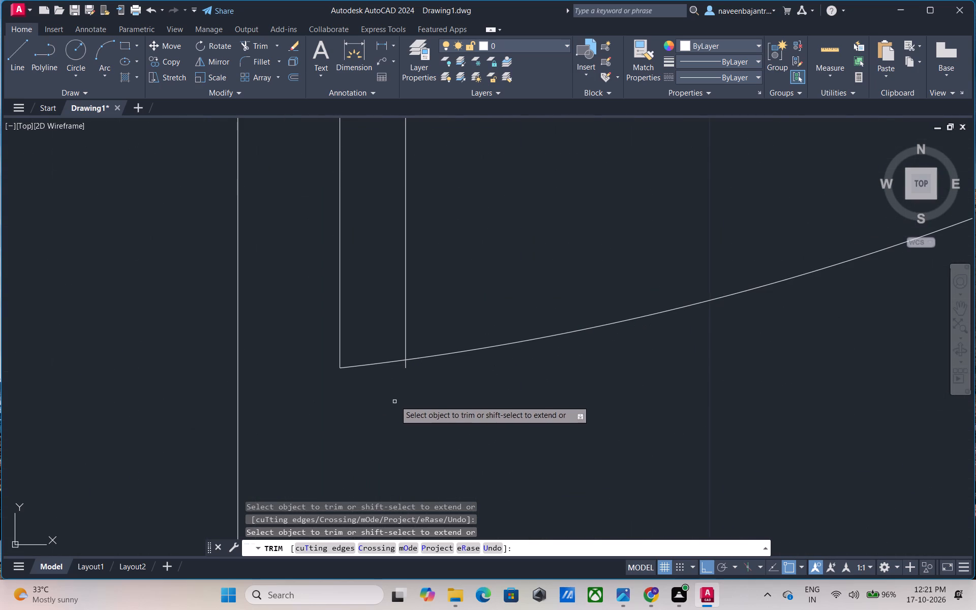
left_click(406, 369)
Trim the inner leaf lines' ends projecting past the swing arcs on both leaves of the double door, and end the Trim command.
scroll(406, 369, "down", 8)
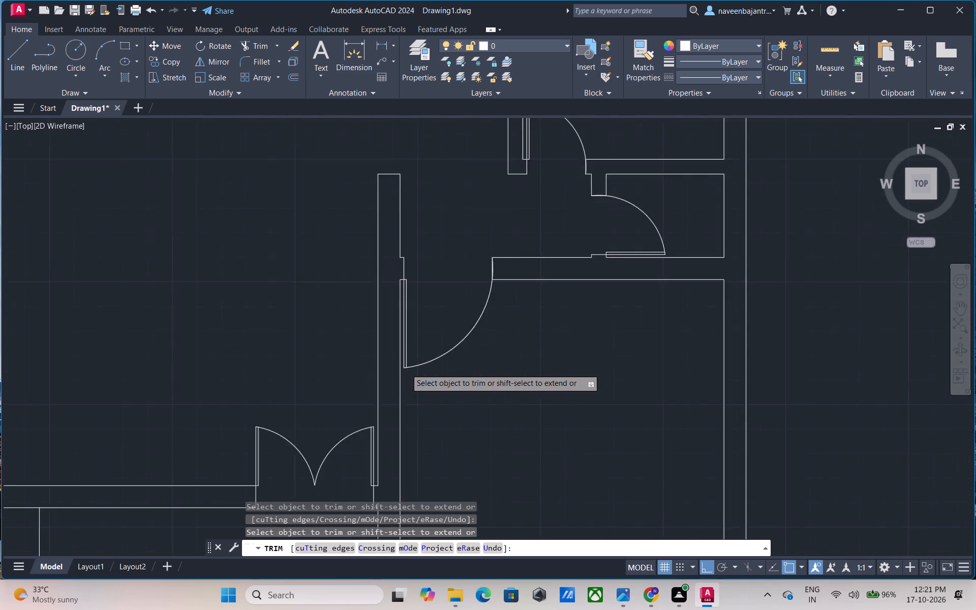
scroll(406, 369, "down", 1)
scroll(389, 394, "up", 6)
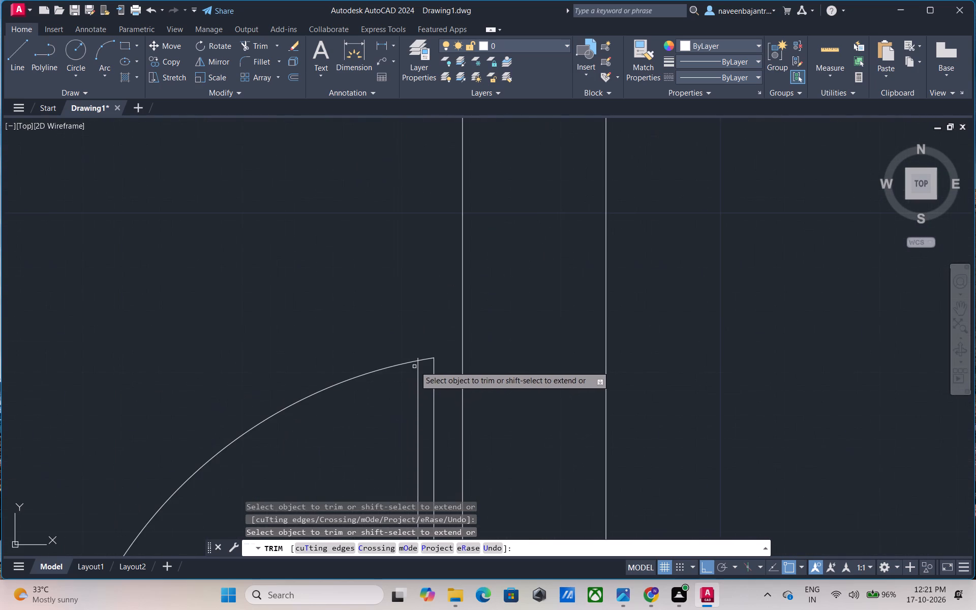
scroll(419, 363, "up", 4)
left_click(404, 335)
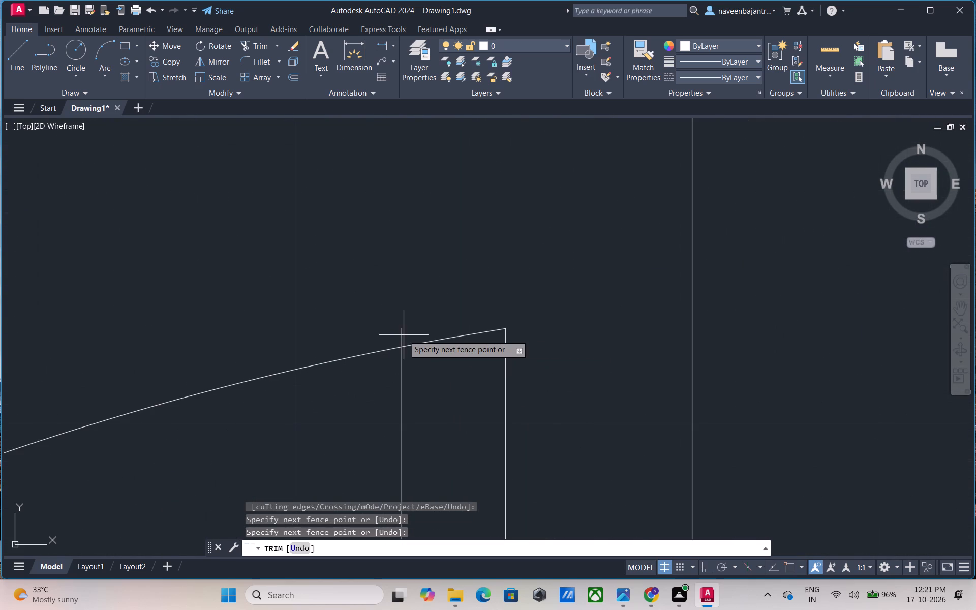
left_click(395, 338)
scroll(395, 338, "down", 7)
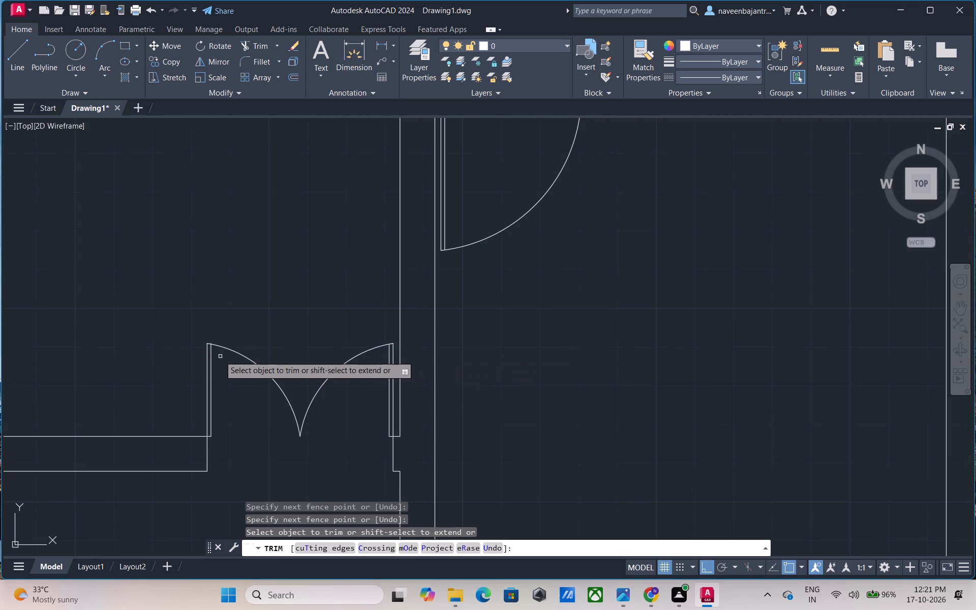
scroll(209, 347, "up", 6)
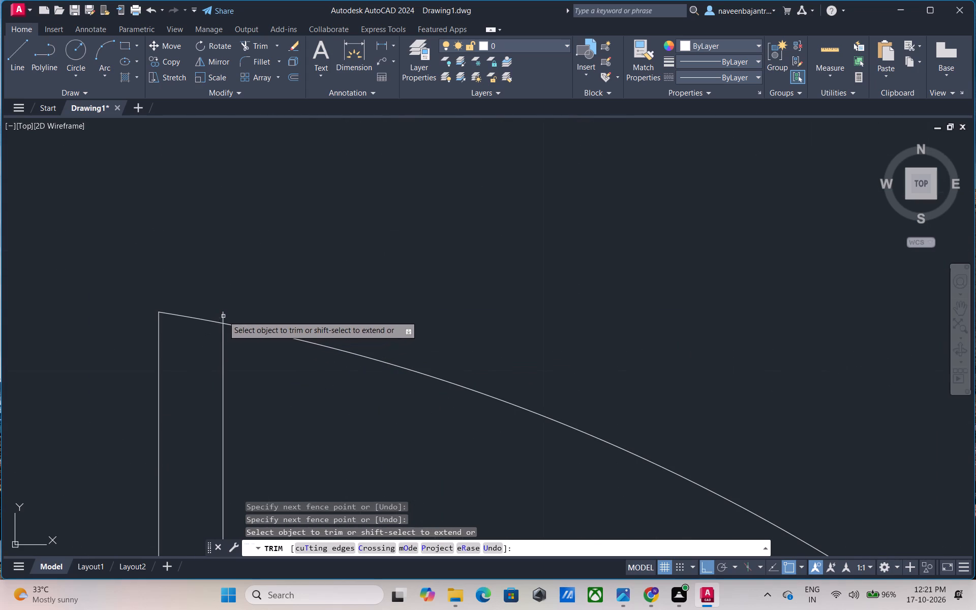
left_click(224, 316)
scroll(224, 316, "down", 10)
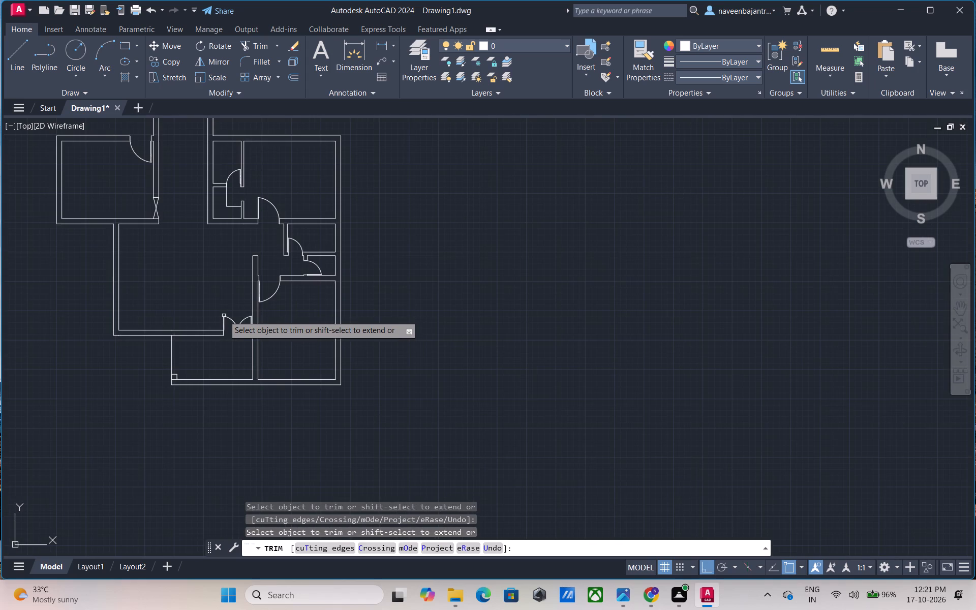
middle_click_drag(202, 261, 250, 343)
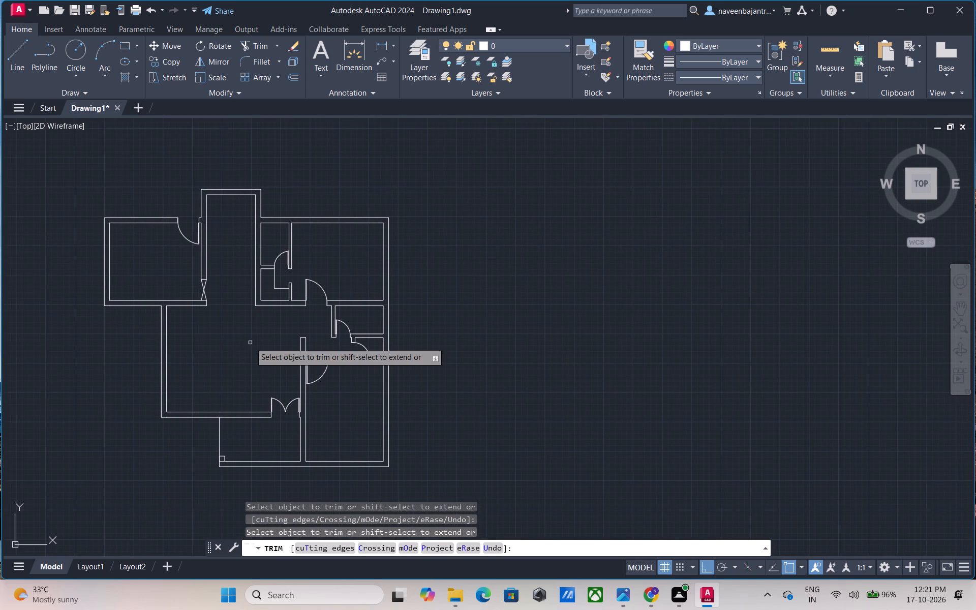
key("Escape")
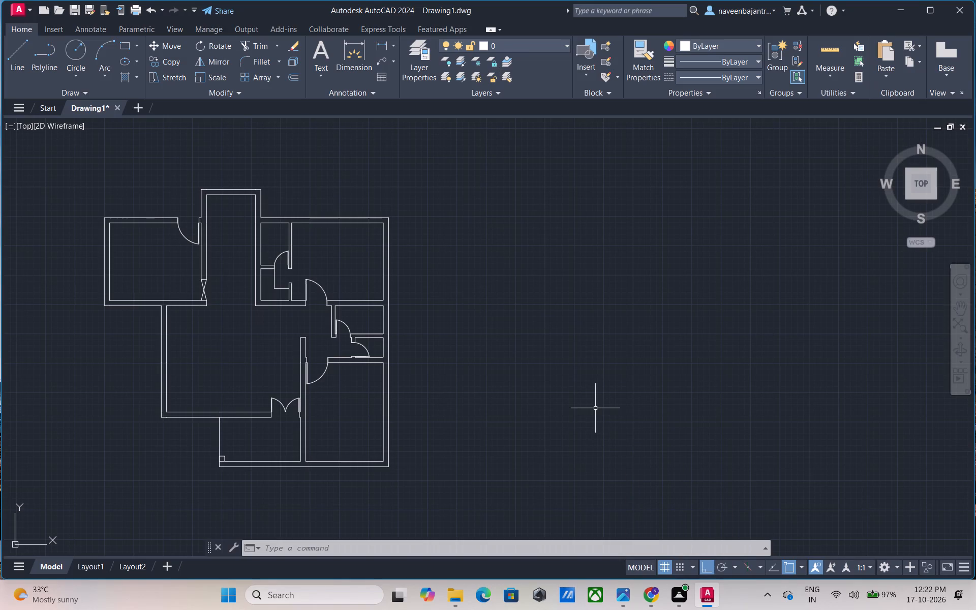
Open DesignCenter to browse for library blocks.
type("dc")
key("space")
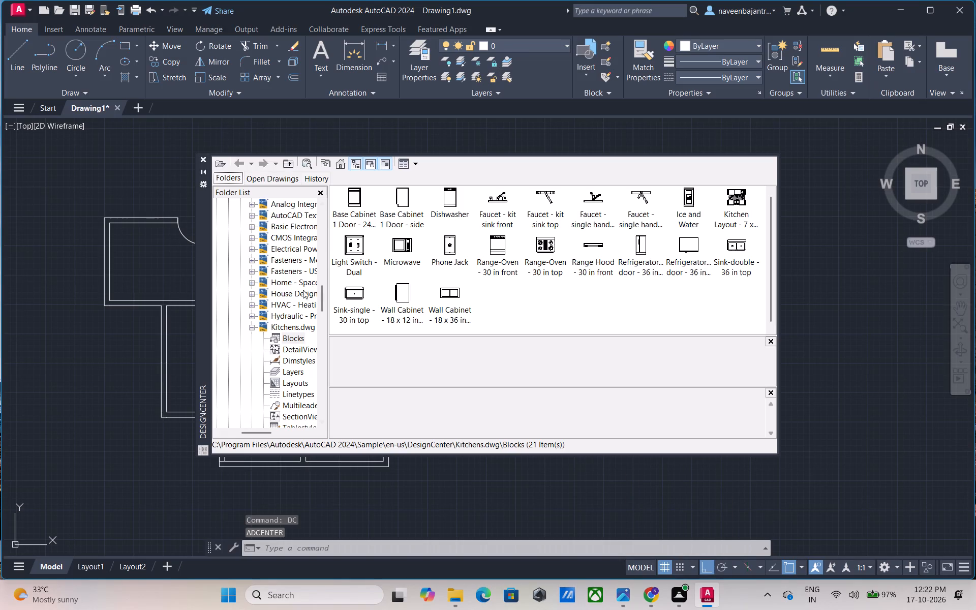
Look through the DesignCenter folder tree, from the sample drawings down to the remaining drive folders, for a source of blocks.
scroll(273, 284, "down", 1)
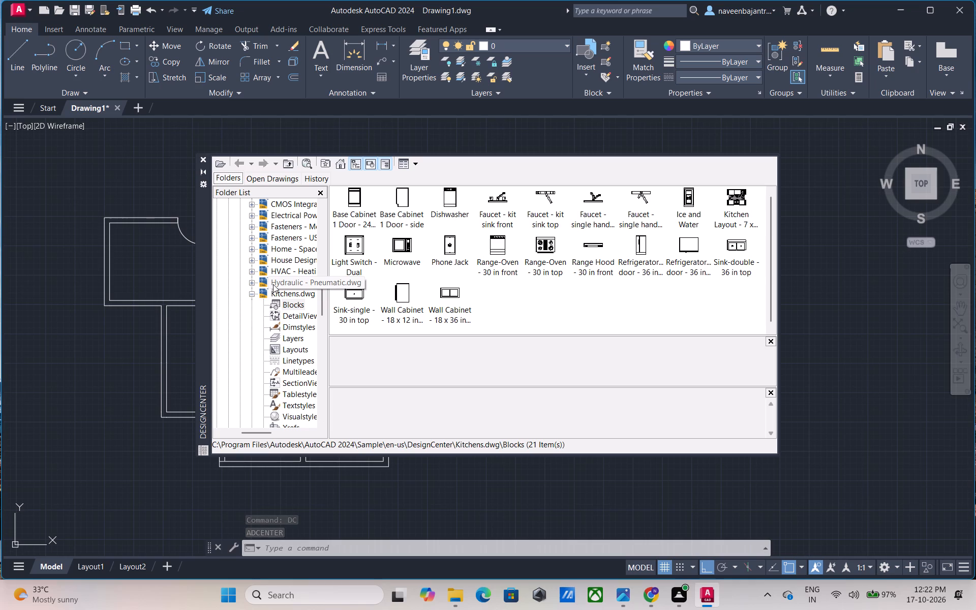
scroll(273, 284, "down", 1)
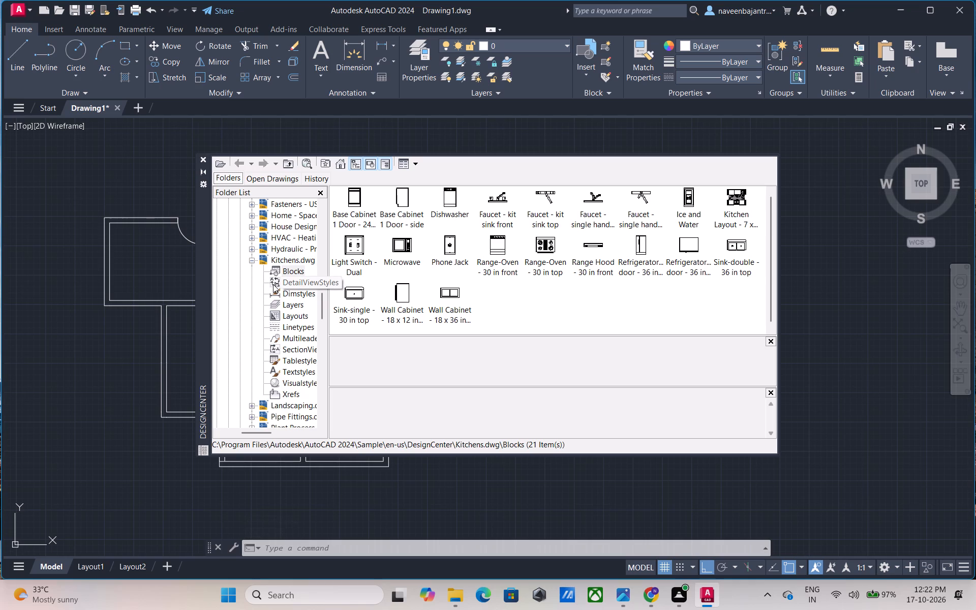
scroll(273, 284, "down", 1)
left_click_drag(242, 433, 245, 433)
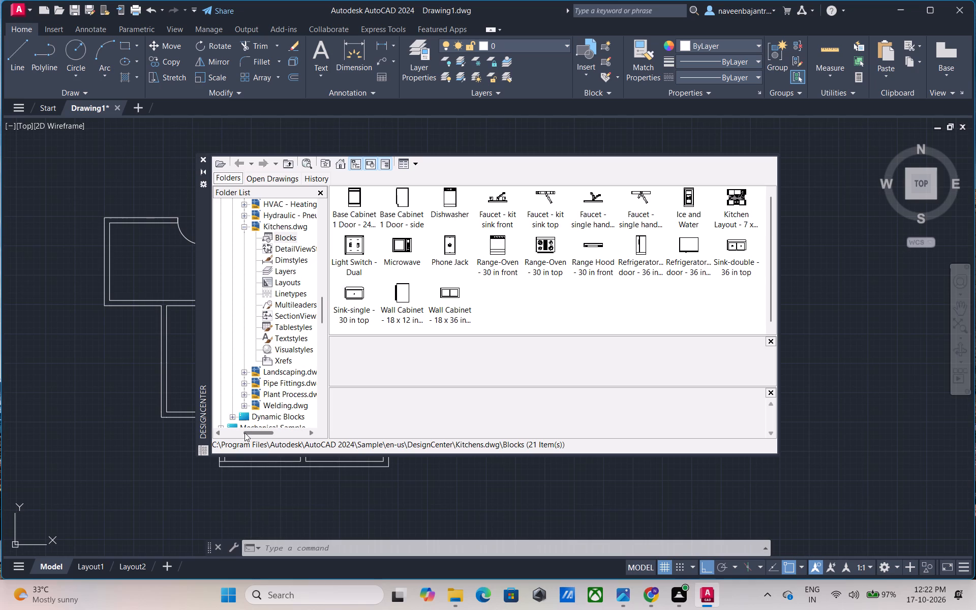
left_click_drag(245, 433, 250, 433)
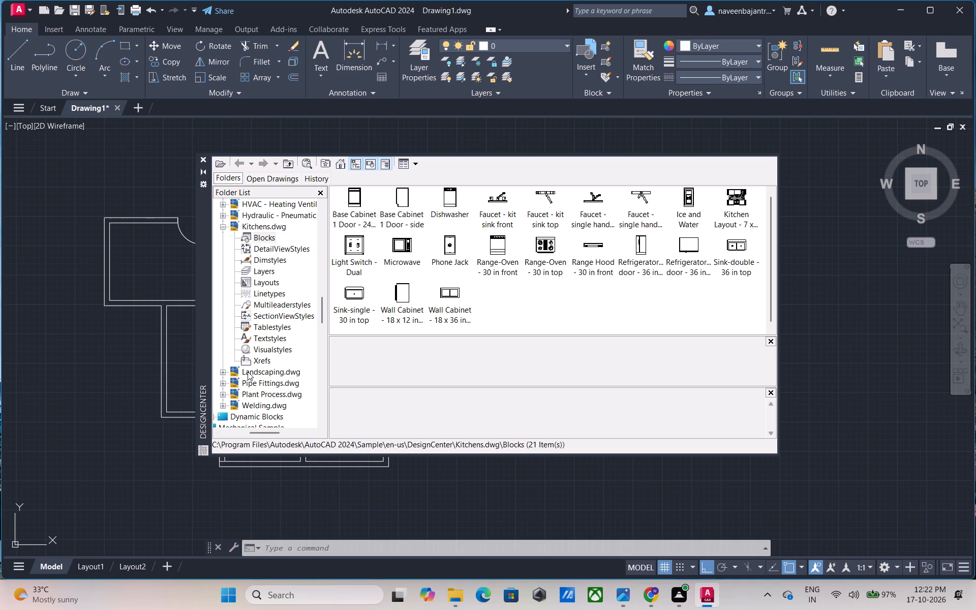
scroll(248, 372, "down", 1)
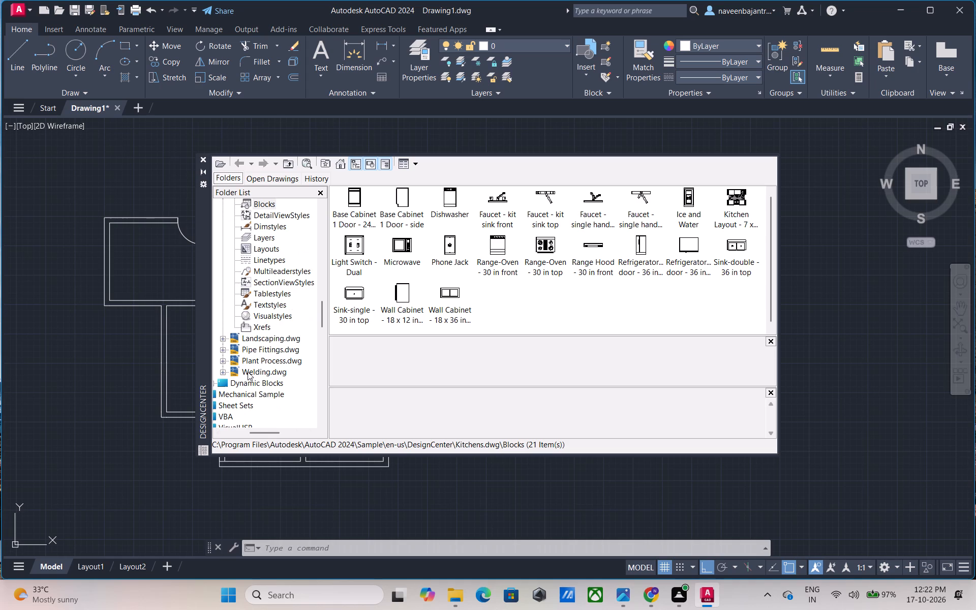
scroll(248, 372, "down", 2)
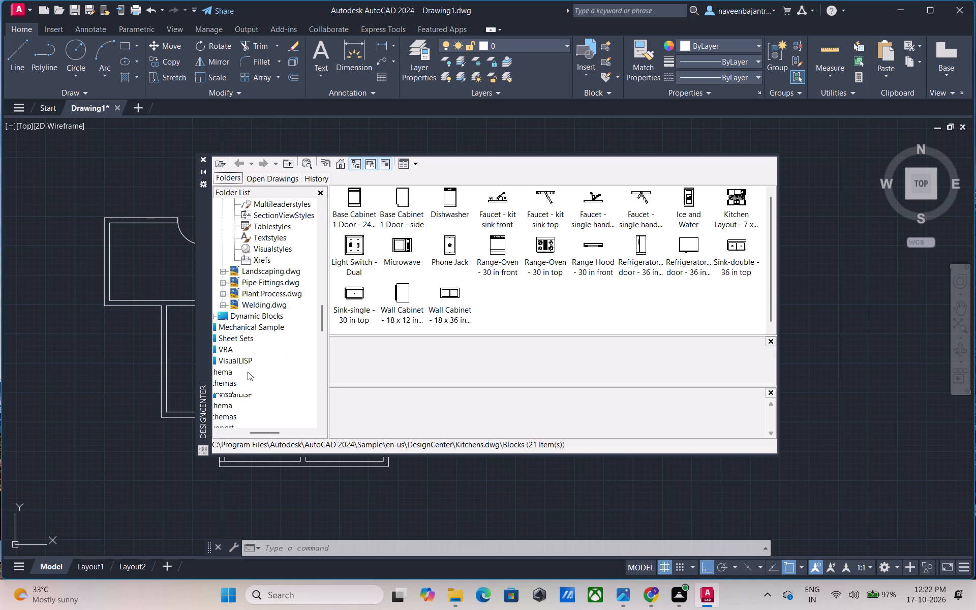
left_click_drag(251, 434, 237, 434)
scroll(253, 375, "down", 1)
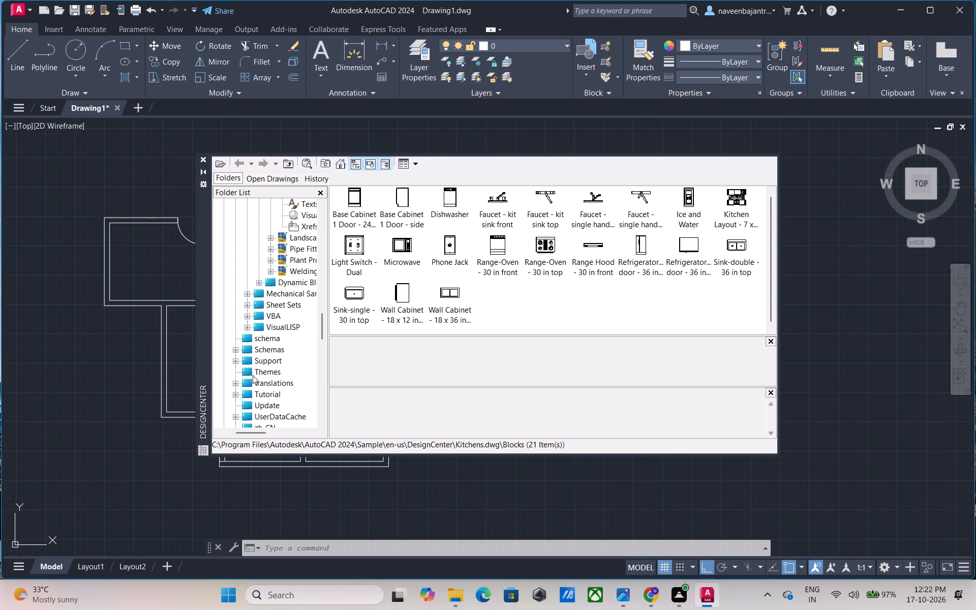
scroll(253, 375, "down", 1)
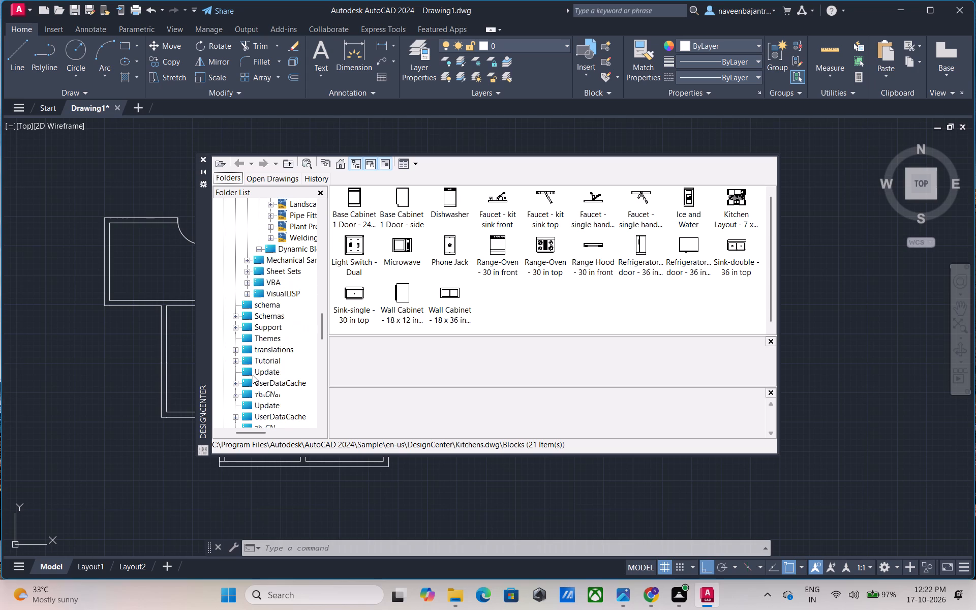
scroll(253, 375, "down", 2)
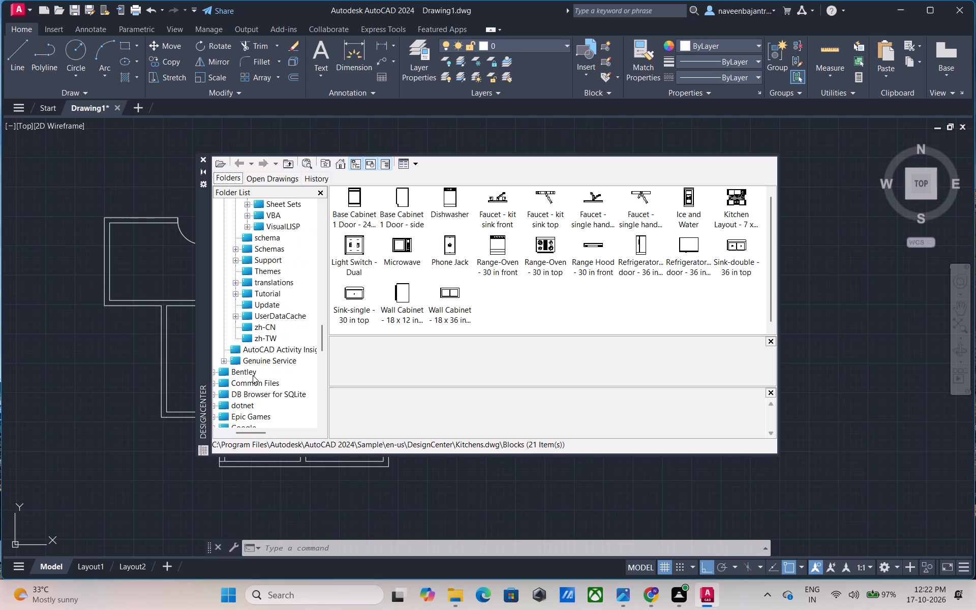
scroll(253, 375, "down", 1)
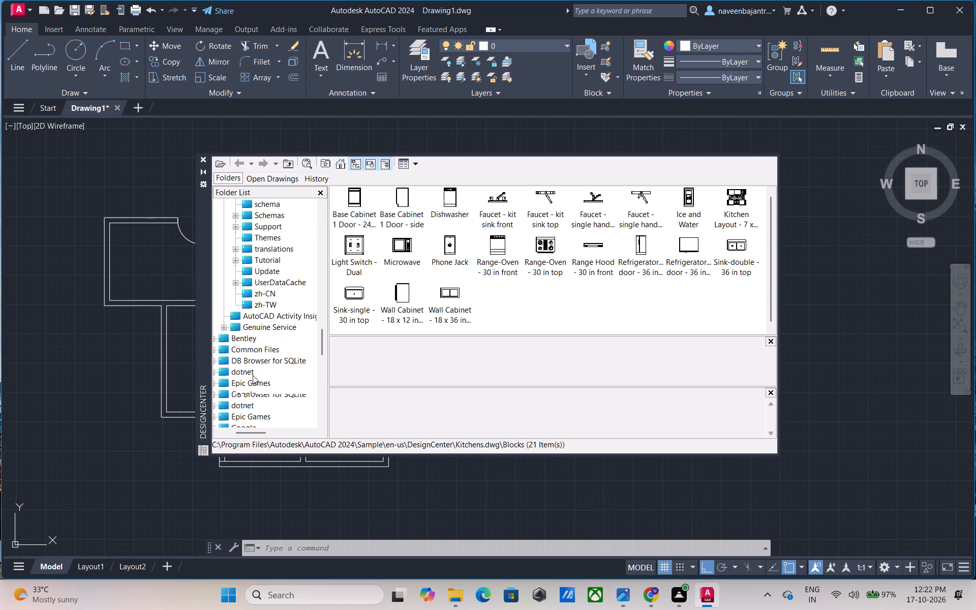
scroll(253, 375, "down", 1)
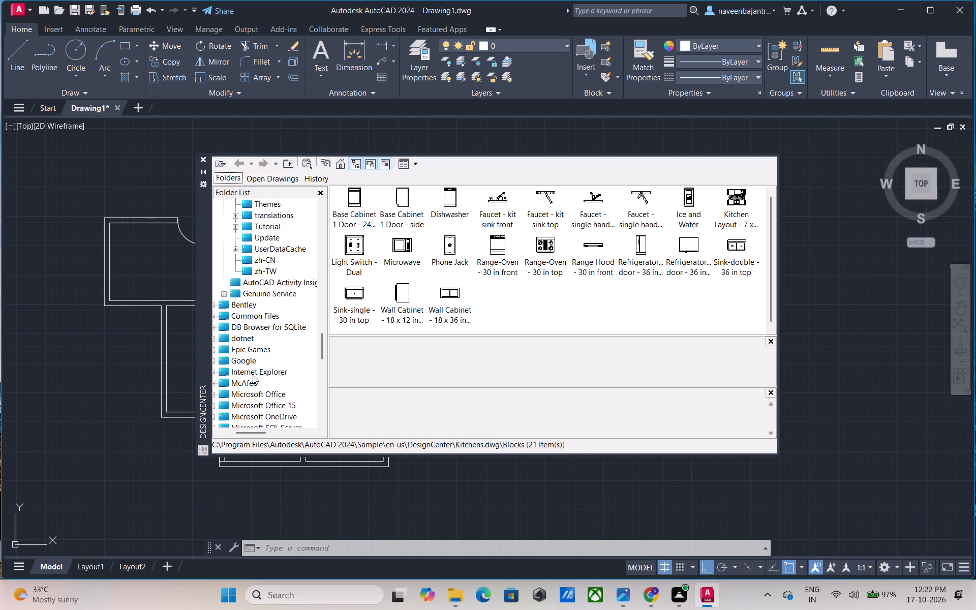
scroll(253, 375, "down", 1)
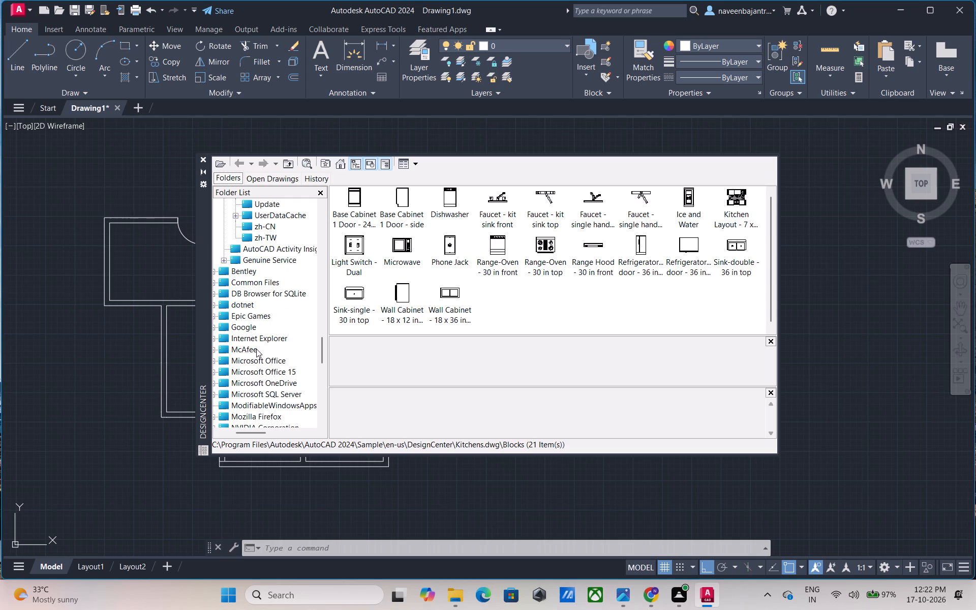
scroll(256, 349, "down", 2)
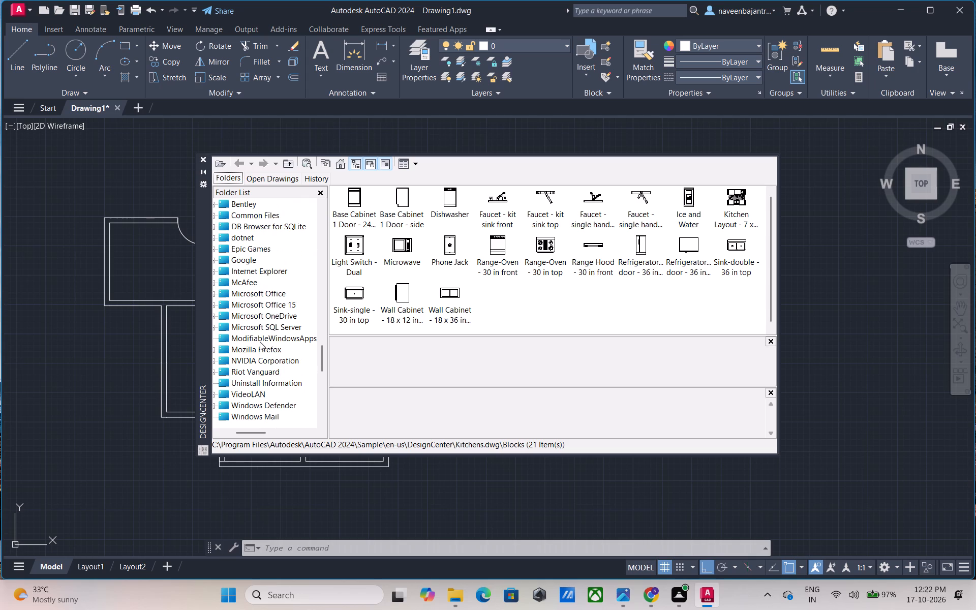
scroll(264, 321, "down", 1)
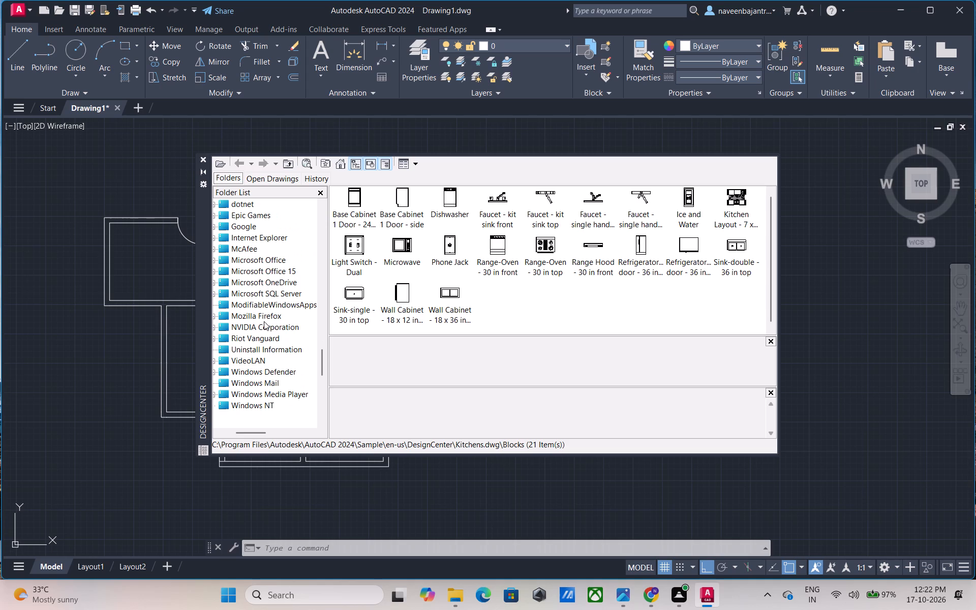
scroll(264, 321, "down", 1)
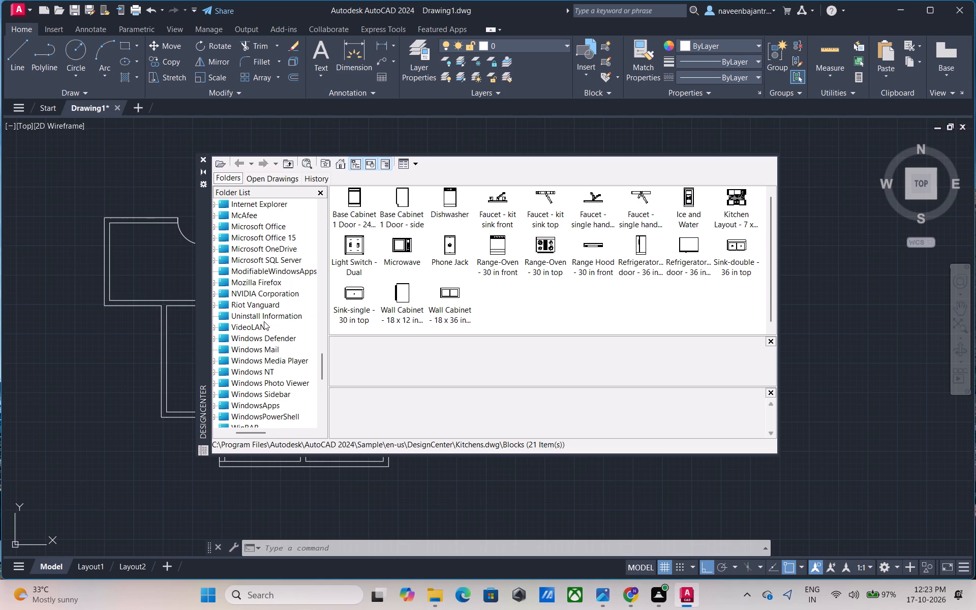
scroll(264, 321, "down", 1)
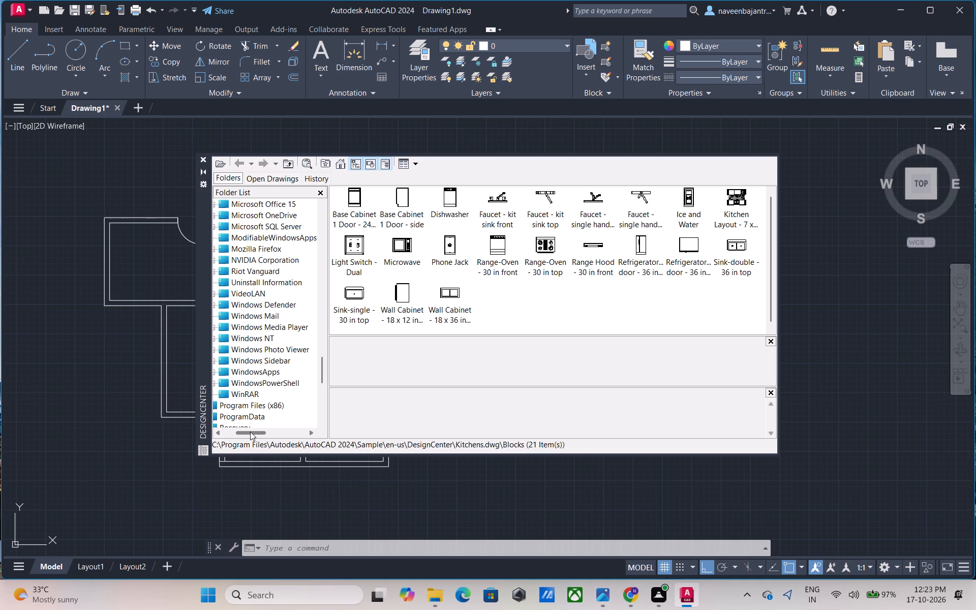
left_click_drag(250, 432, 243, 433)
scroll(243, 374, "down", 1)
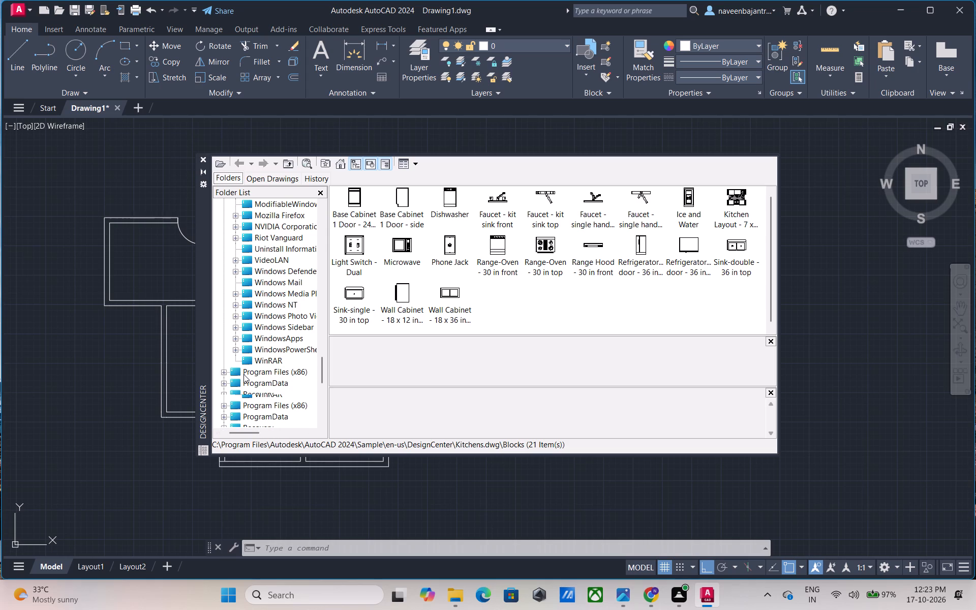
scroll(243, 374, "down", 1)
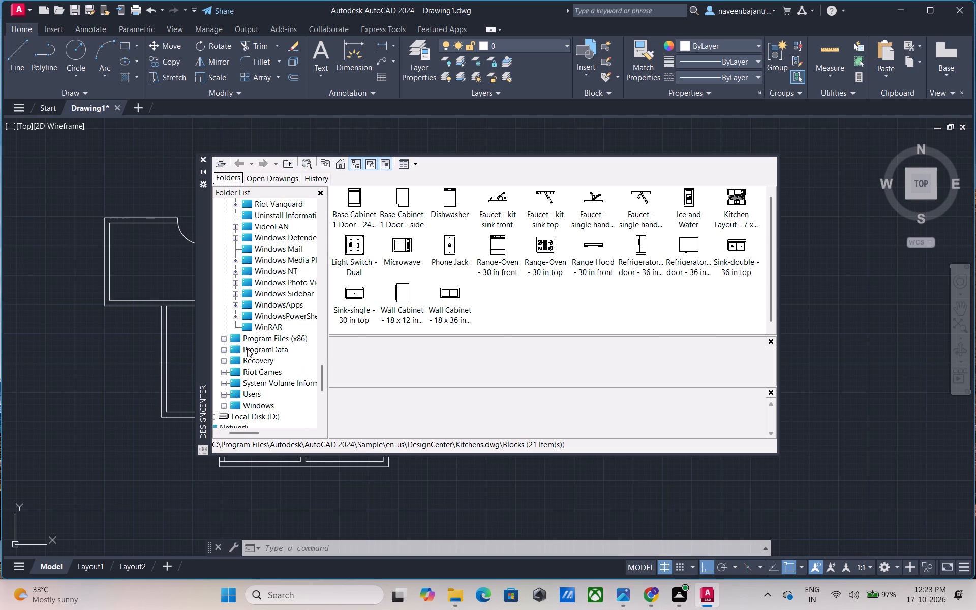
scroll(247, 348, "down", 1)
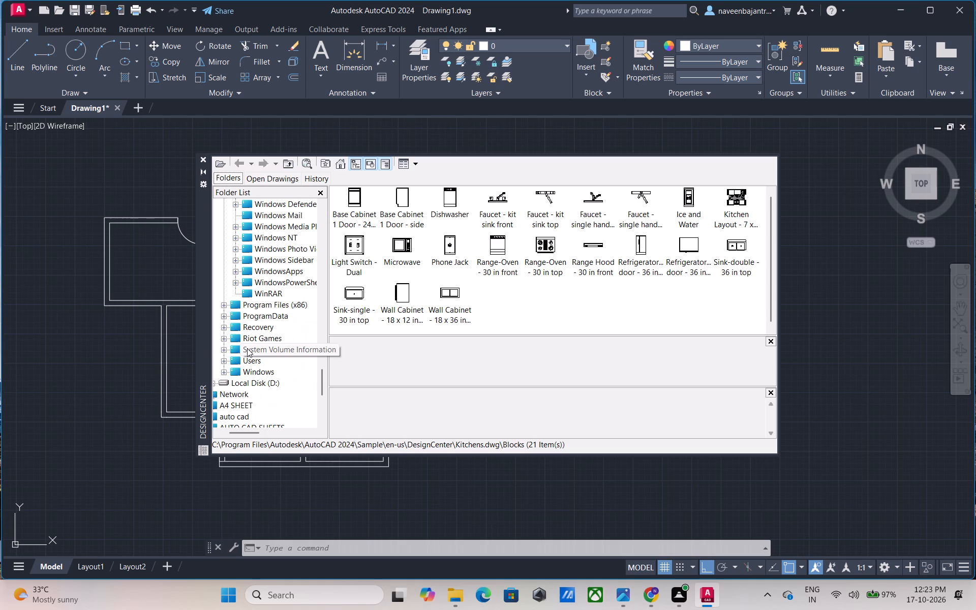
Look through the end of the DesignCenter folder tree, including the sheet folders and loose drawings, for a source of blocks.
scroll(247, 348, "down", 1)
left_click_drag(247, 435, 240, 435)
scroll(237, 375, "down", 1)
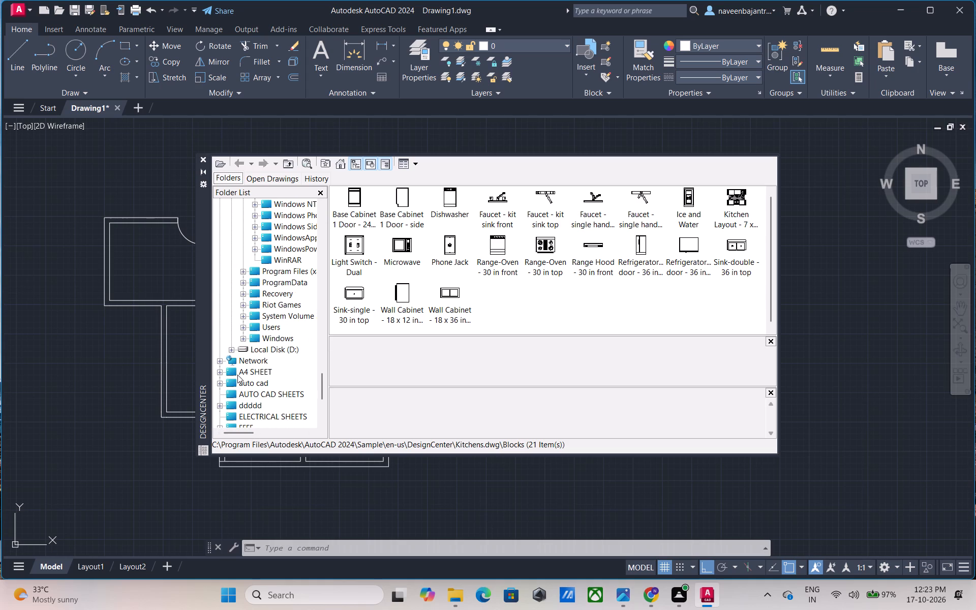
scroll(237, 375, "down", 1)
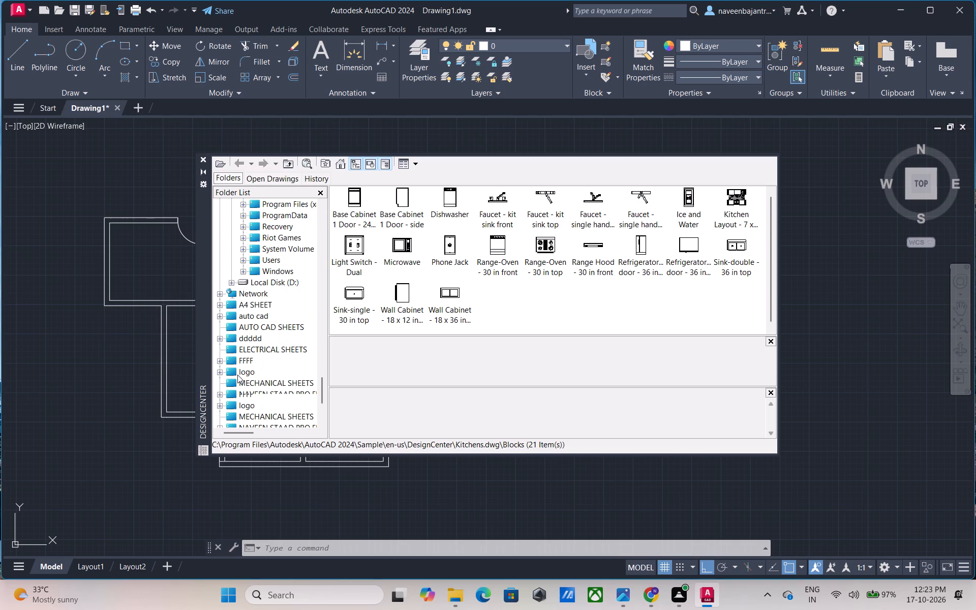
scroll(237, 375, "down", 1)
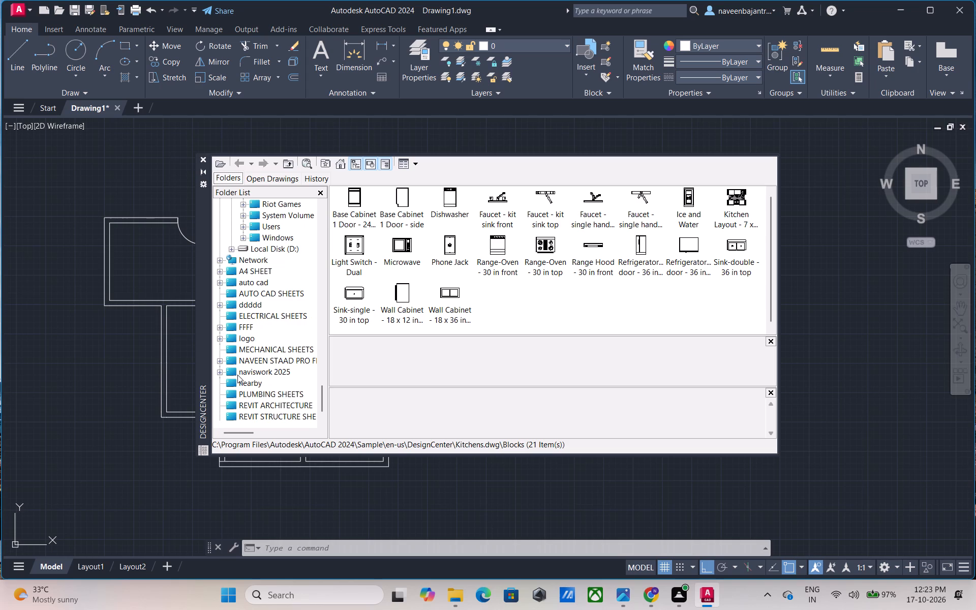
scroll(237, 375, "down", 1)
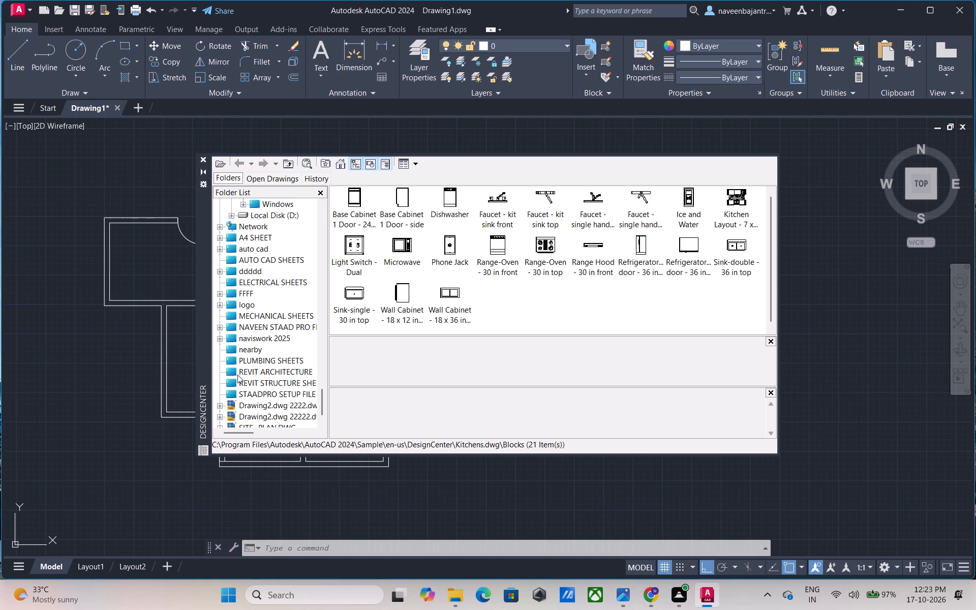
scroll(237, 375, "down", 2)
Look back up the folder tree through the drive and Program Files folders to find the AutoCAD 2024 sample folders.
scroll(237, 375, "up", 1)
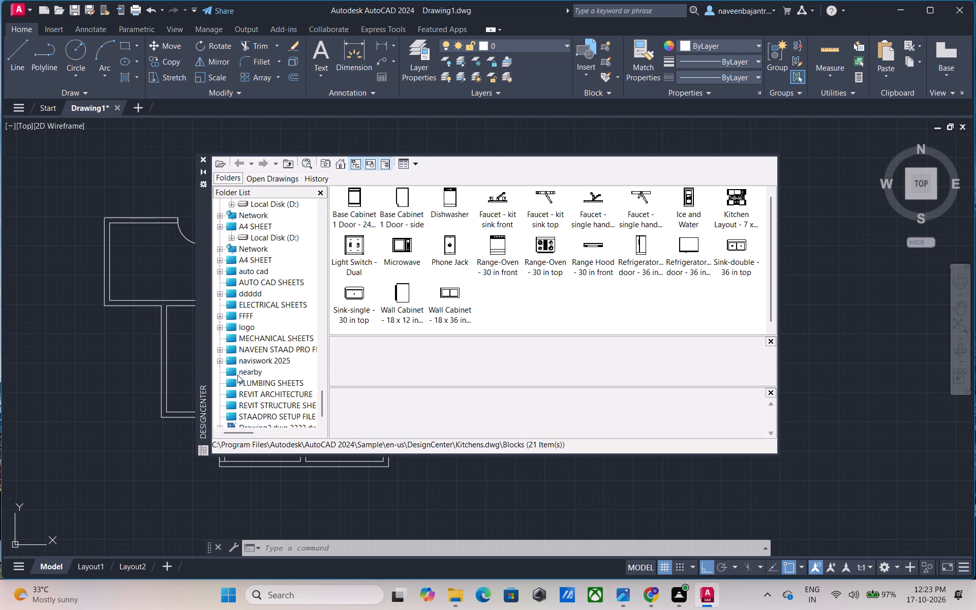
scroll(237, 375, "up", 1)
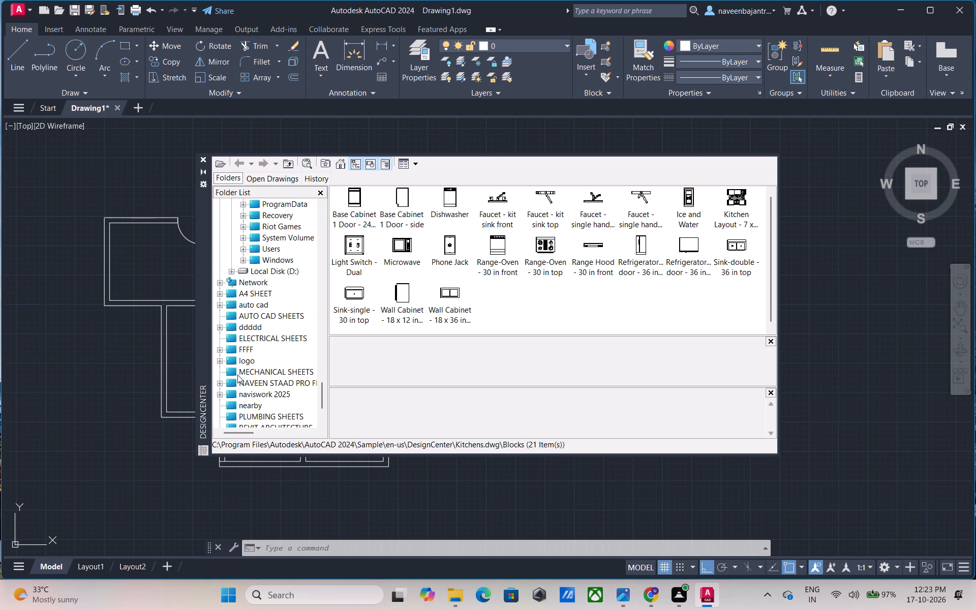
scroll(237, 375, "up", 1)
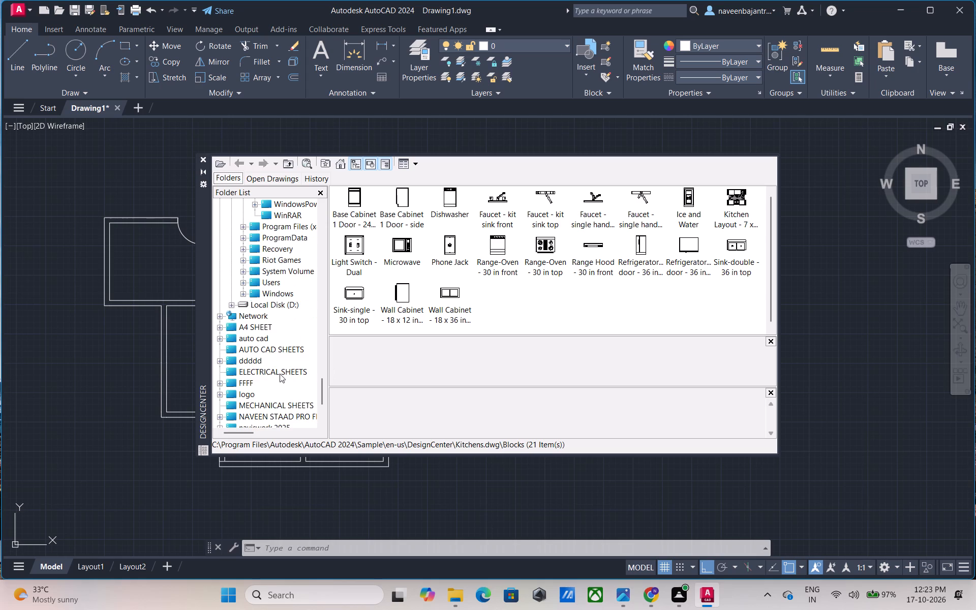
scroll(280, 374, "up", 2)
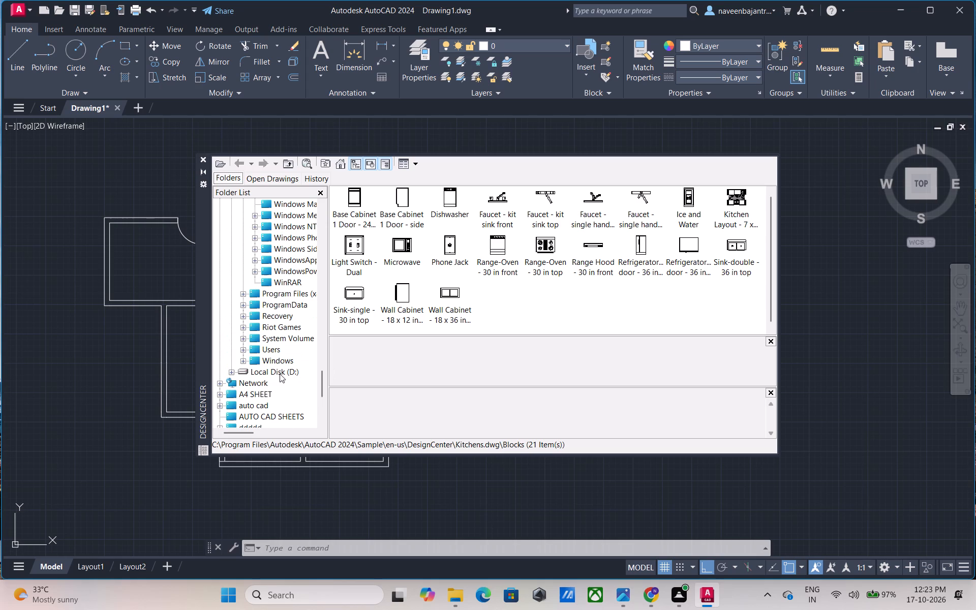
scroll(280, 374, "up", 1)
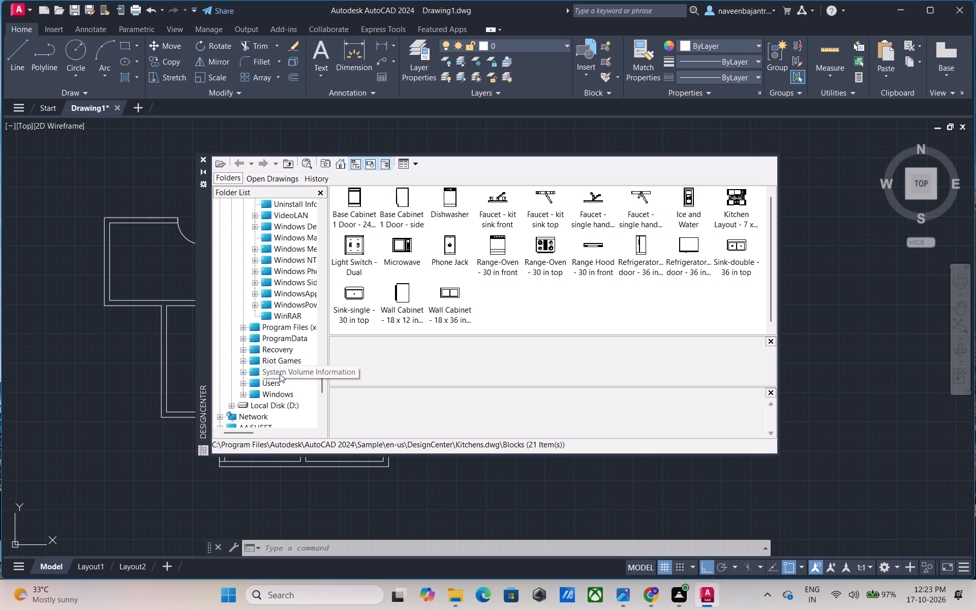
left_click_drag(244, 430, 246, 430)
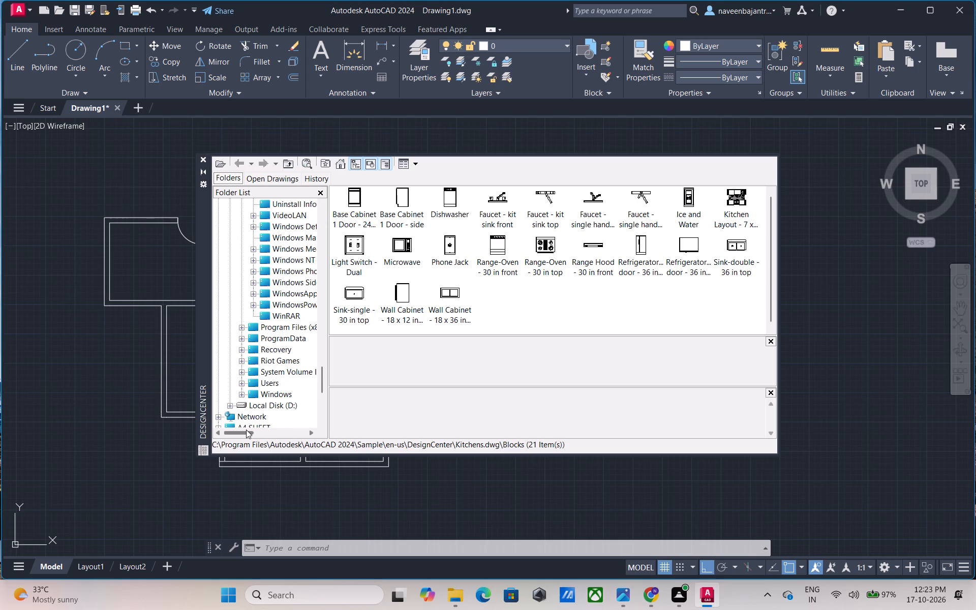
left_click_drag(246, 430, 250, 430)
scroll(263, 368, "up", 1)
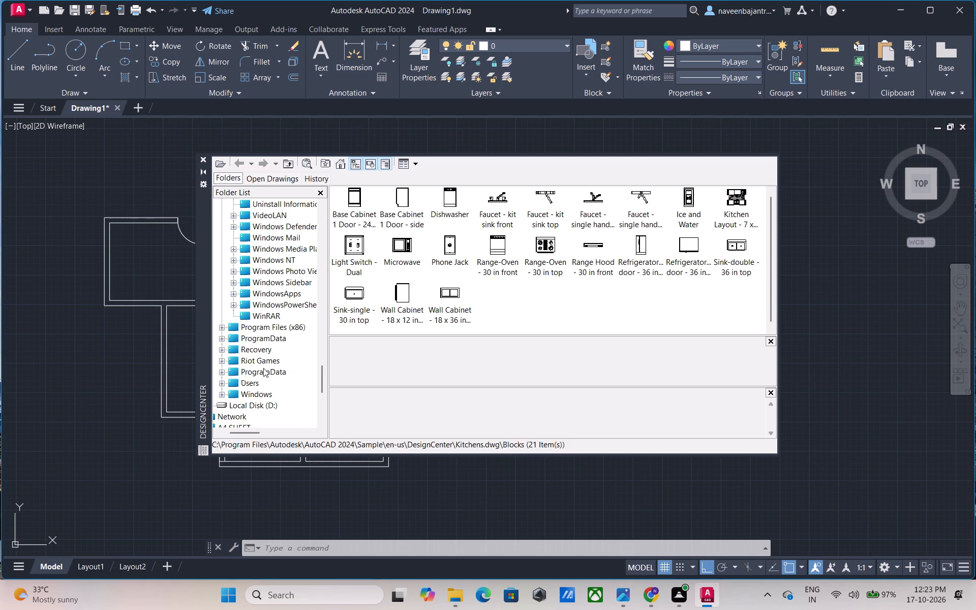
scroll(263, 368, "up", 1)
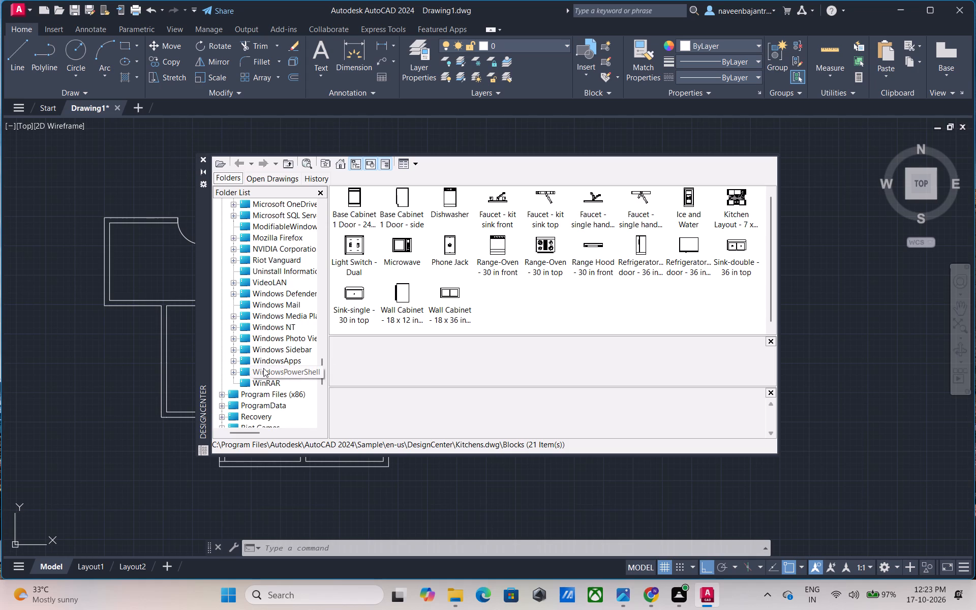
scroll(263, 368, "up", 1)
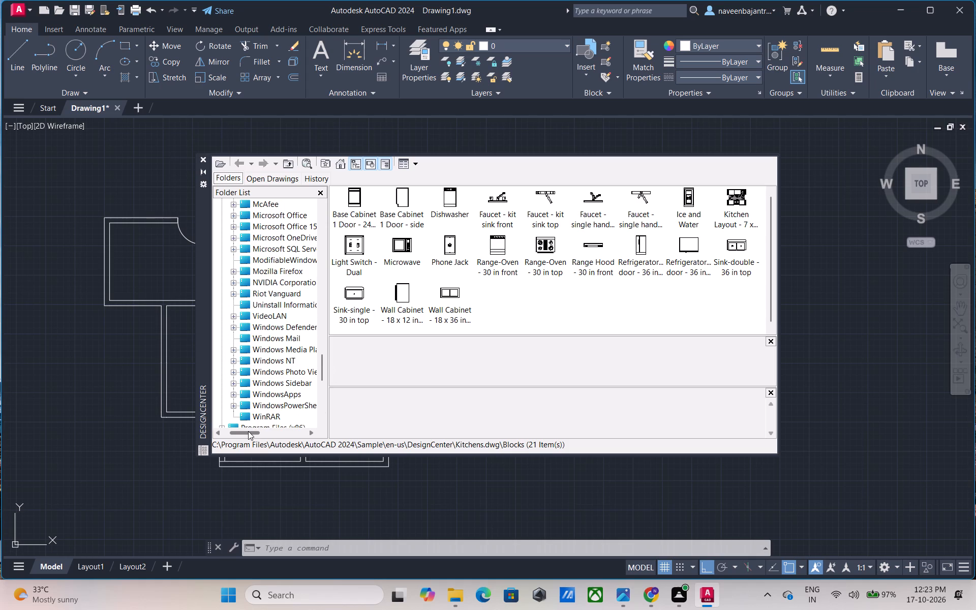
left_click(248, 431)
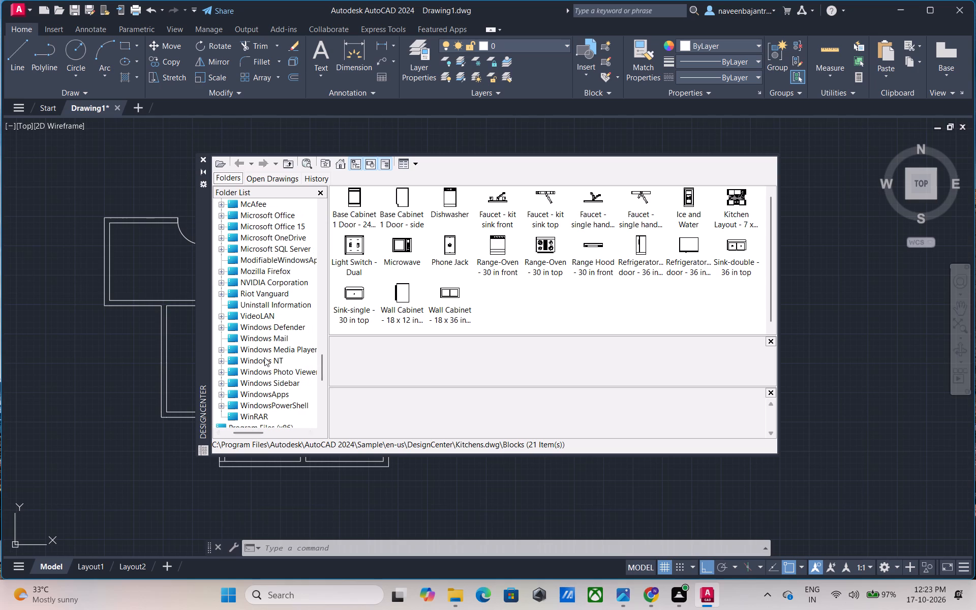
scroll(264, 357, "up", 1)
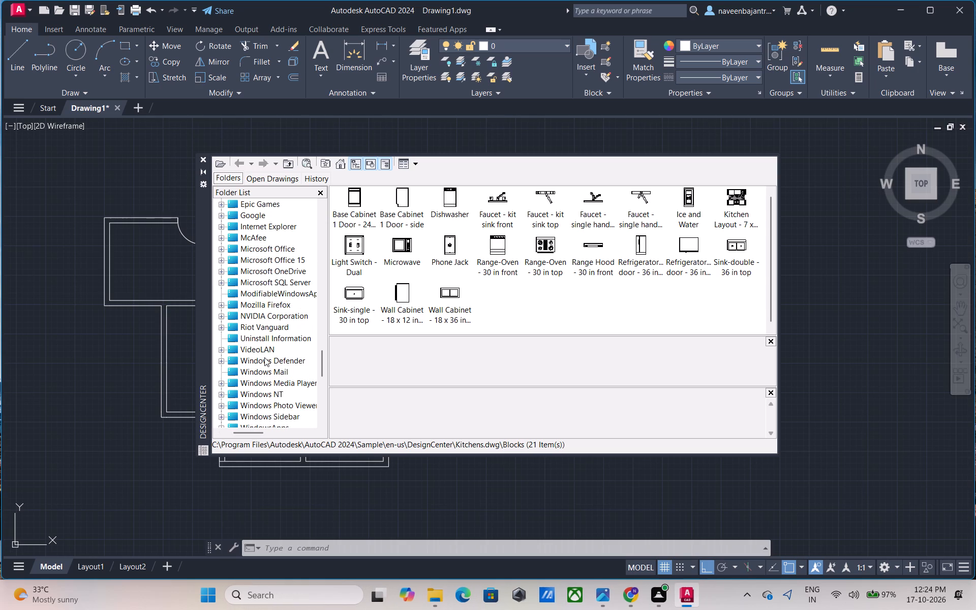
scroll(264, 357, "up", 1)
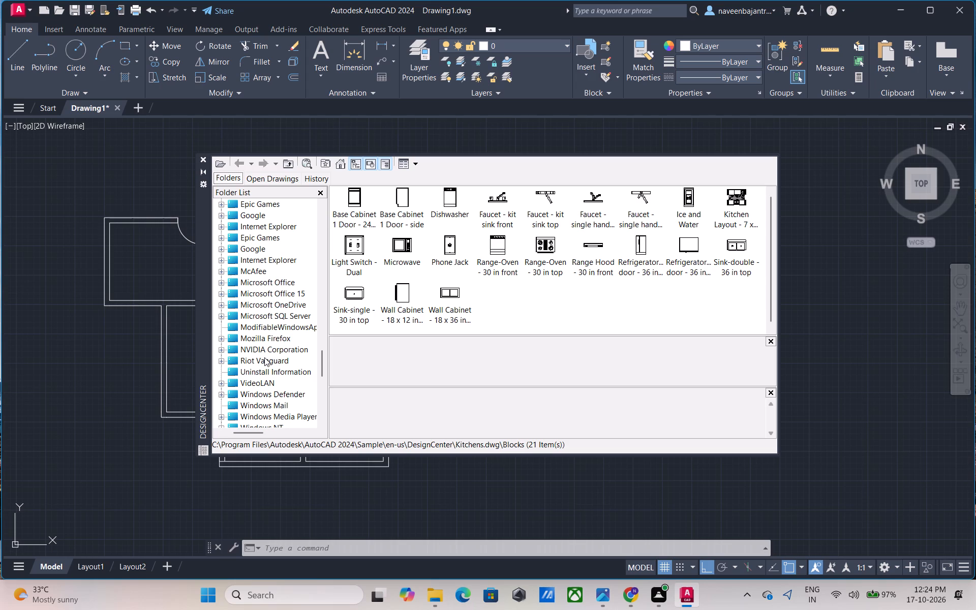
scroll(264, 357, "up", 1)
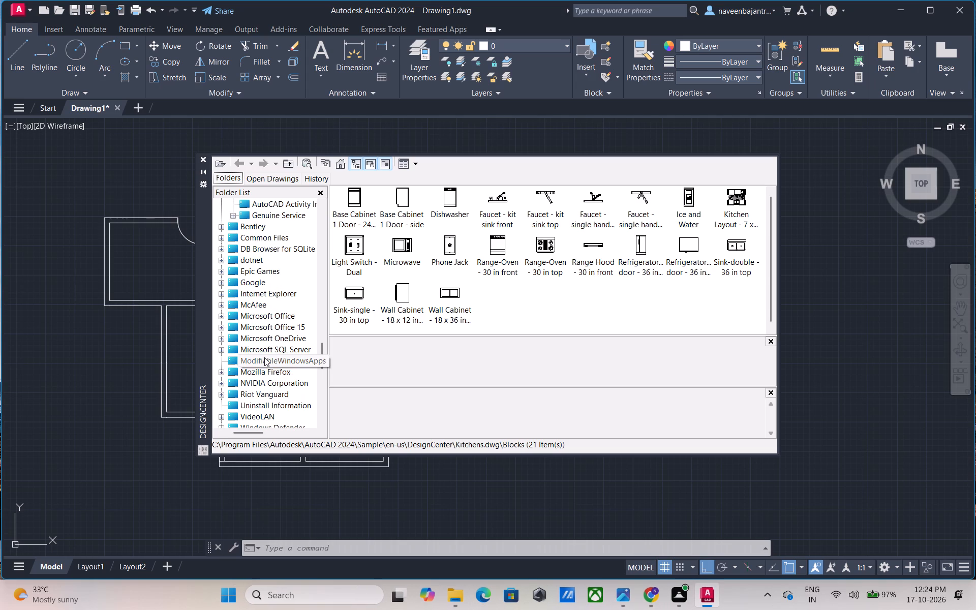
scroll(264, 357, "up", 1)
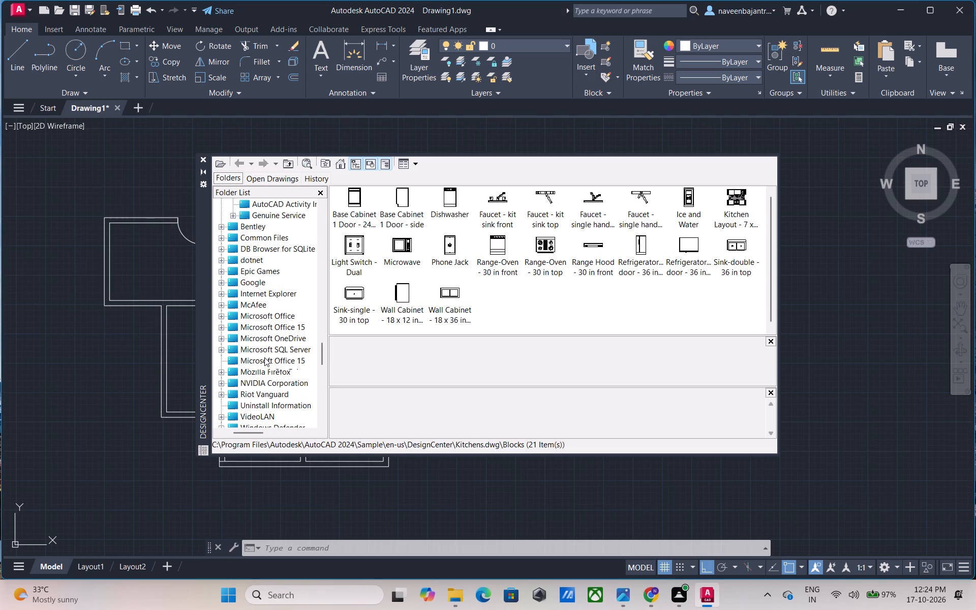
scroll(264, 357, "up", 1)
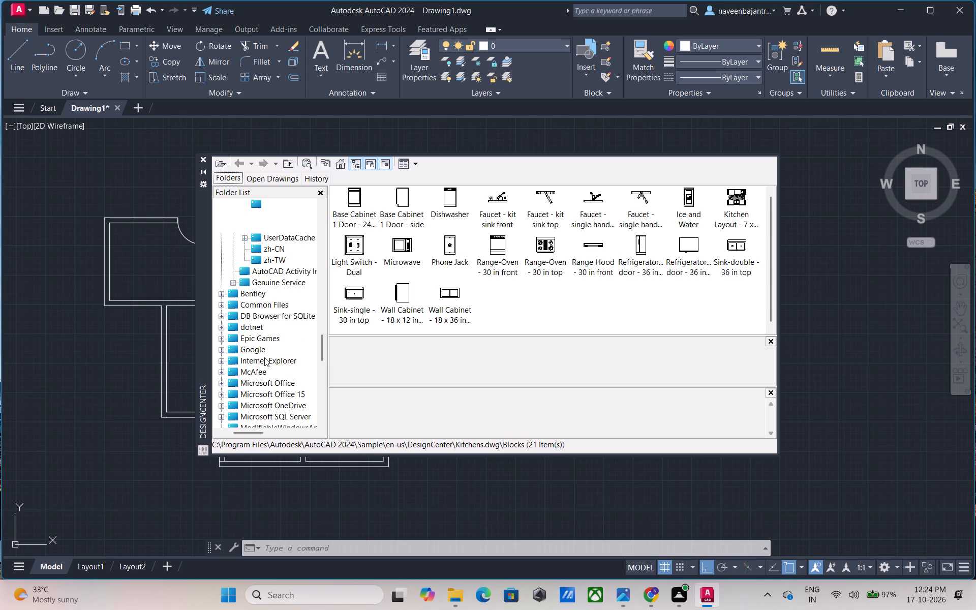
scroll(264, 357, "up", 1)
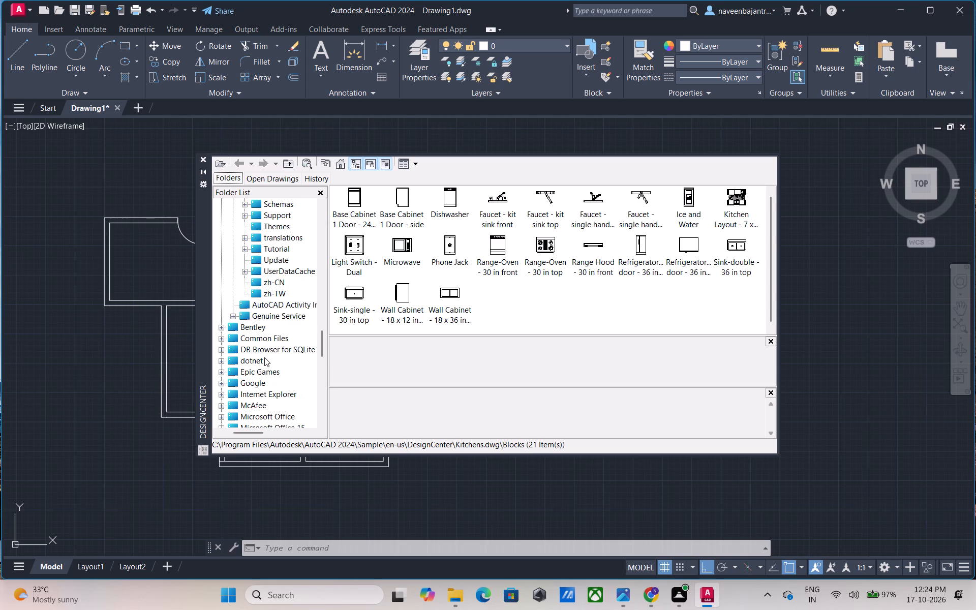
scroll(264, 357, "up", 1)
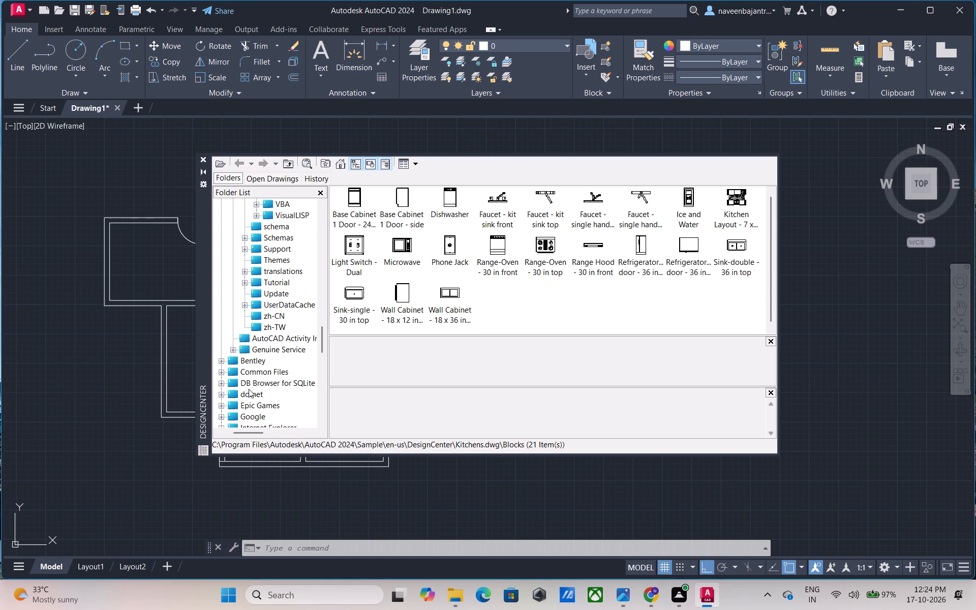
left_click(241, 430)
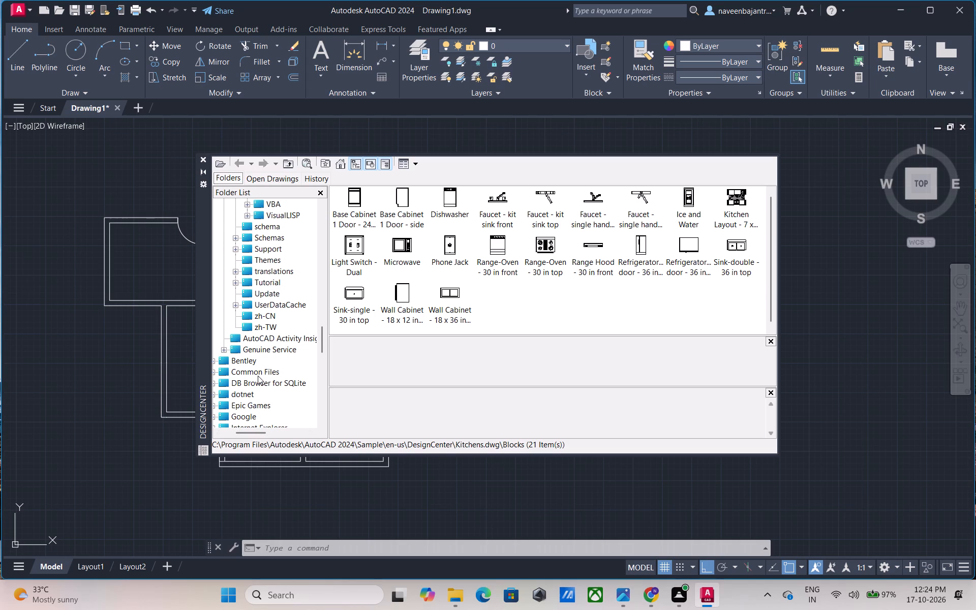
scroll(258, 376, "up", 1)
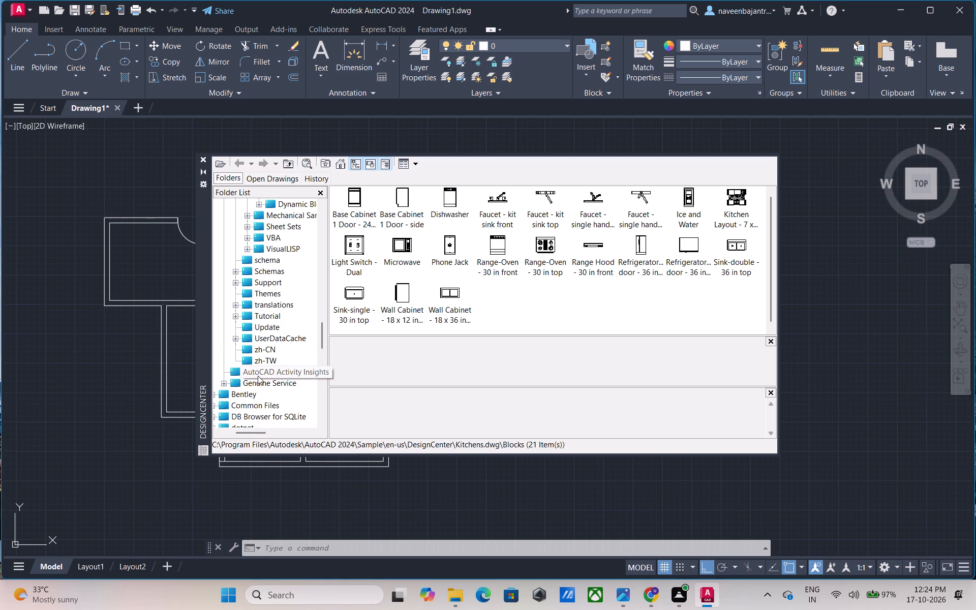
scroll(258, 376, "up", 1)
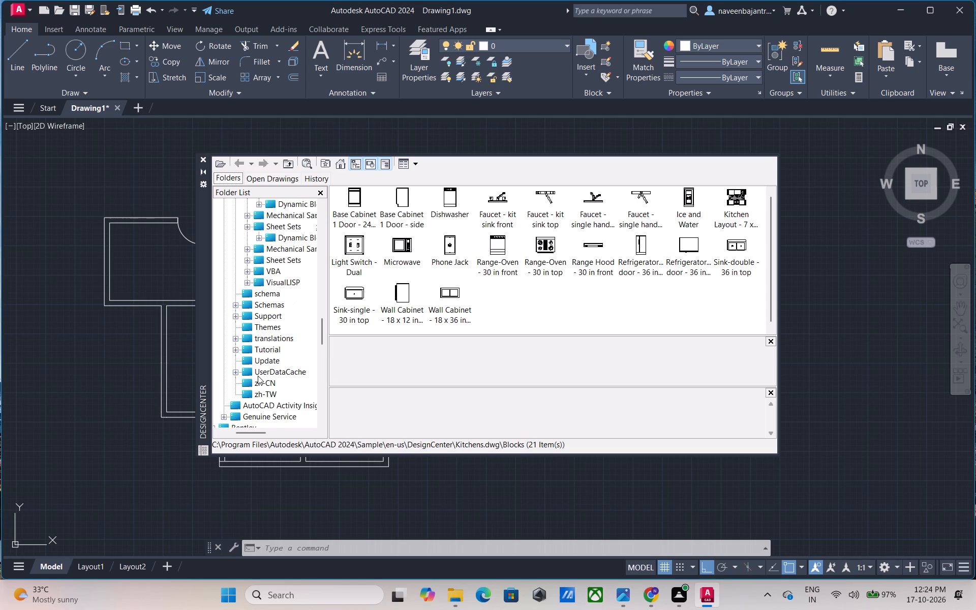
Examine the sample drawings in the DesignCenter folder, from Welding.dwg back up past Kitchens.dwg, for a furniture block source.
scroll(258, 376, "up", 1)
left_click_drag(243, 433, 249, 433)
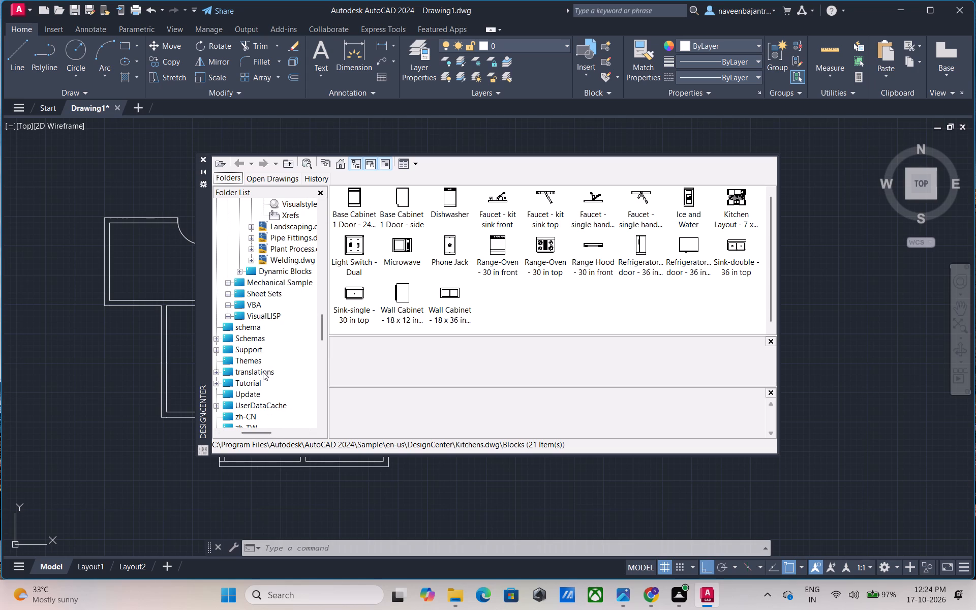
scroll(263, 372, "up", 1)
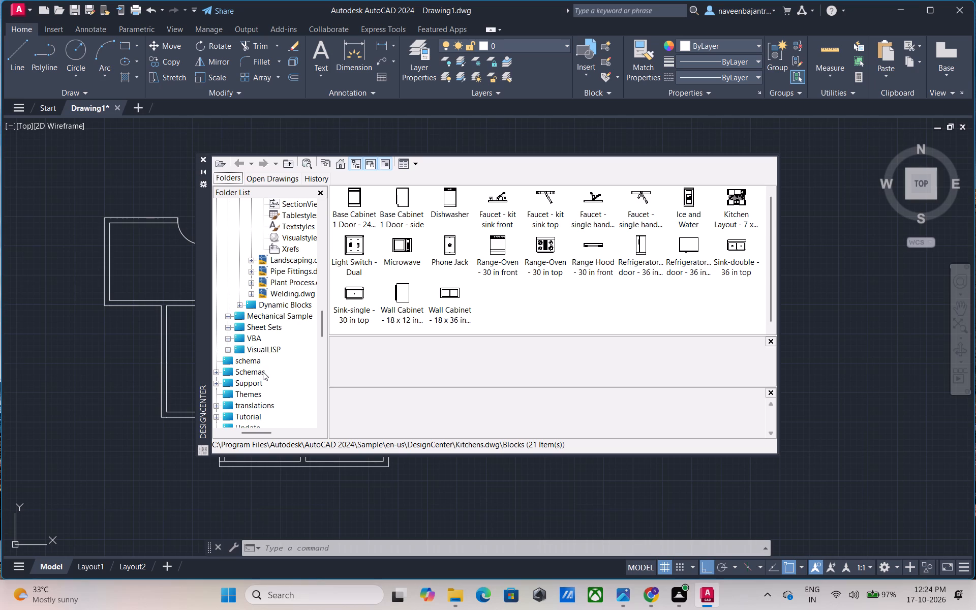
scroll(263, 372, "up", 1)
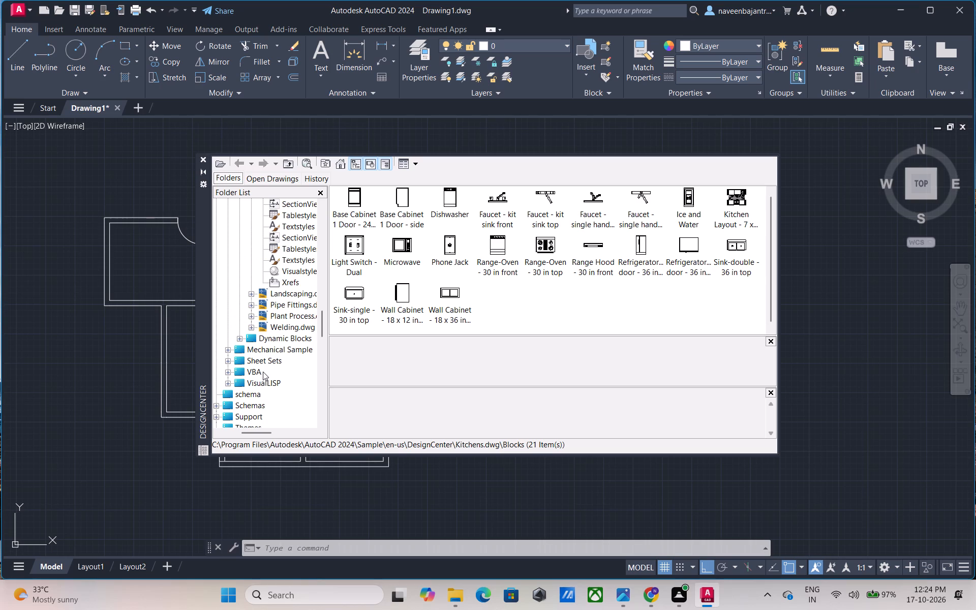
scroll(263, 372, "up", 1)
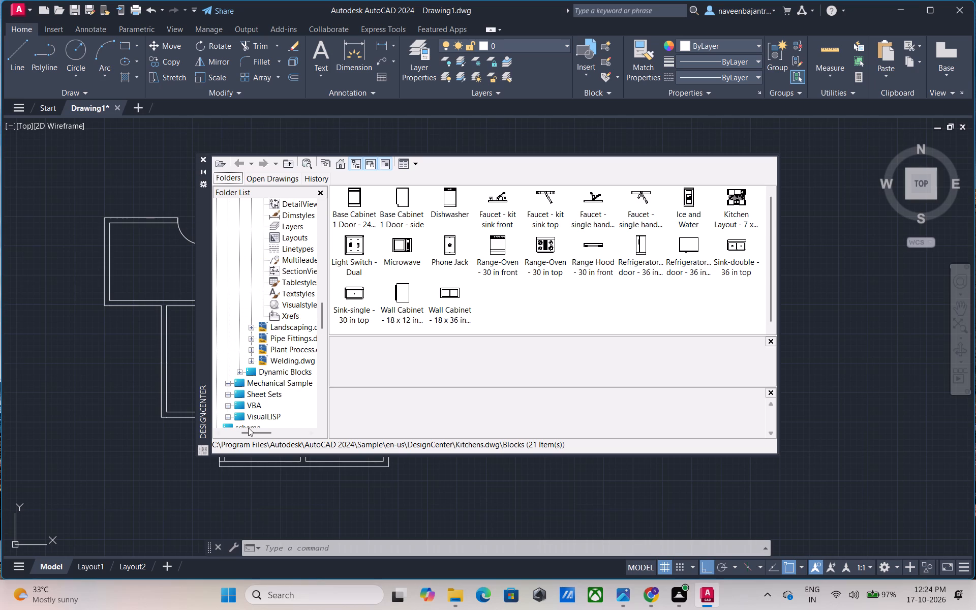
left_click(248, 433)
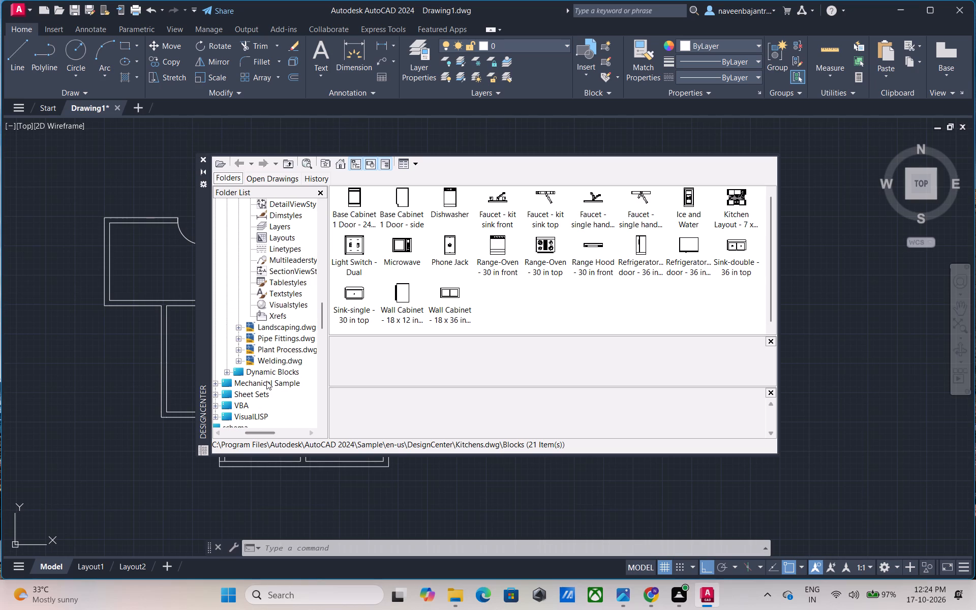
scroll(266, 380, "up", 1)
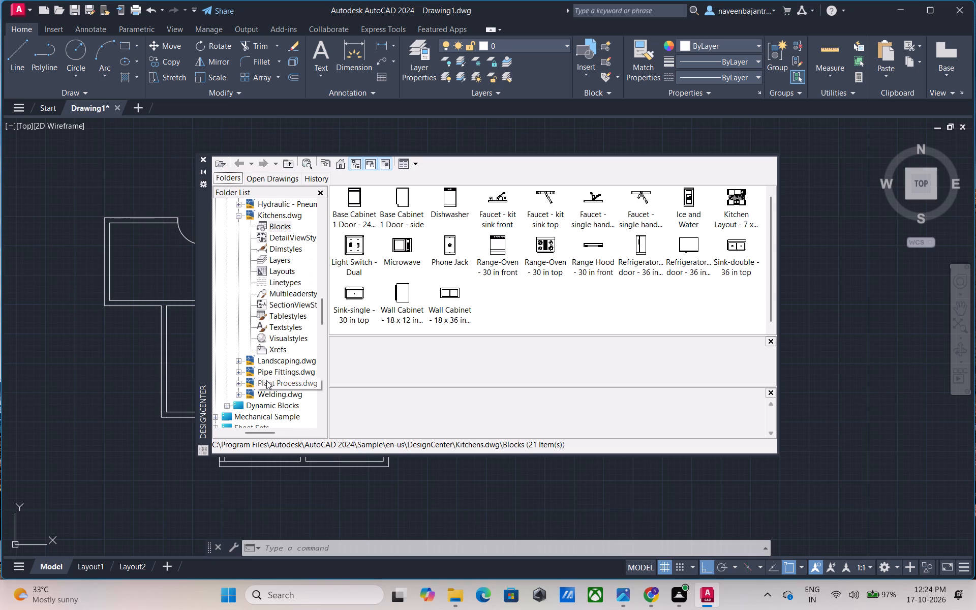
scroll(266, 380, "up", 1)
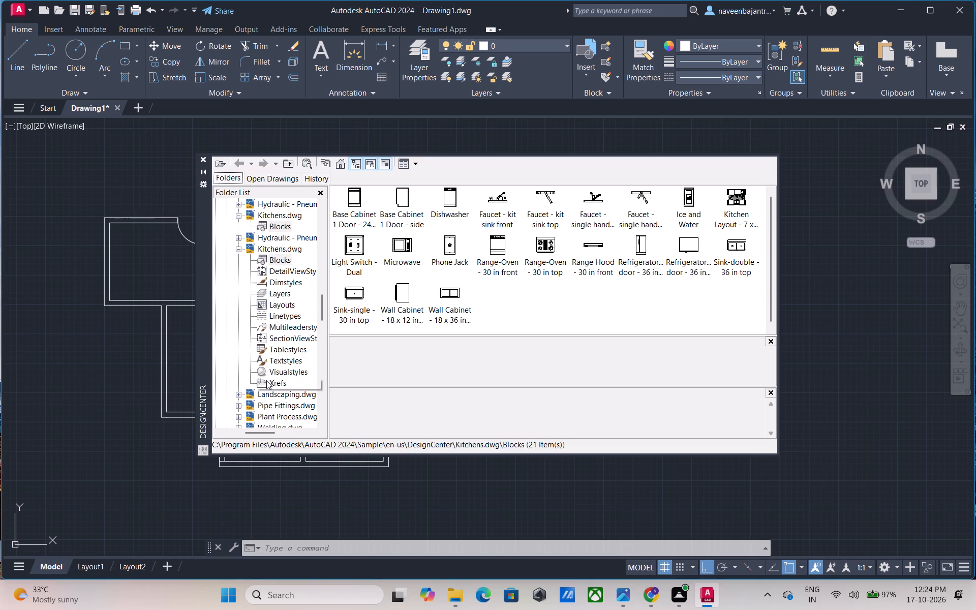
left_click_drag(257, 431, 262, 431)
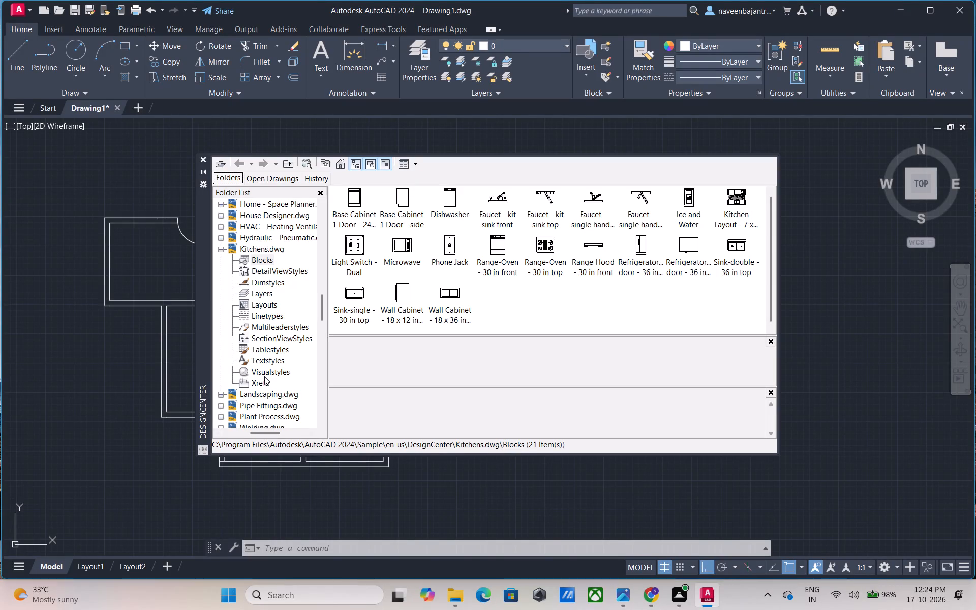
scroll(264, 376, "up", 1)
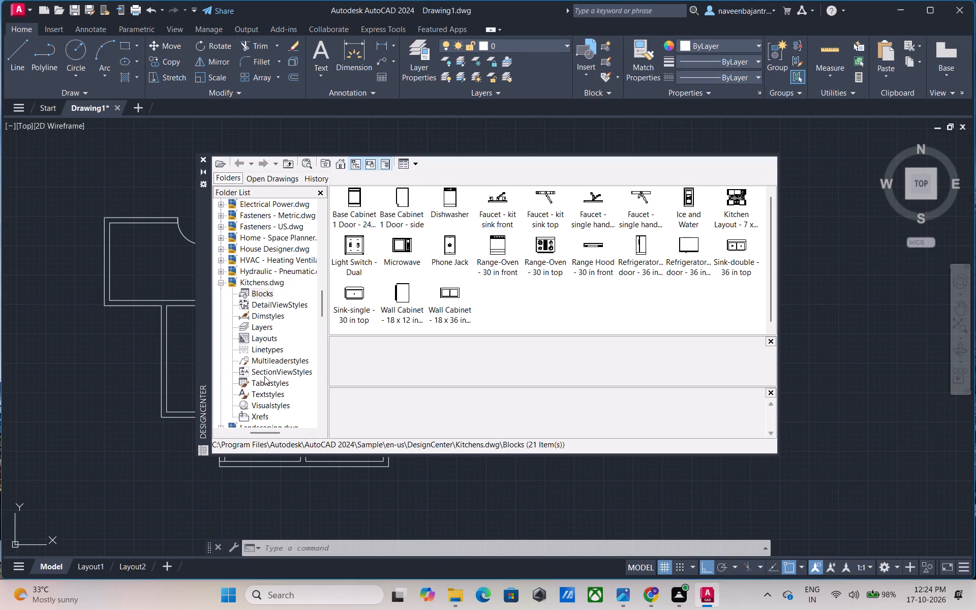
scroll(264, 376, "up", 1)
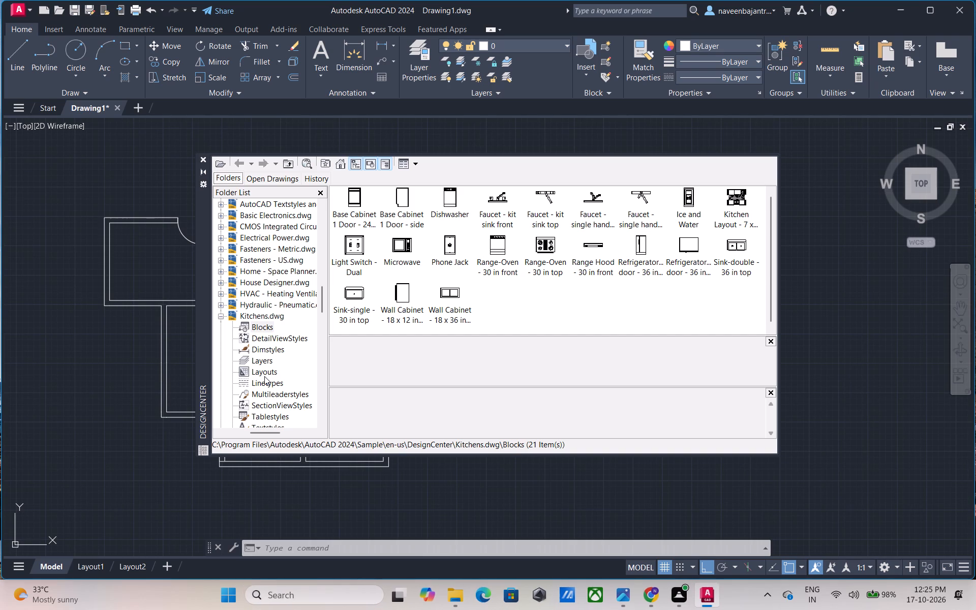
scroll(264, 376, "up", 1)
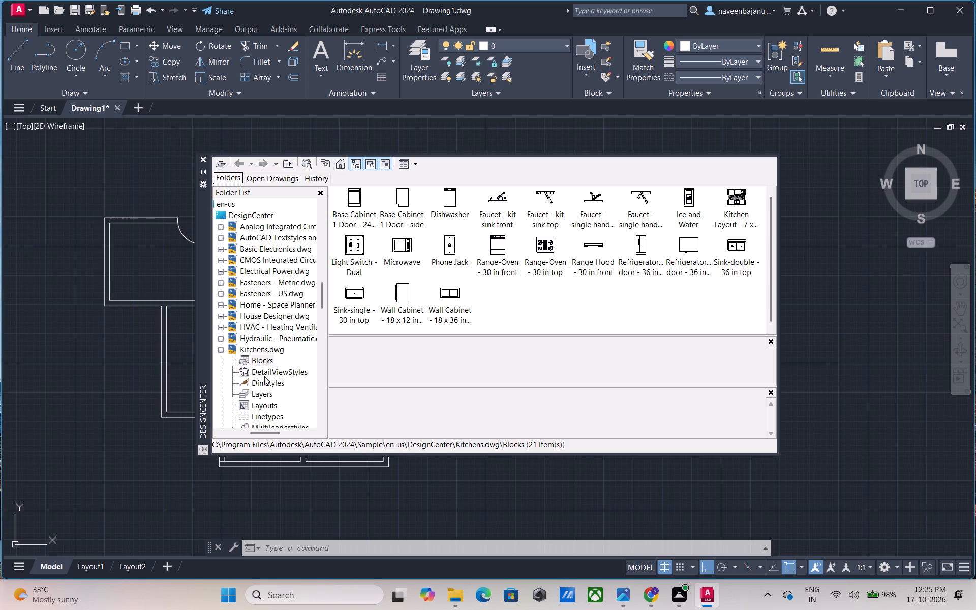
Look back up the folder tree from Kitchens.dwg through the Sample folder and the other AutoCAD 2024 subfolders.
scroll(264, 376, "up", 1)
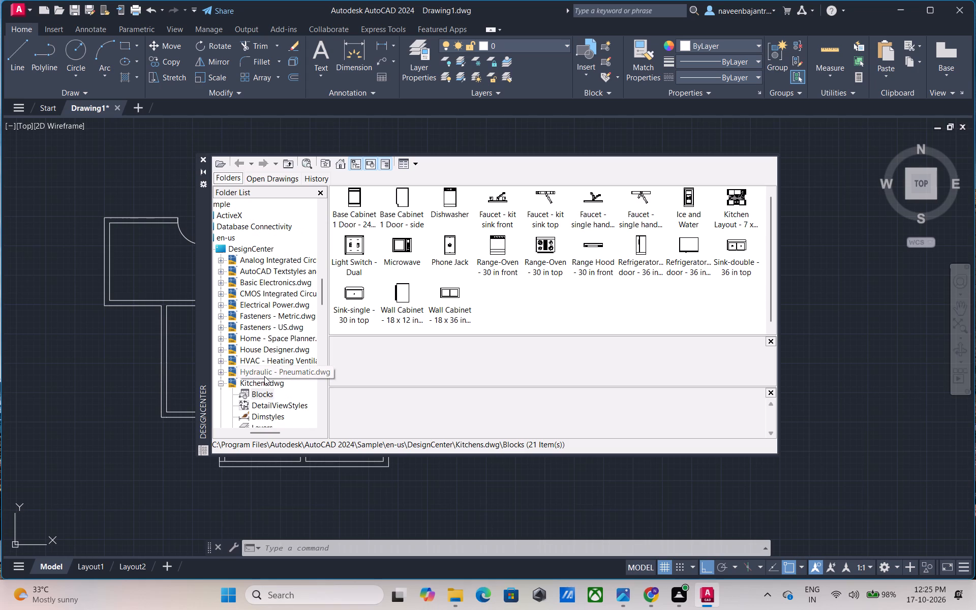
scroll(264, 376, "up", 1)
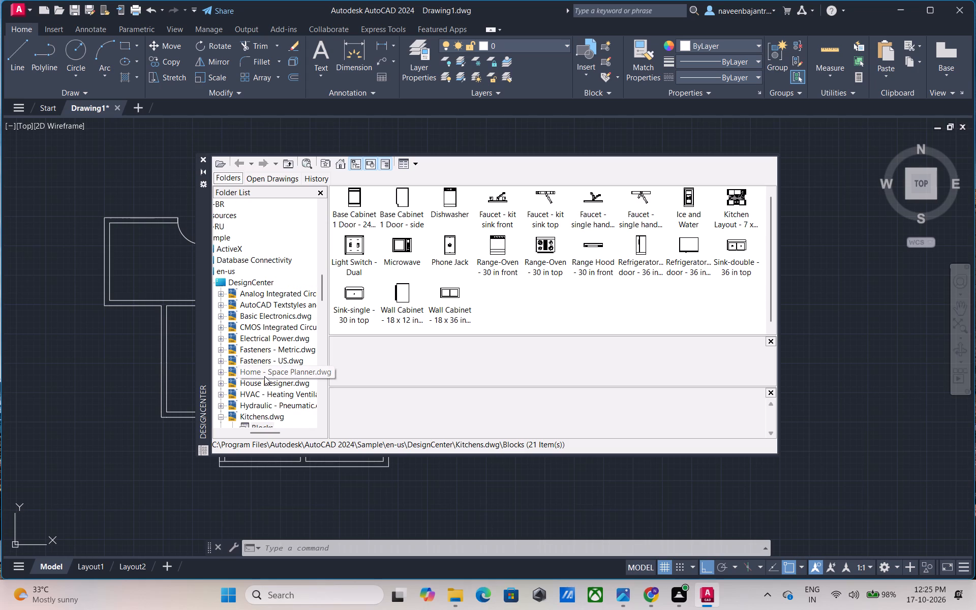
left_click_drag(259, 431, 254, 432)
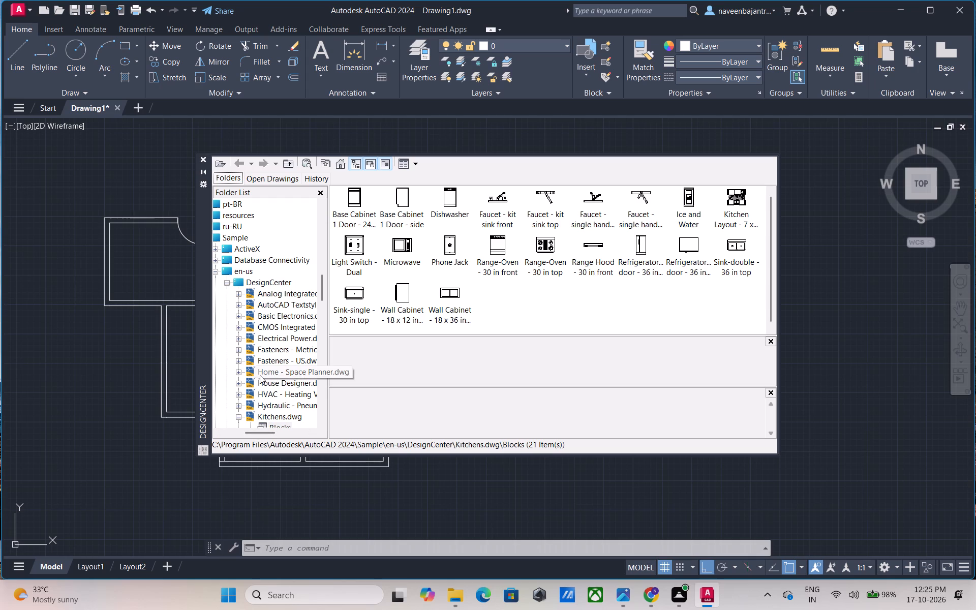
scroll(260, 375, "up", 1)
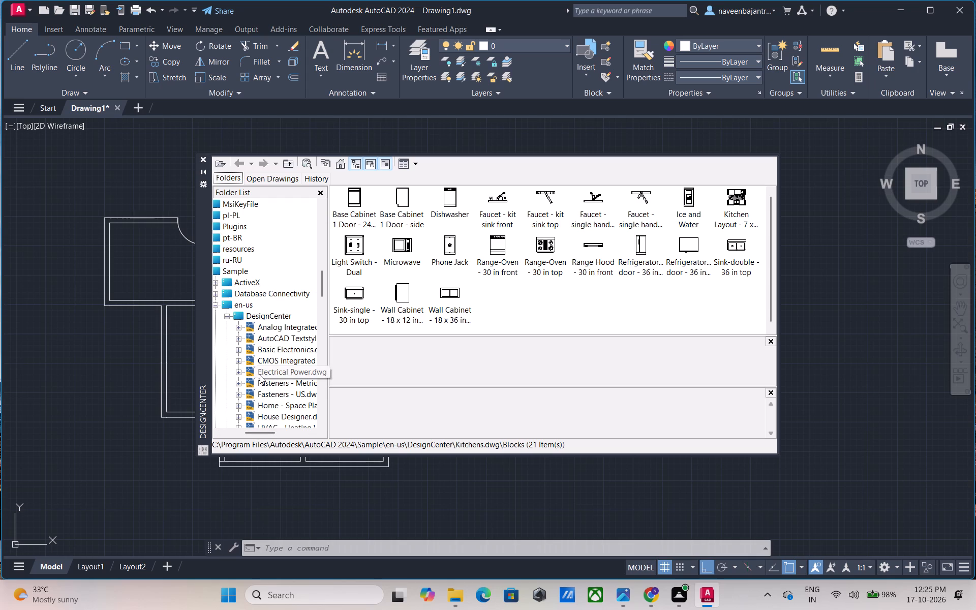
scroll(260, 375, "up", 1)
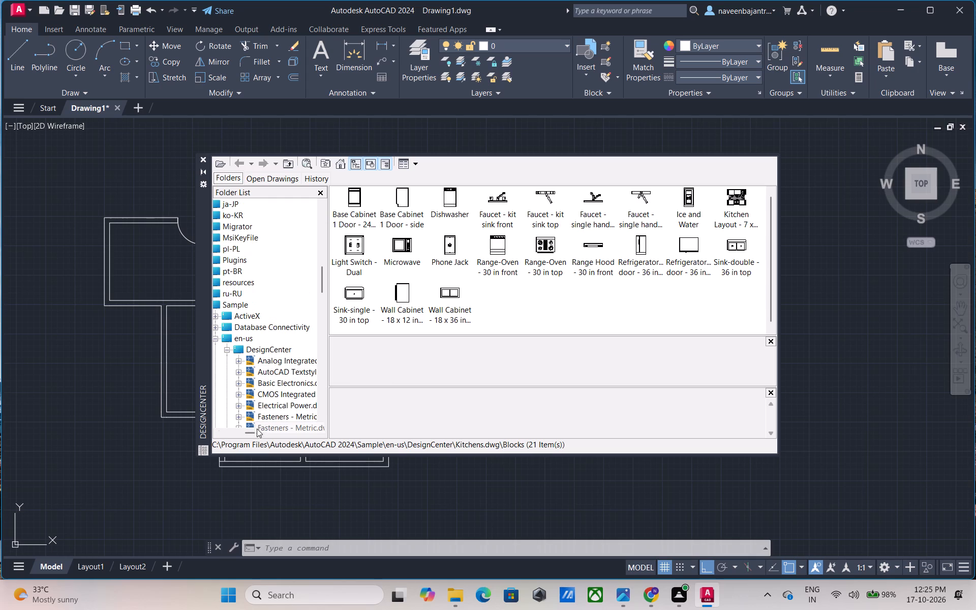
left_click_drag(249, 432, 243, 432)
scroll(257, 380, "up", 1)
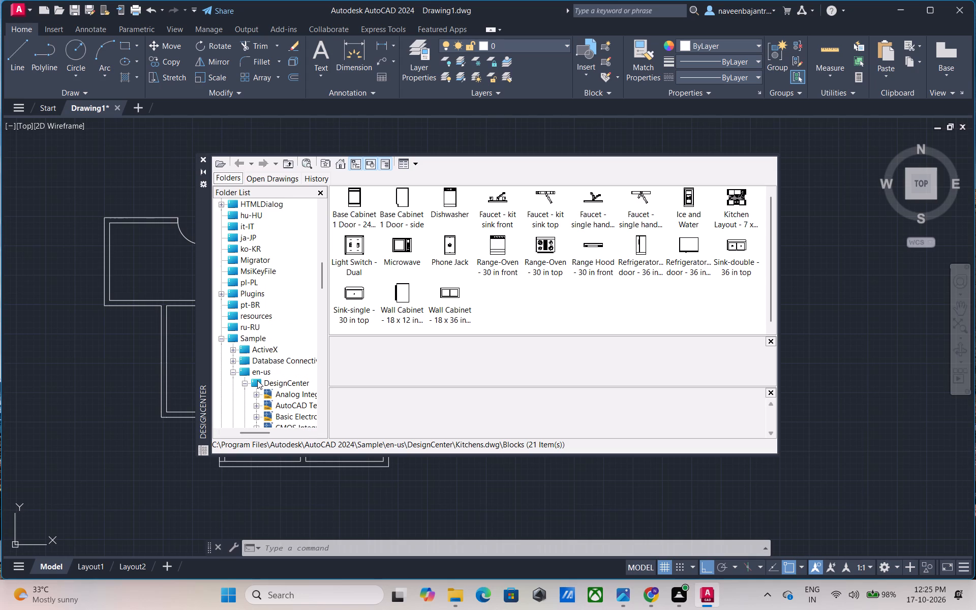
scroll(257, 380, "up", 1)
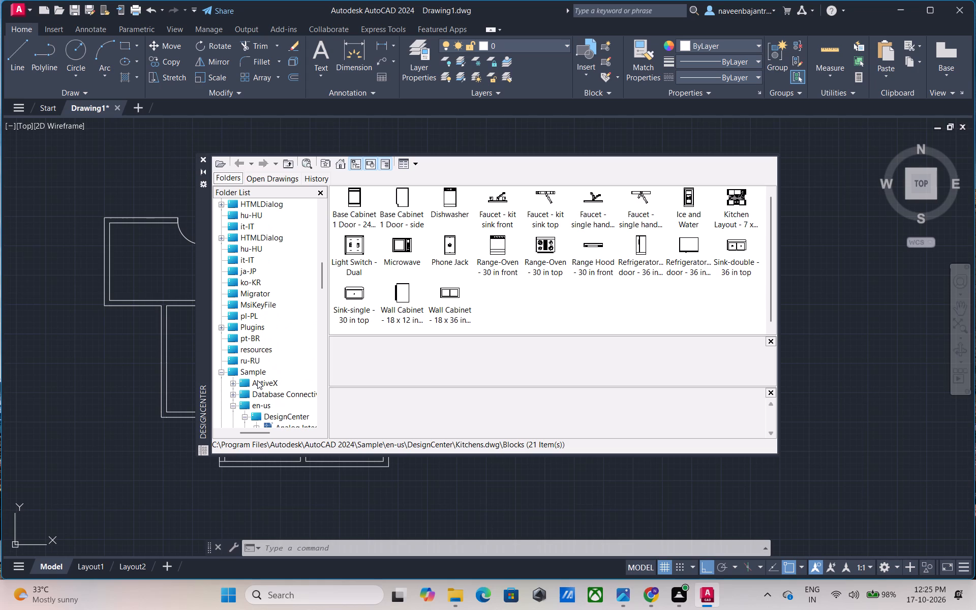
scroll(257, 380, "up", 1)
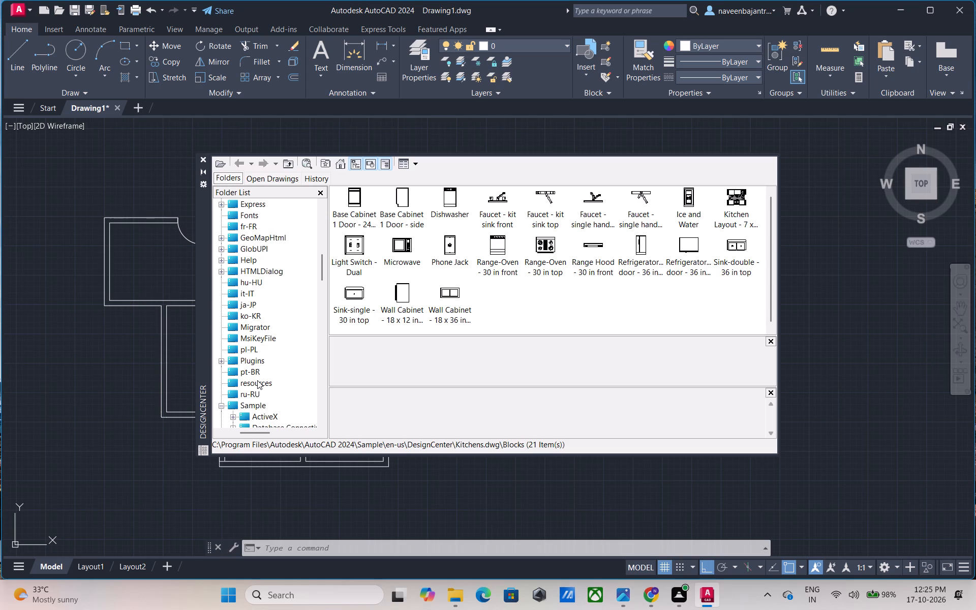
scroll(257, 380, "up", 1)
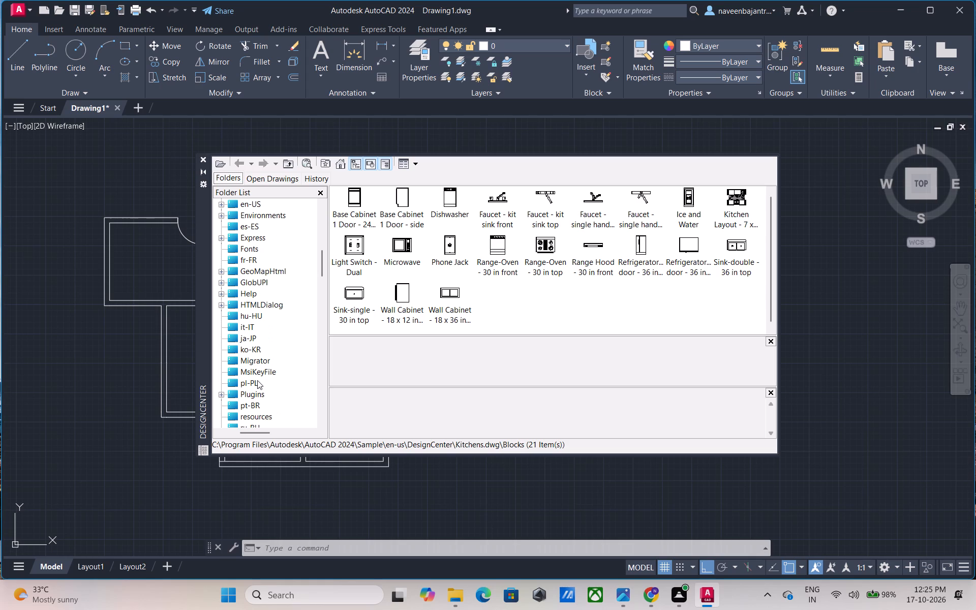
scroll(257, 380, "up", 1)
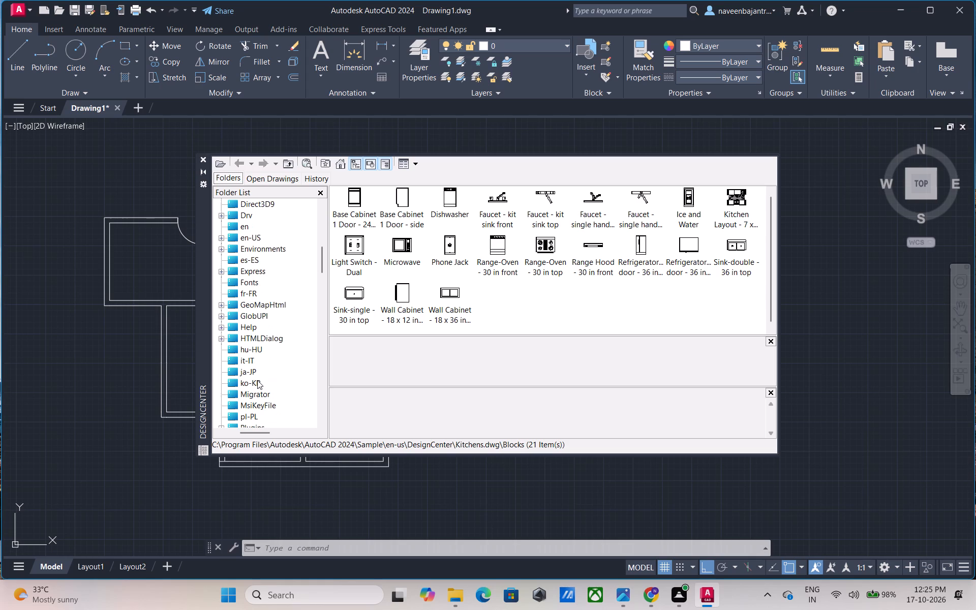
scroll(257, 380, "up", 1)
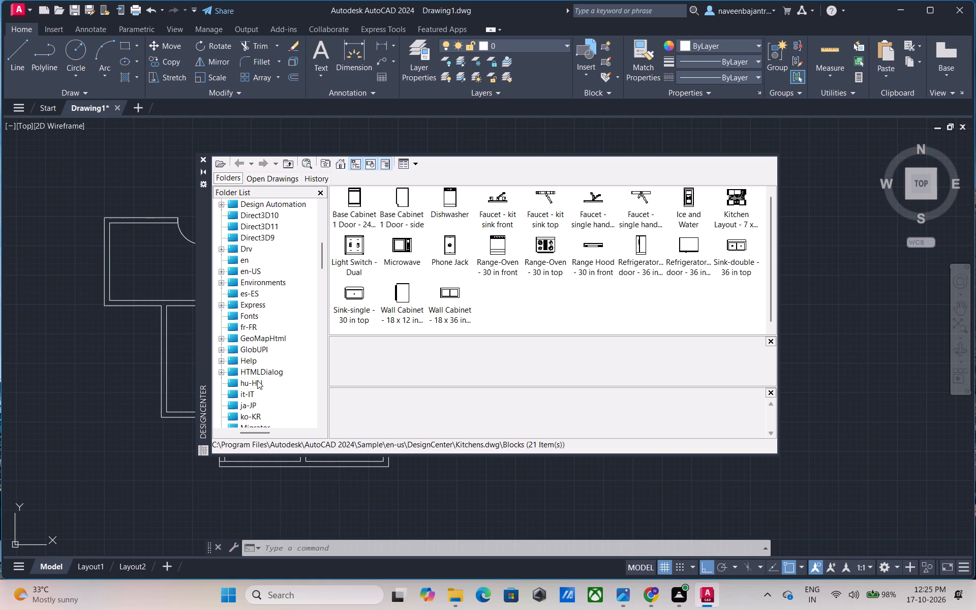
scroll(257, 380, "up", 1)
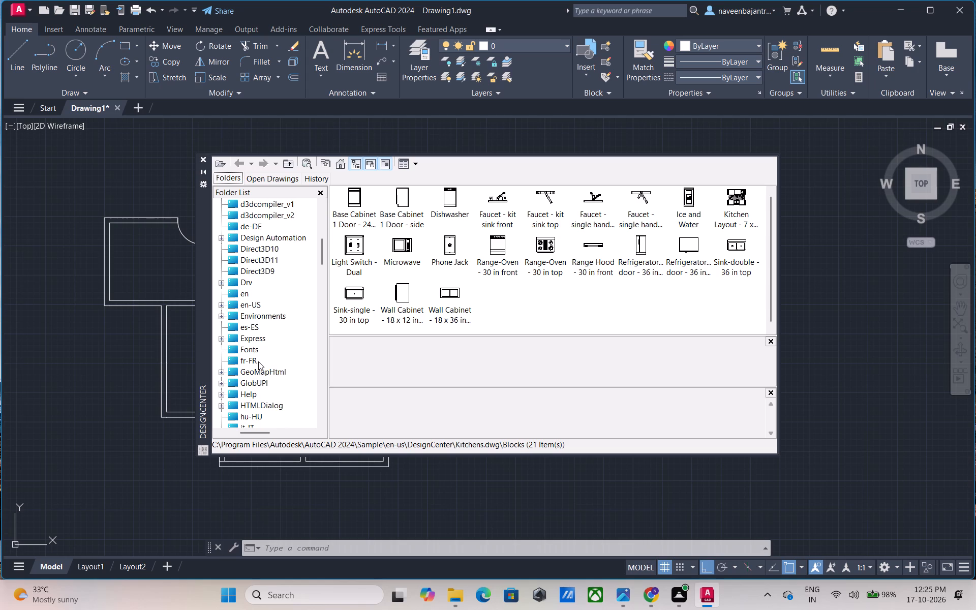
scroll(258, 361, "up", 1)
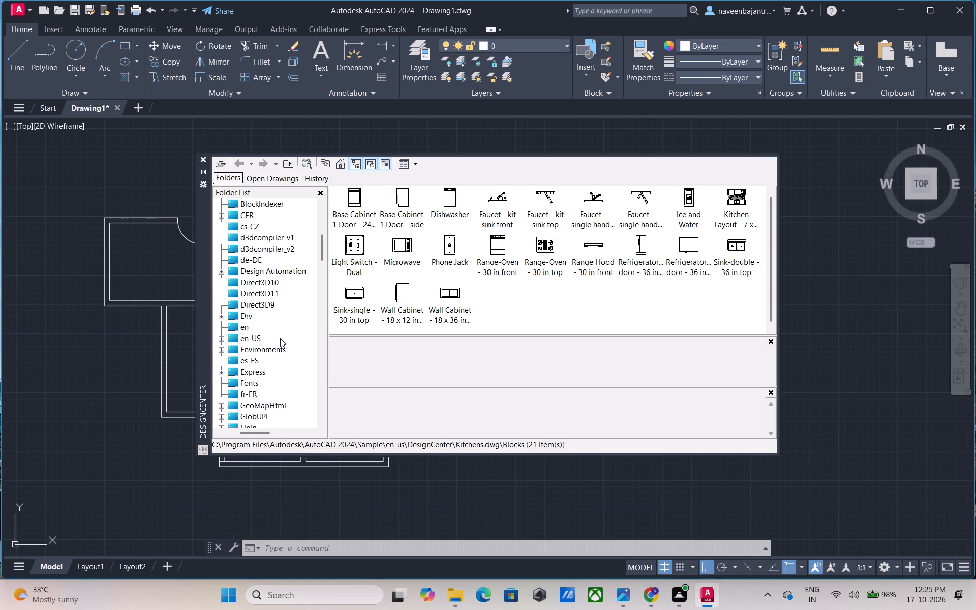
scroll(280, 338, "up", 1)
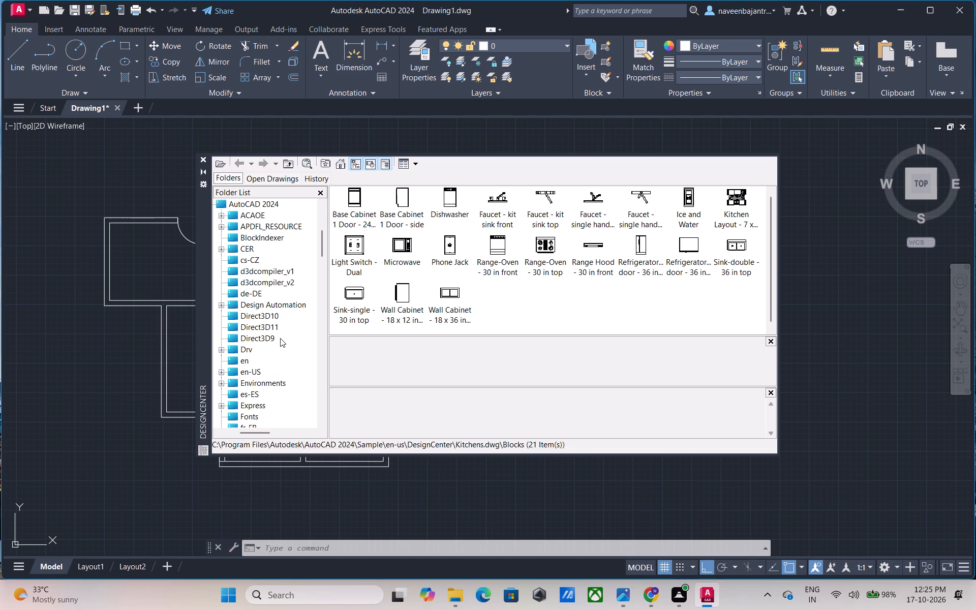
Examine the Autodesk and Program Files folders and the top-level folders of the C: drive for a block source.
scroll(280, 338, "up", 1)
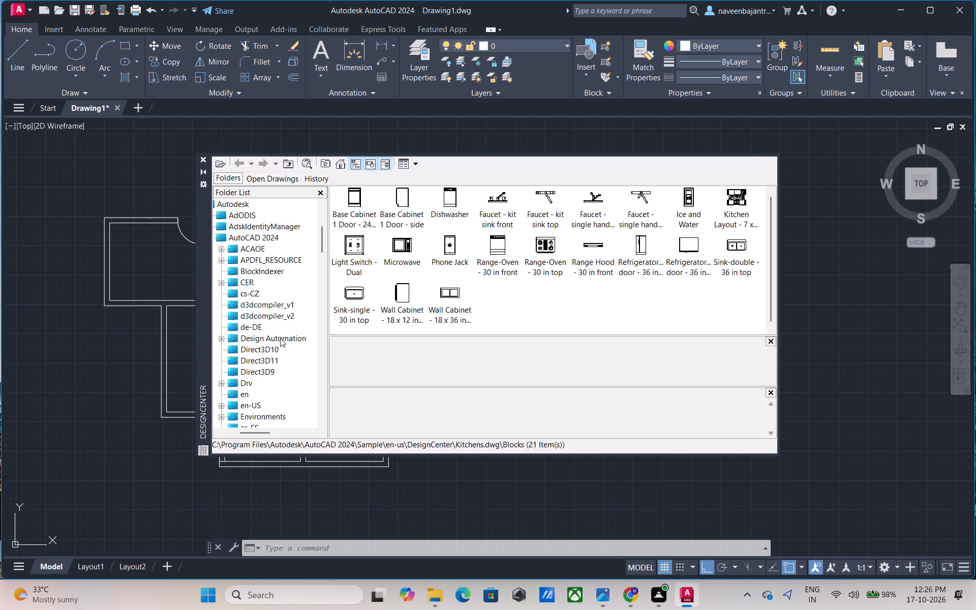
scroll(280, 338, "up", 1)
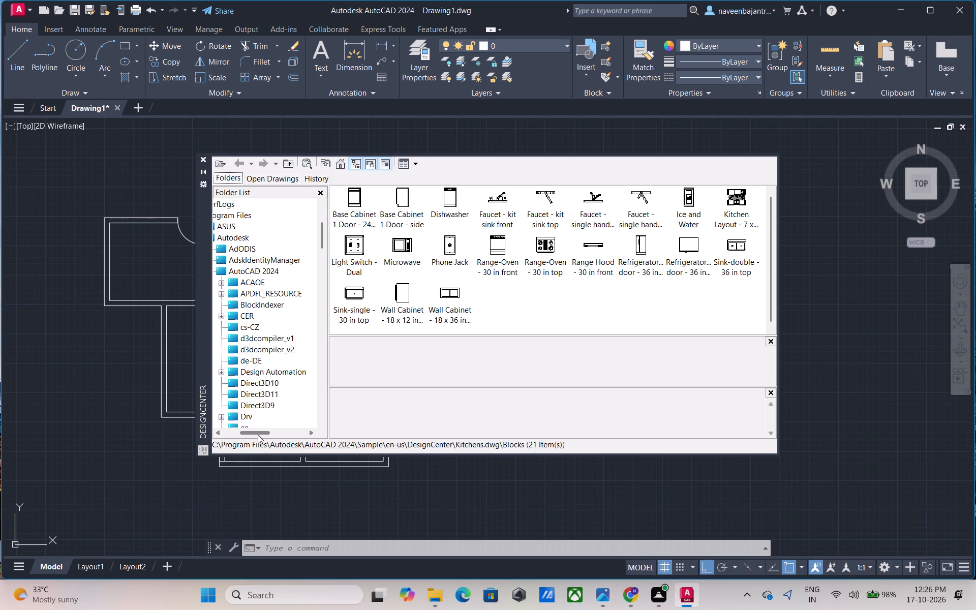
left_click_drag(258, 432, 249, 432)
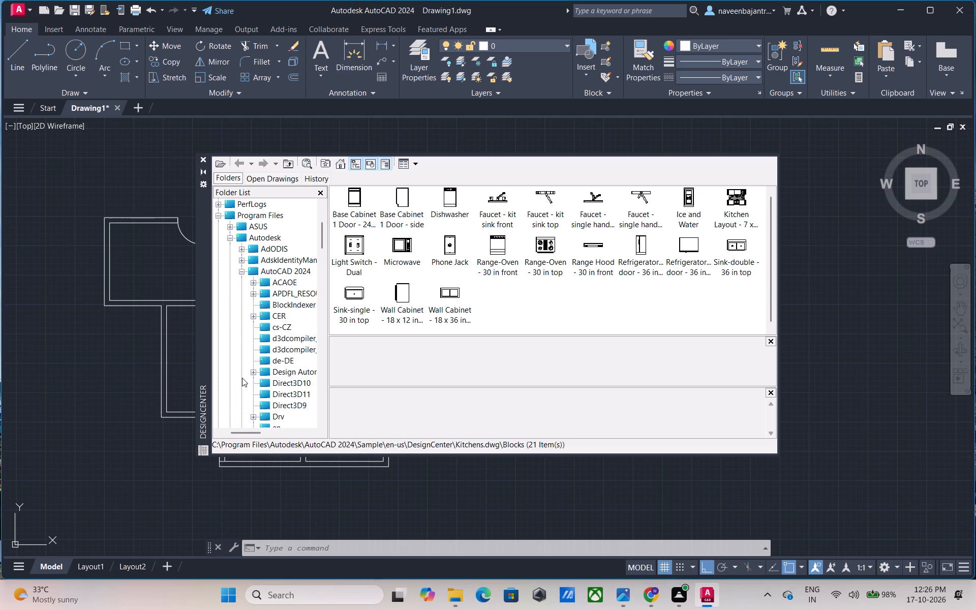
scroll(242, 378, "up", 1)
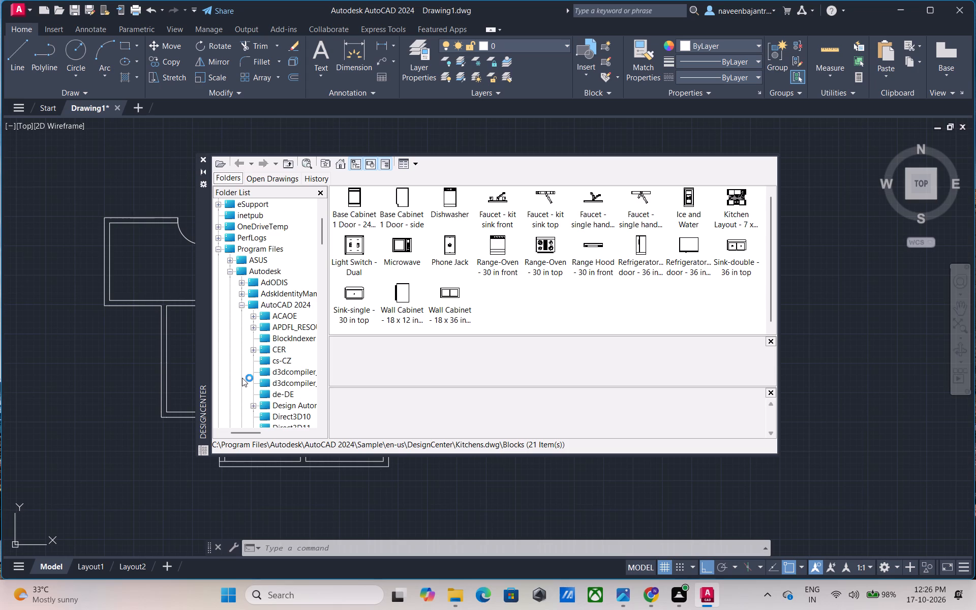
scroll(242, 378, "up", 1)
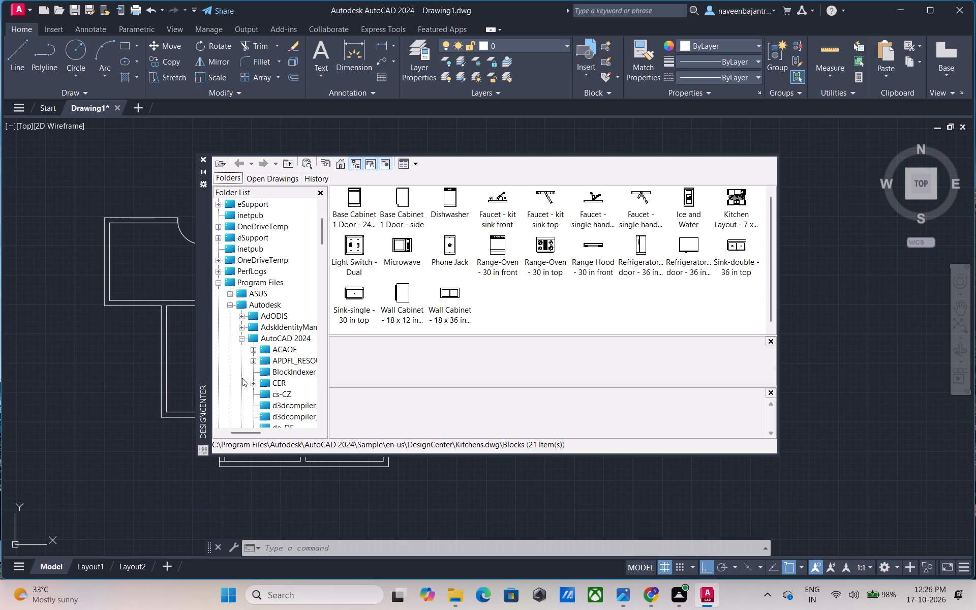
scroll(242, 378, "up", 1)
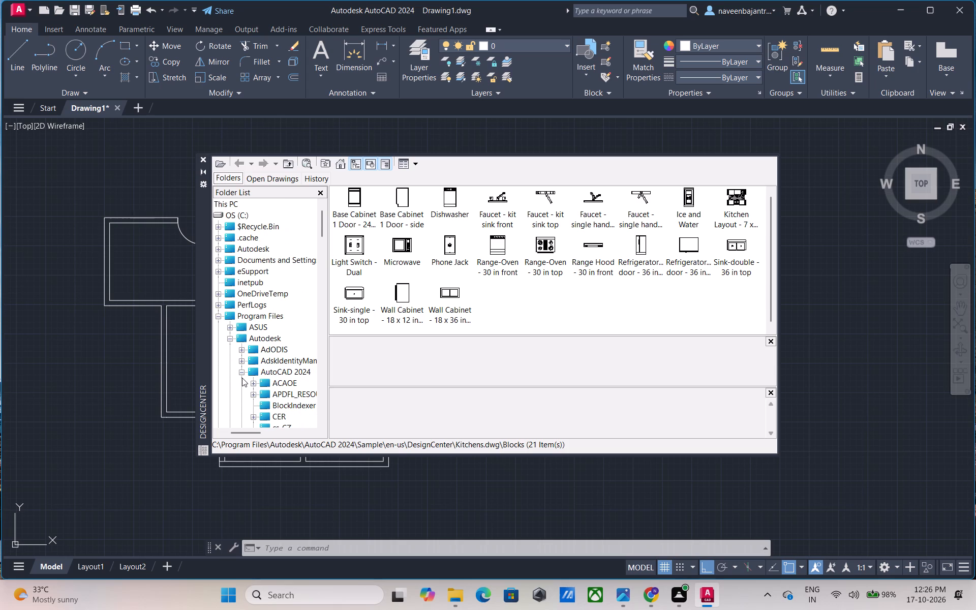
scroll(242, 378, "up", 1)
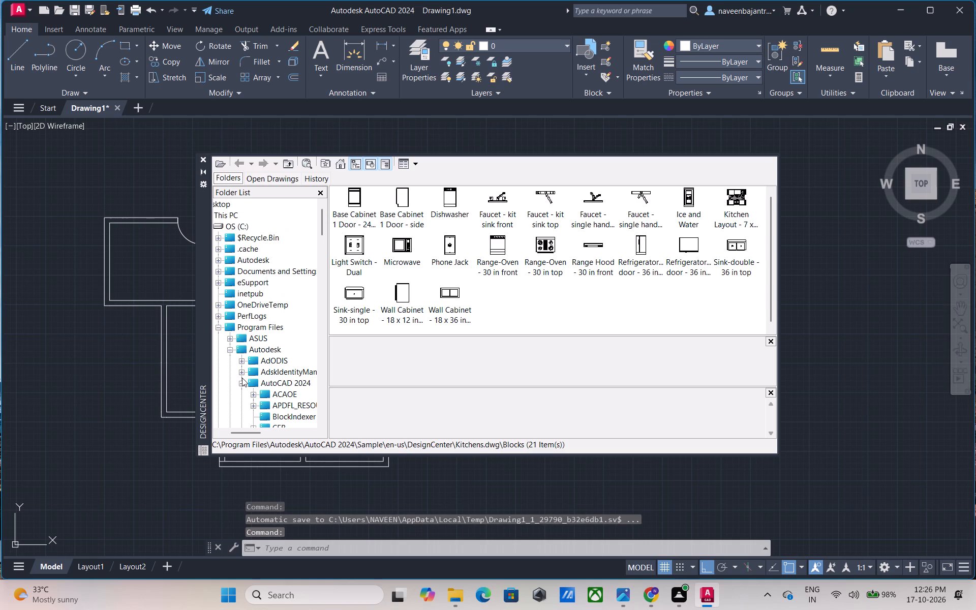
scroll(242, 378, "up", 1)
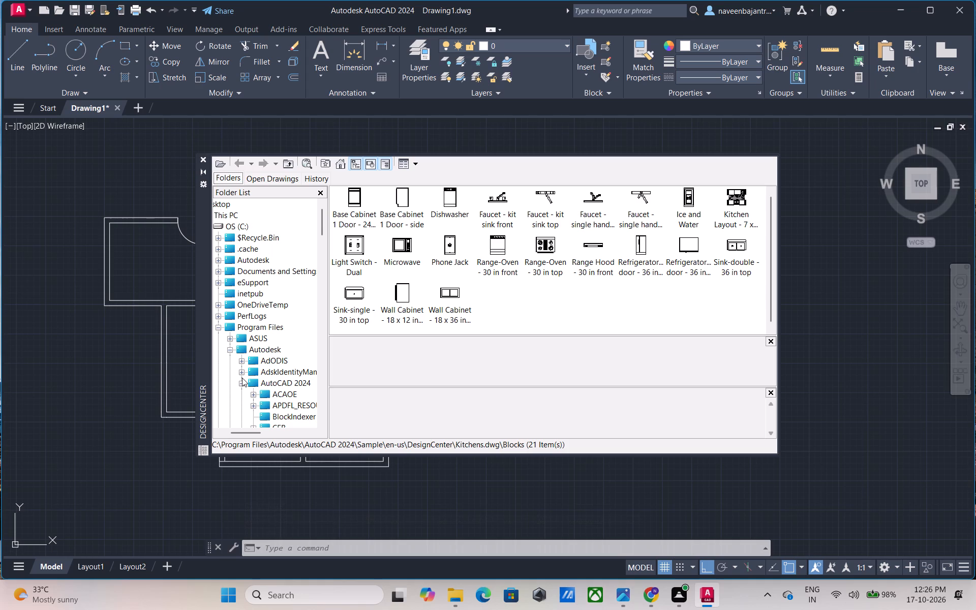
scroll(242, 378, "up", 2)
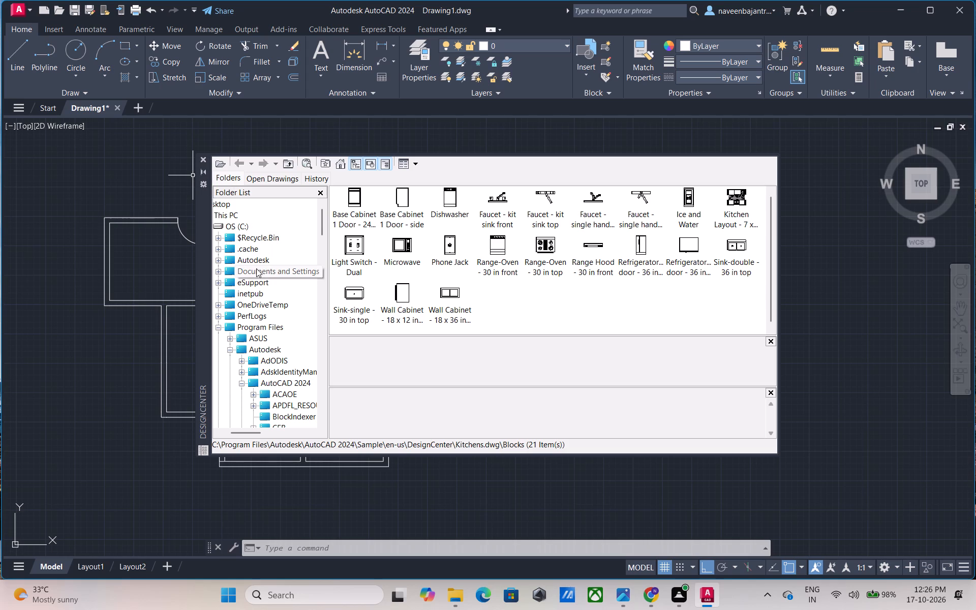
scroll(257, 269, "up", 1)
Look down the folder tree from the C: drive through the AutoCAD 2024 subfolders to reach the Sample folder.
scroll(266, 308, "down", 2)
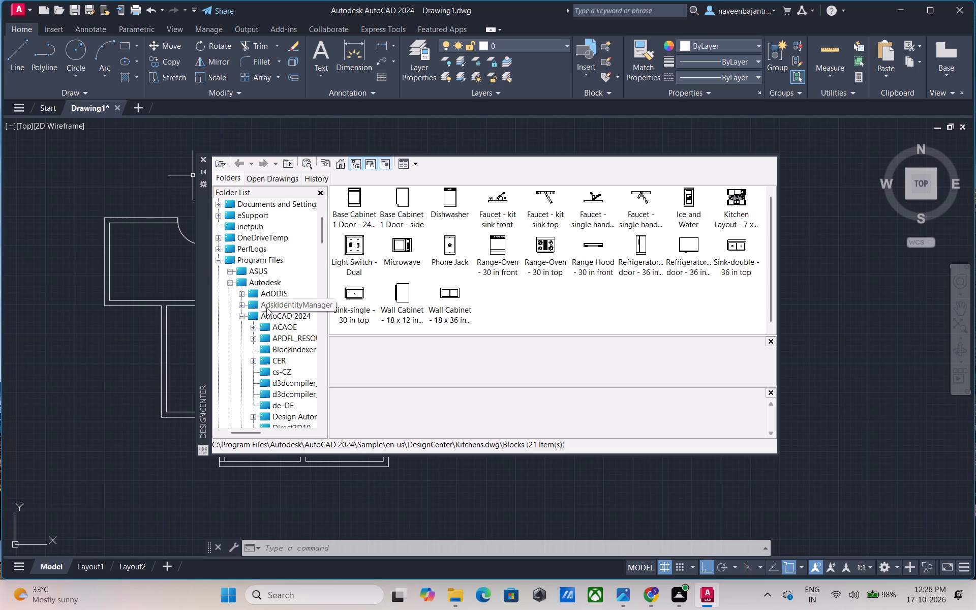
scroll(266, 308, "down", 1)
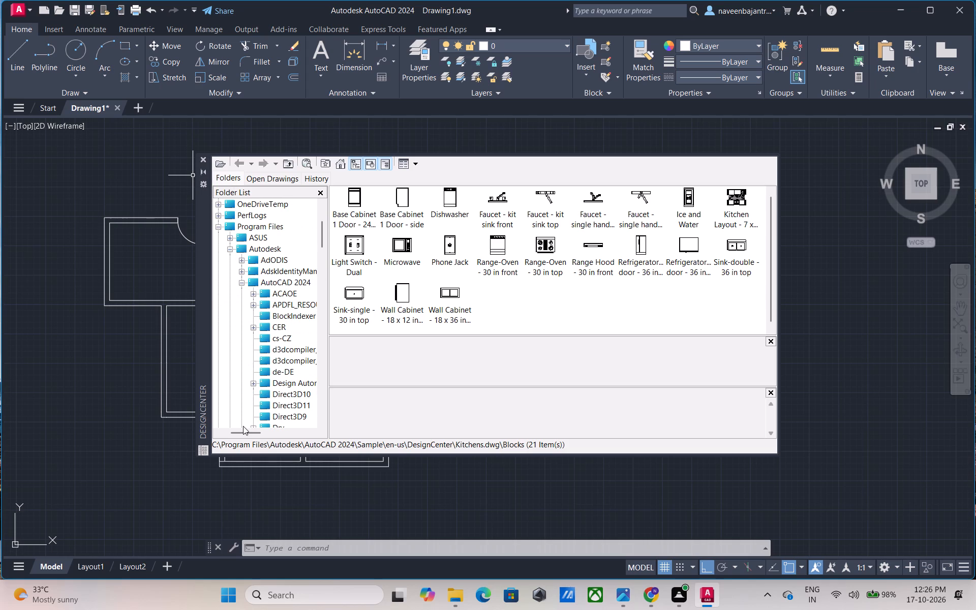
left_click(243, 430)
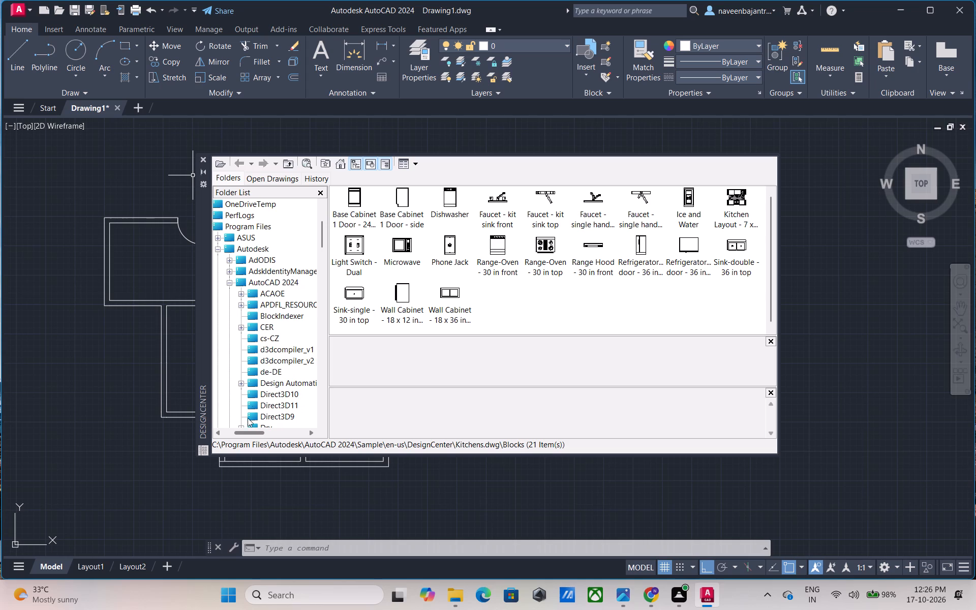
scroll(246, 325, "down", 1)
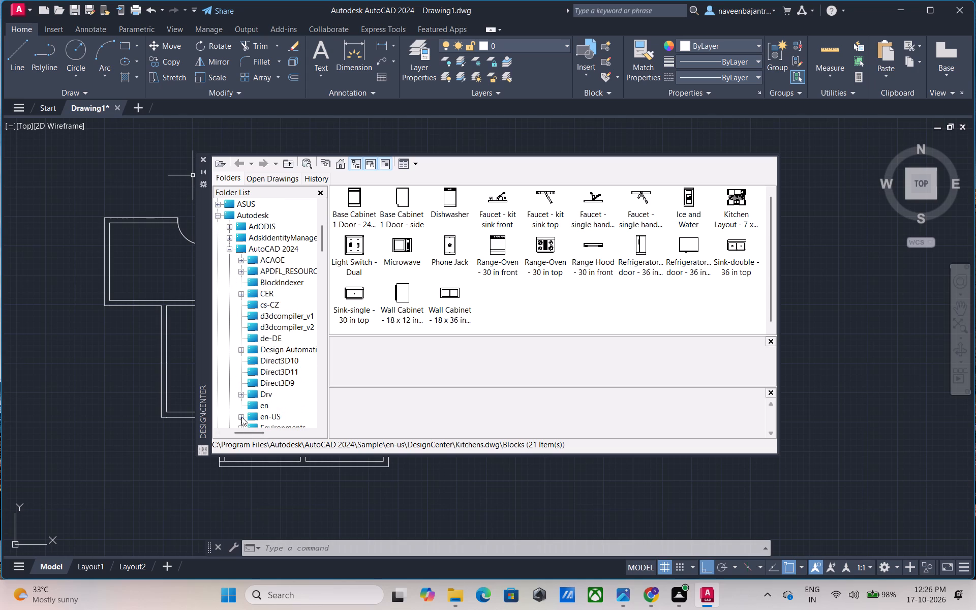
left_click(245, 429)
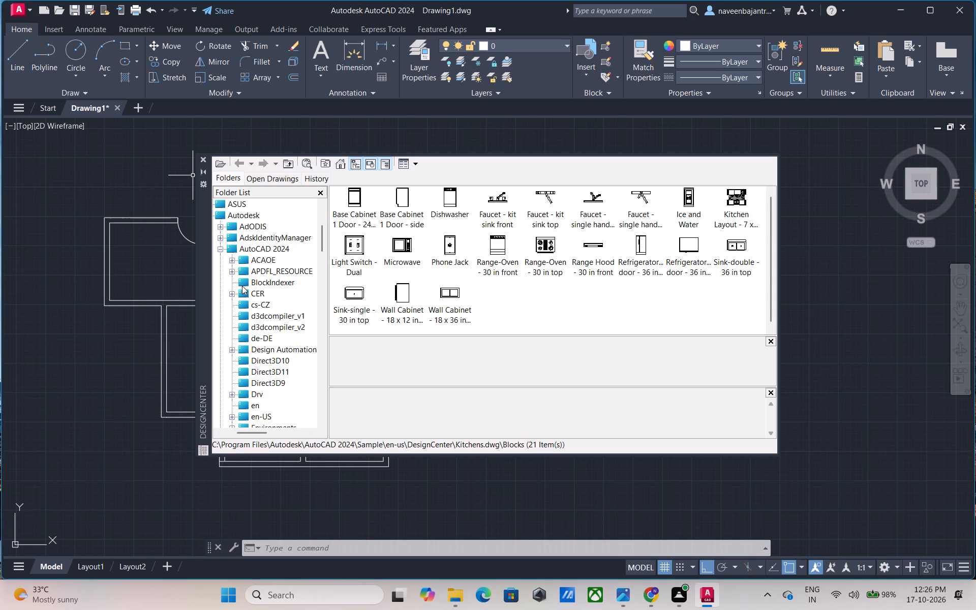
scroll(242, 286, "down", 3)
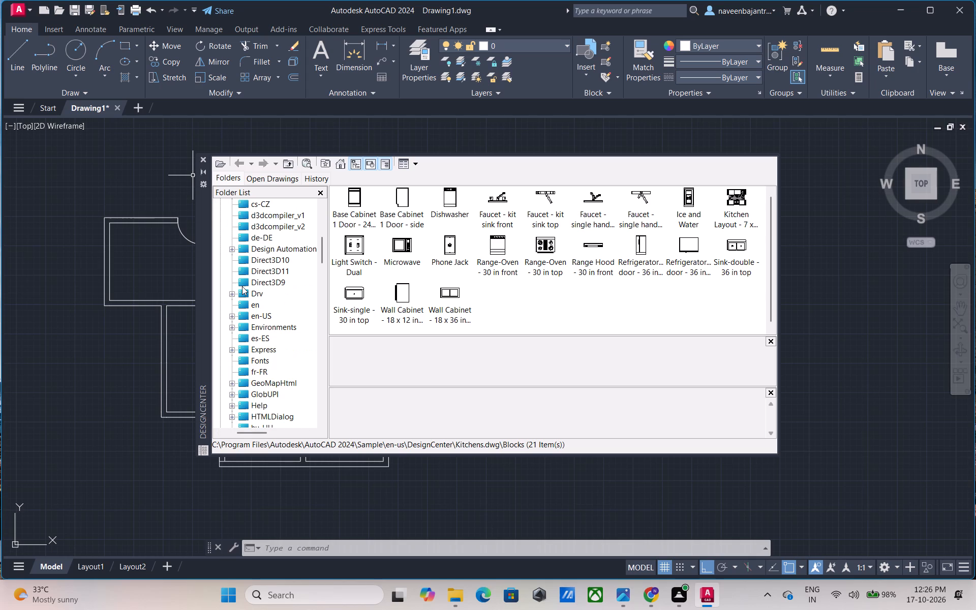
scroll(242, 286, "down", 1)
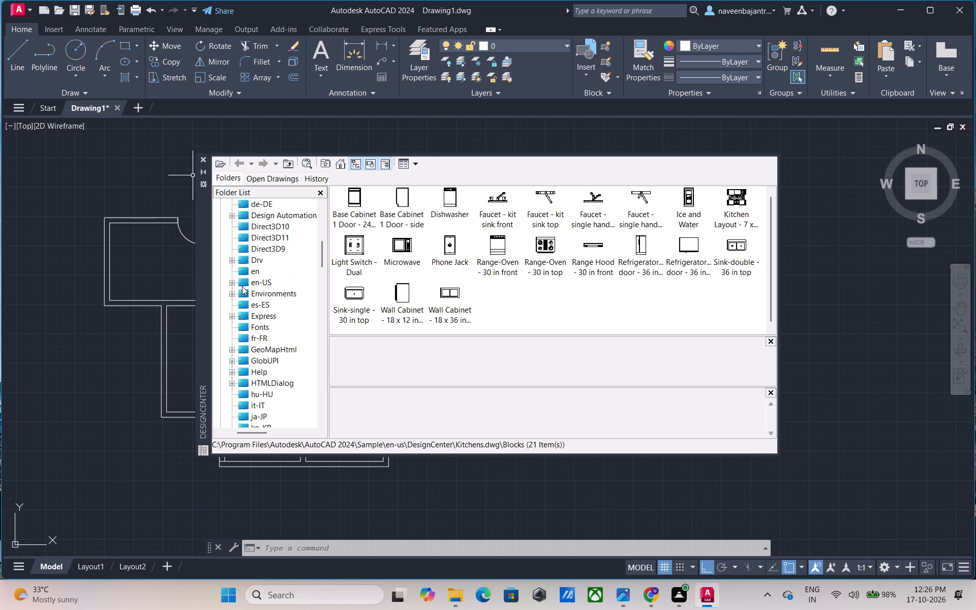
scroll(242, 286, "down", 2)
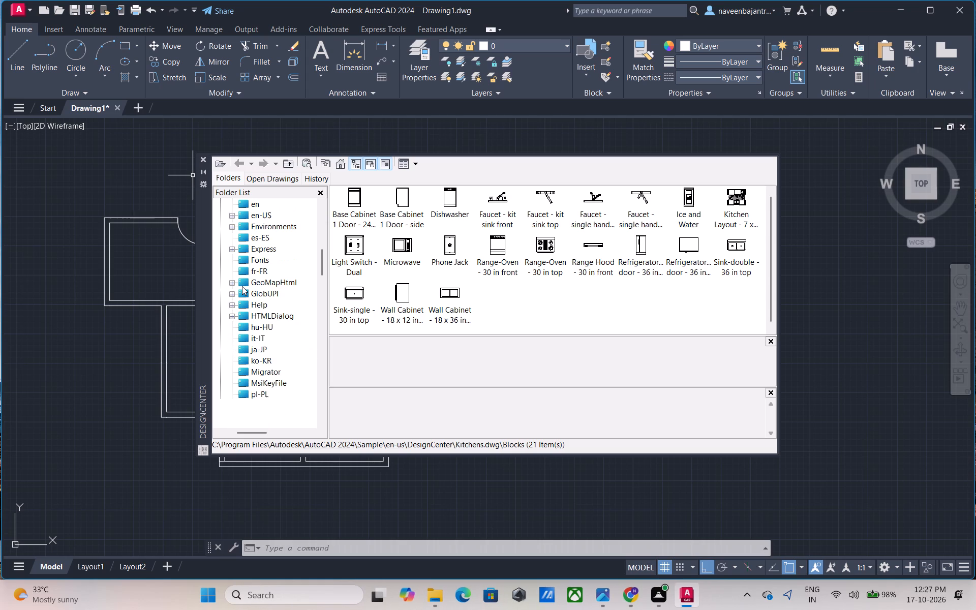
scroll(242, 286, "down", 1)
left_click(240, 432)
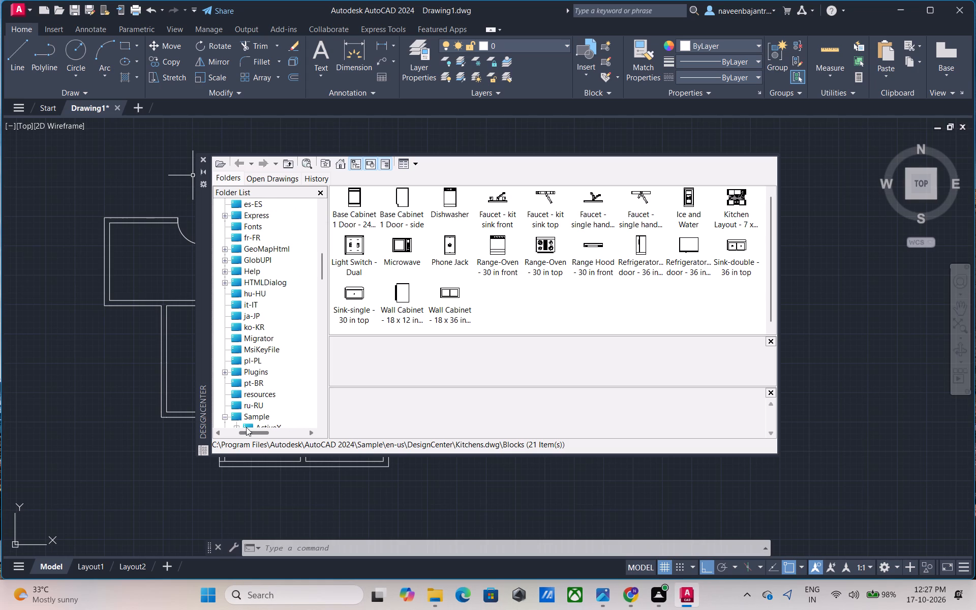
Examine the Sample folder's en-us DesignCenter drawings from Analog Integrated down to Kitchens.dwg for a block source.
scroll(257, 335, "down", 1)
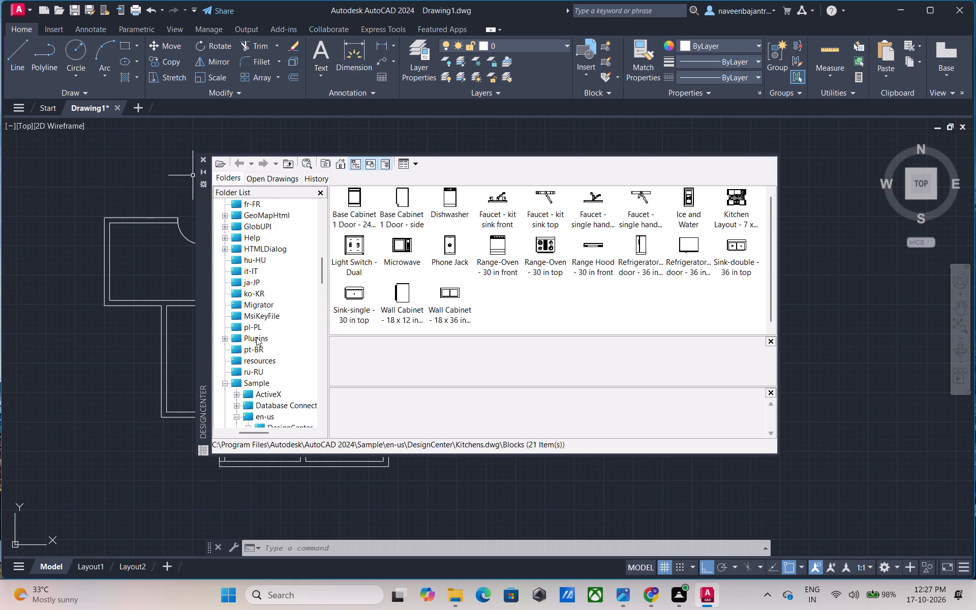
scroll(256, 337, "down", 1)
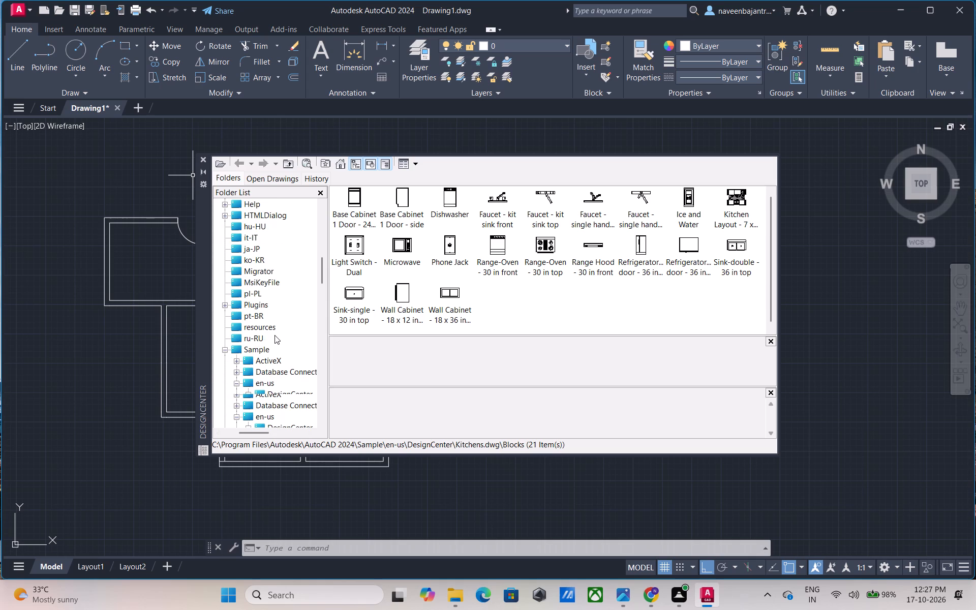
scroll(274, 335, "down", 1)
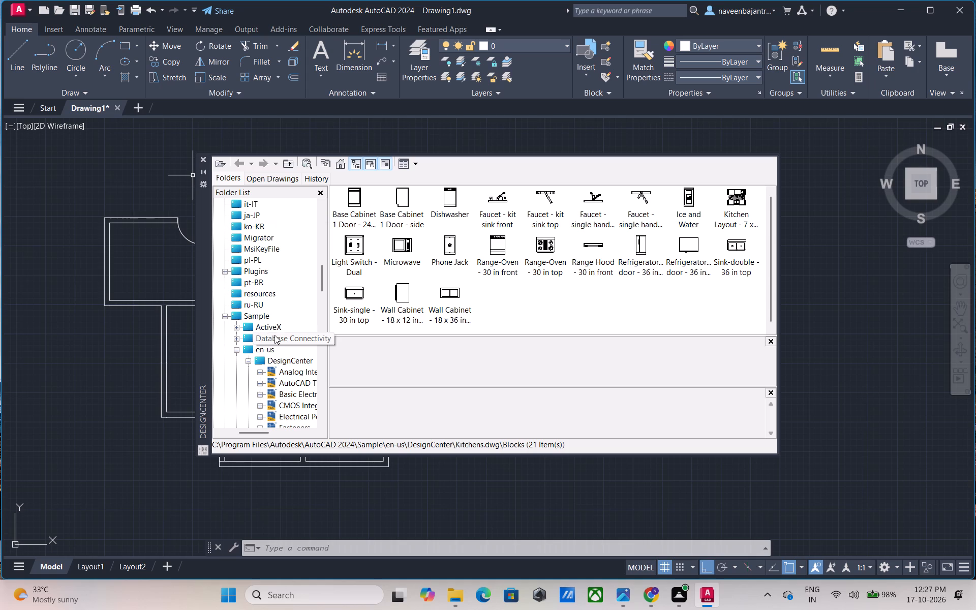
scroll(274, 335, "down", 1)
left_click_drag(249, 432, 256, 432)
scroll(261, 364, "down", 1)
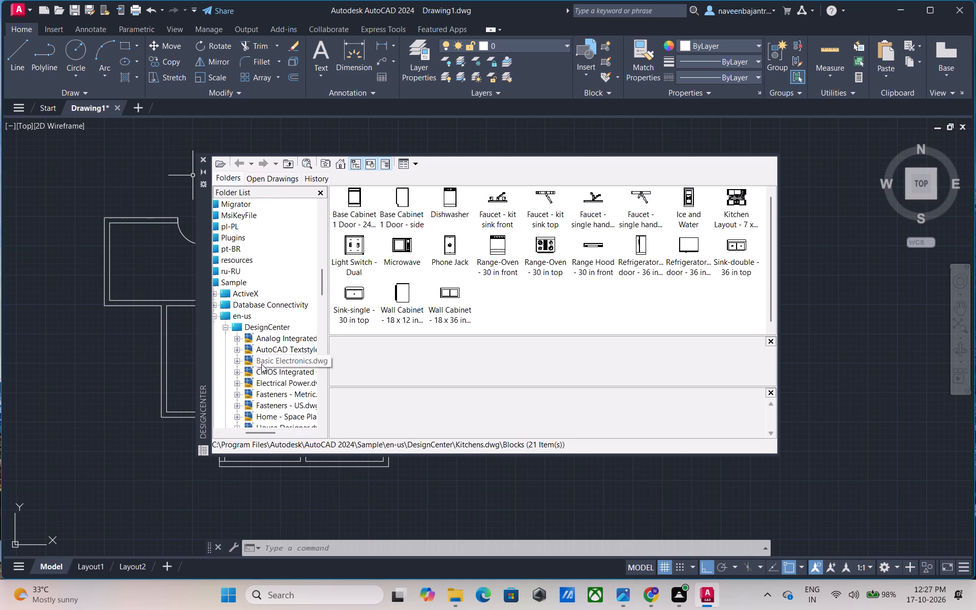
scroll(261, 364, "down", 1)
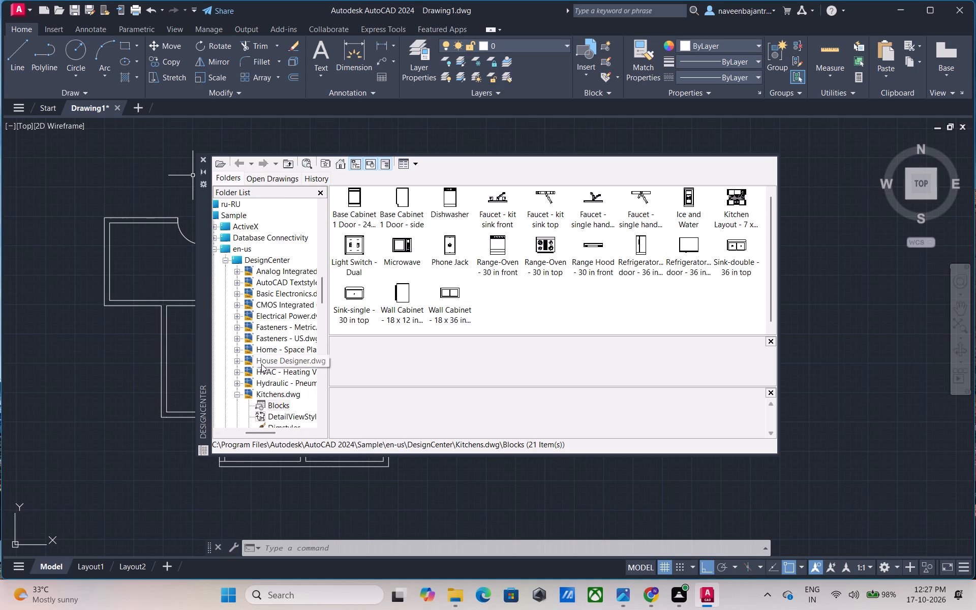
scroll(261, 364, "down", 2)
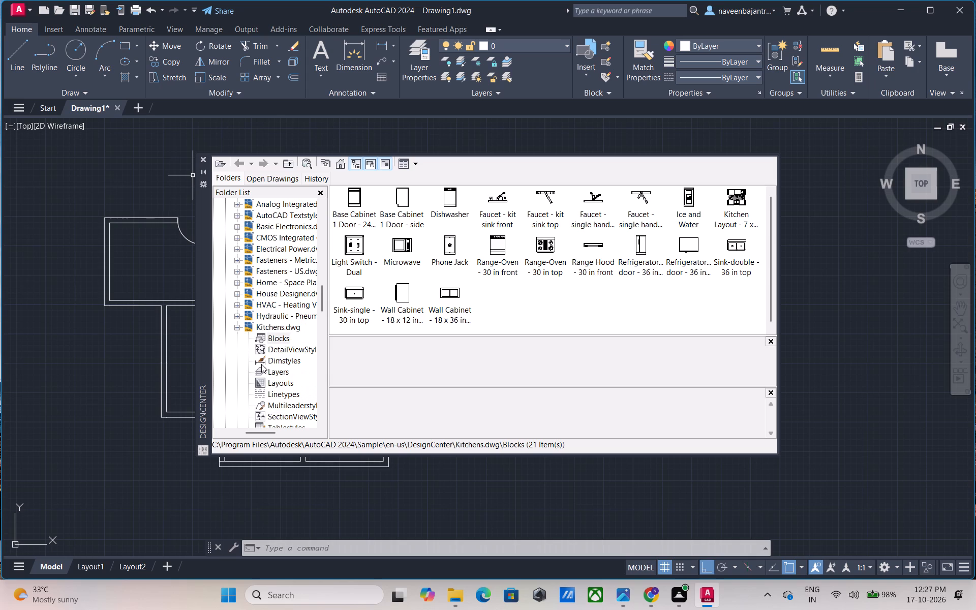
Examine the content categories of Kitchens.dwg, the drawings after it, and the remaining Sample and AutoCAD 2024 folders.
scroll(267, 346, "down", 1)
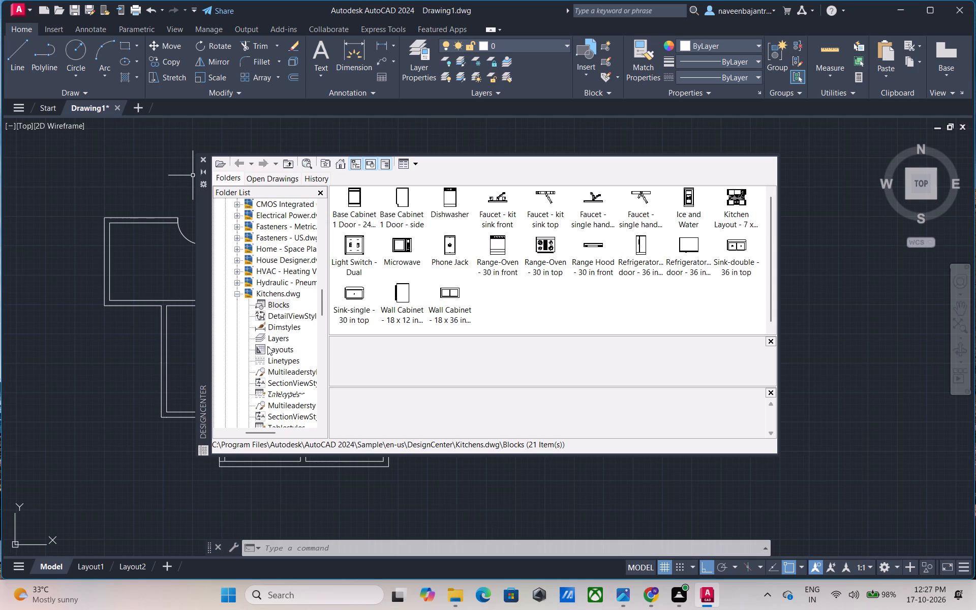
scroll(267, 346, "down", 1)
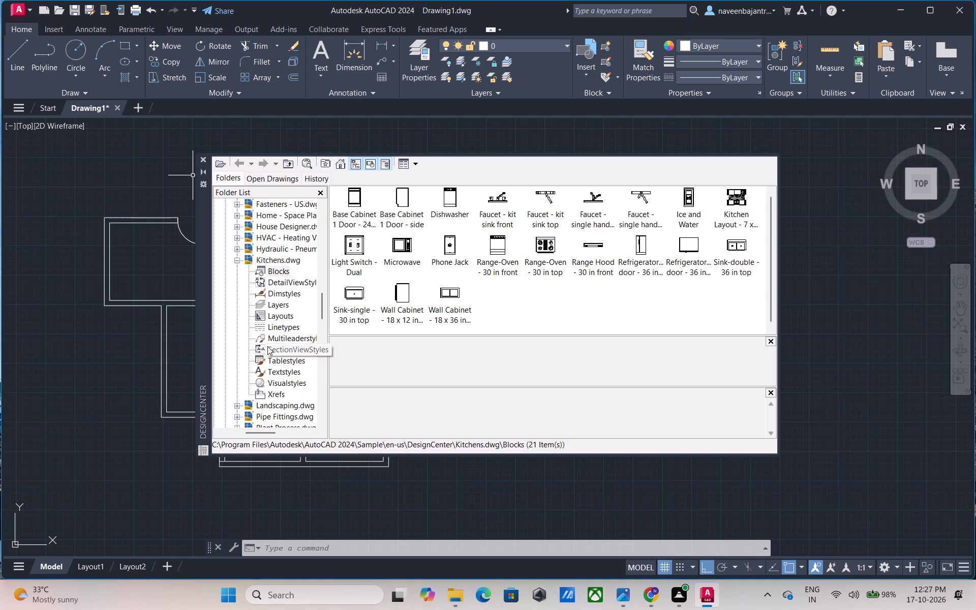
scroll(267, 346, "down", 1)
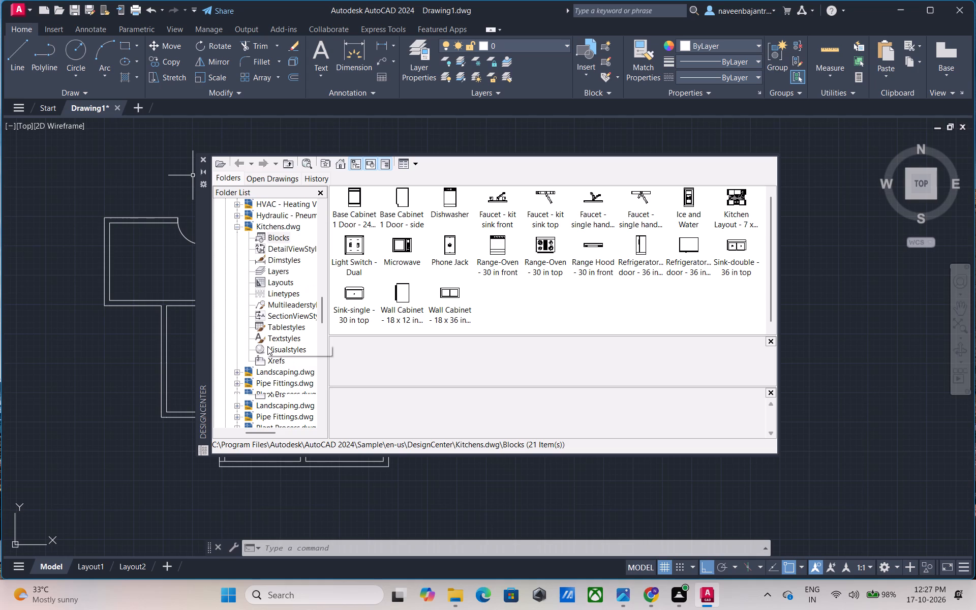
scroll(267, 346, "down", 1)
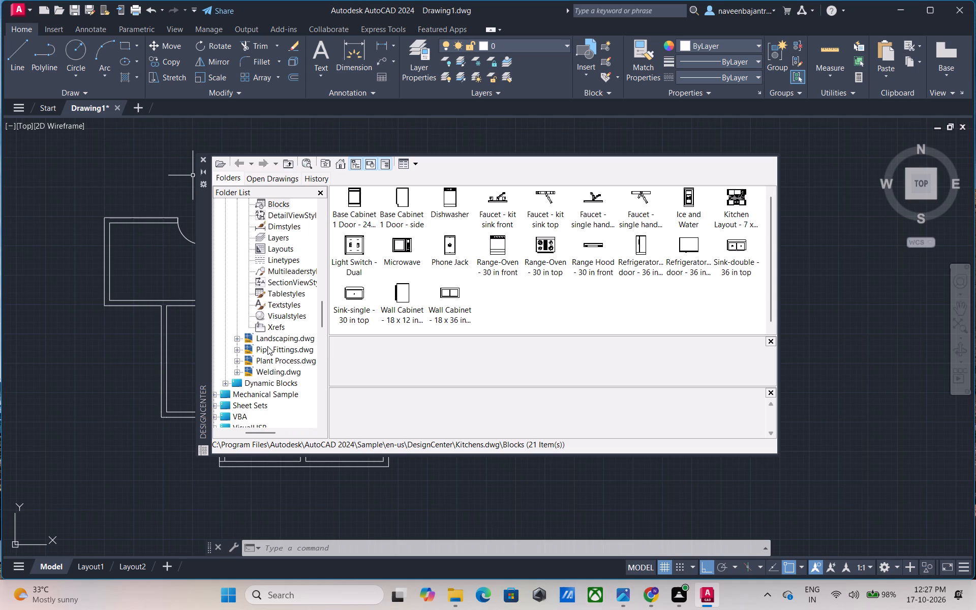
scroll(267, 346, "down", 2)
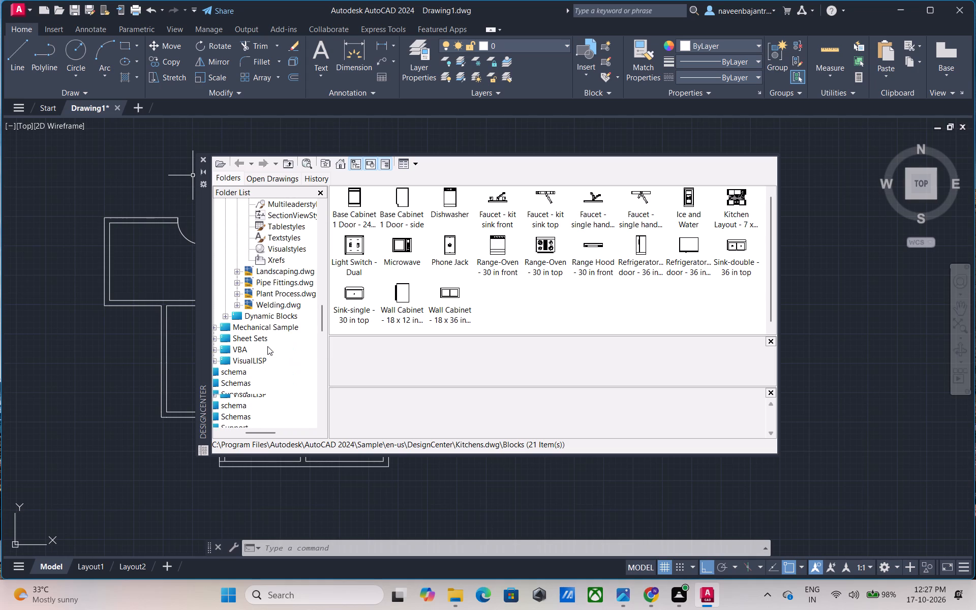
left_click_drag(263, 432, 258, 433)
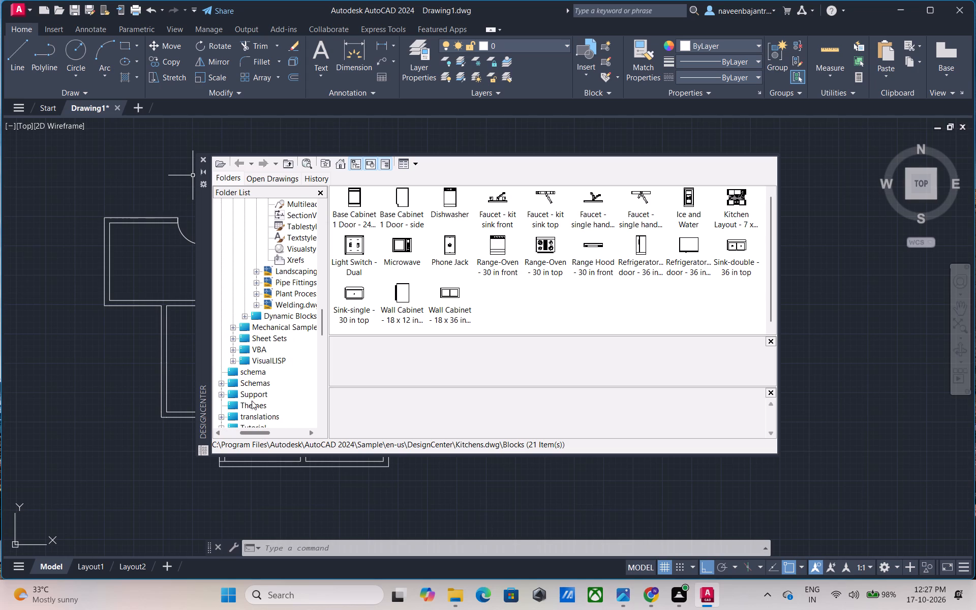
scroll(248, 345, "down", 1)
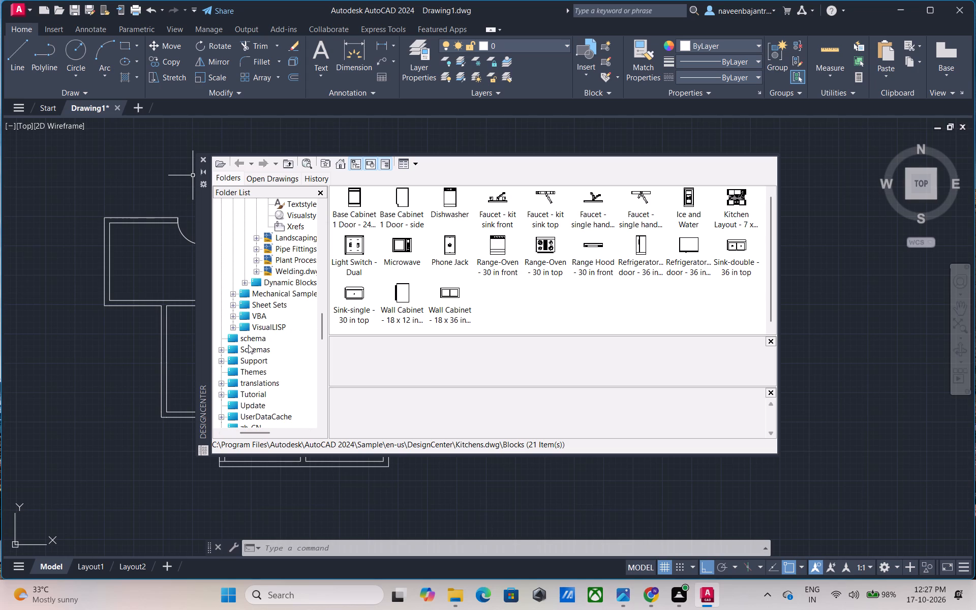
scroll(248, 345, "down", 1)
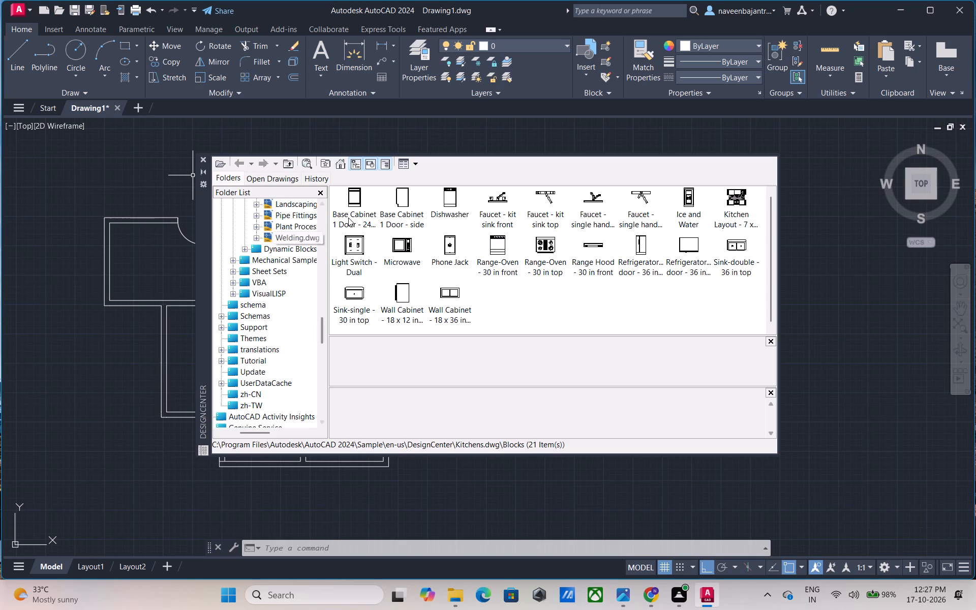
Preview the Kitchens.dwg blocks one by one, from the one-door base cabinets through the faucets and light switch to the phone jack and range-oven.
left_click(352, 200)
left_click(398, 199)
left_click(448, 199)
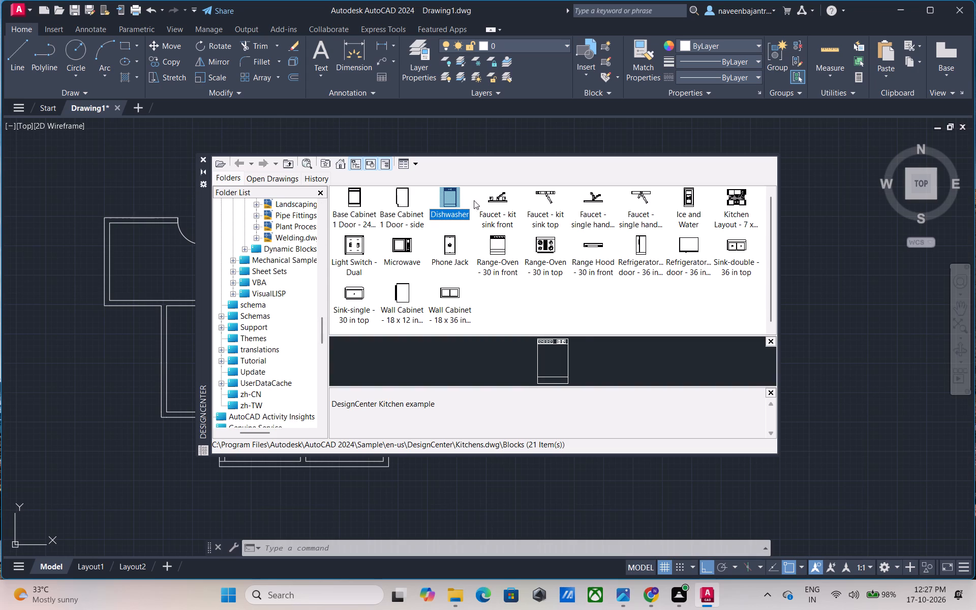
left_click(495, 200)
left_click(545, 197)
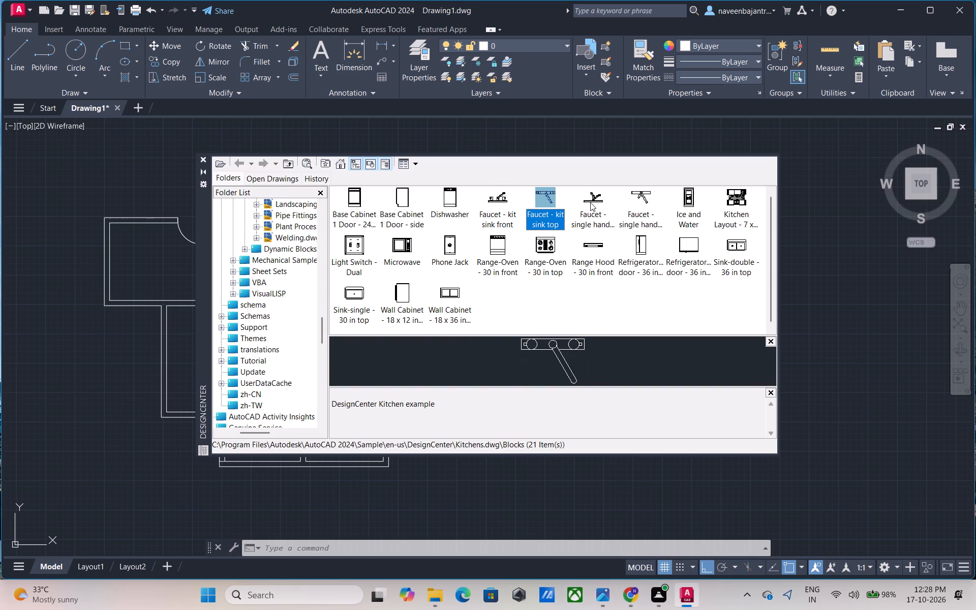
left_click(597, 199)
left_click(635, 193)
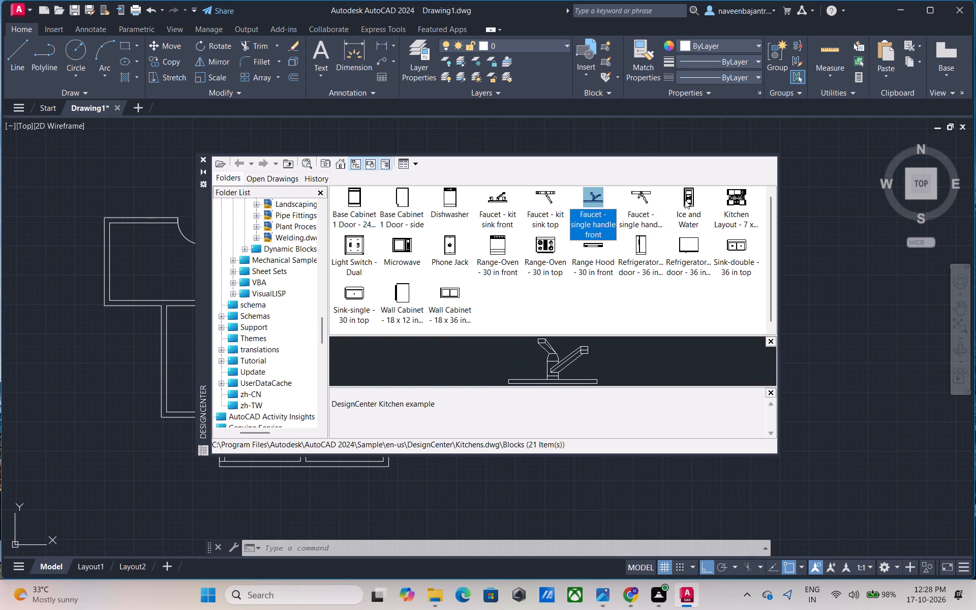
left_click(685, 200)
left_click(729, 198)
left_click(355, 241)
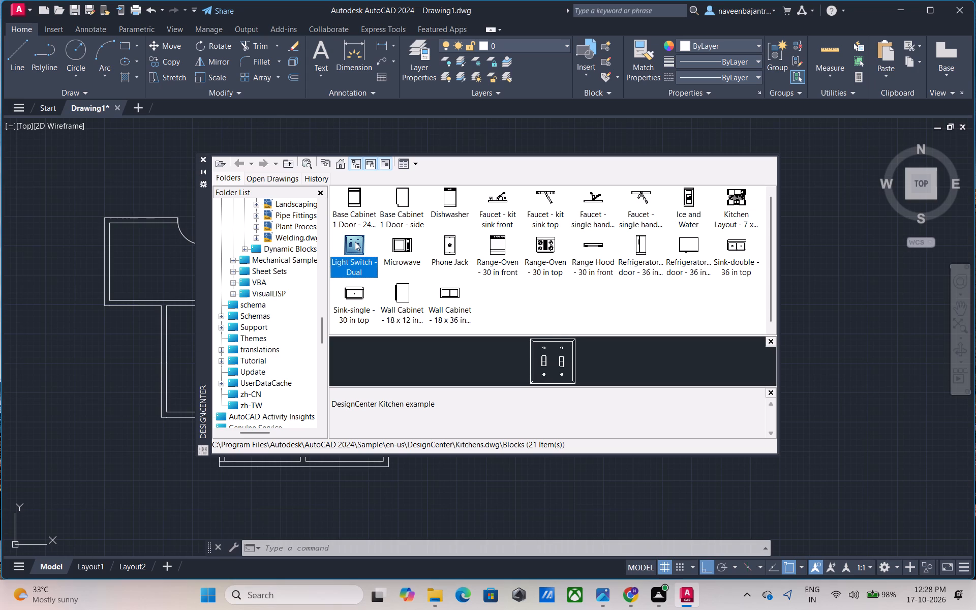
left_click(396, 245)
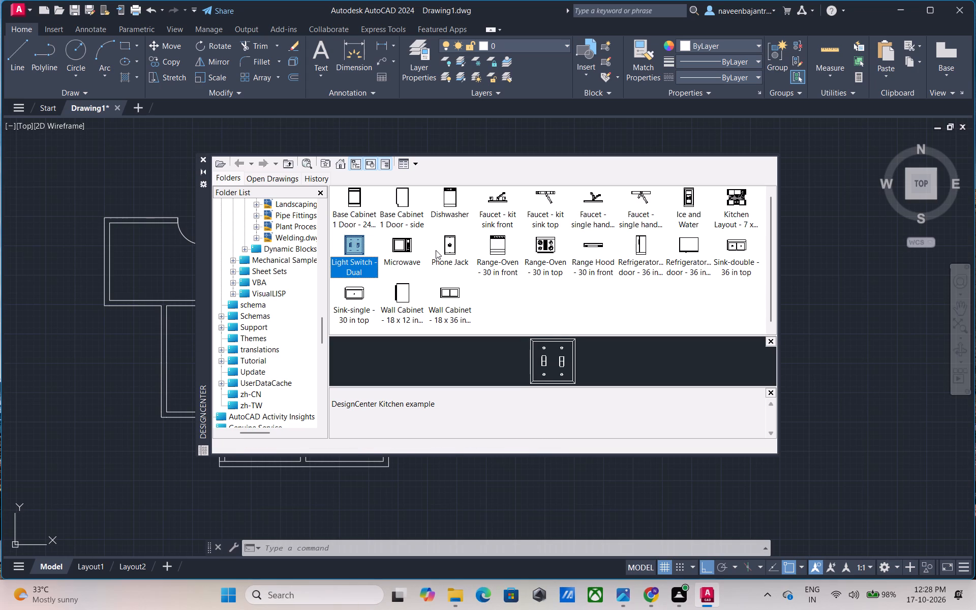
left_click(452, 249)
left_click(492, 243)
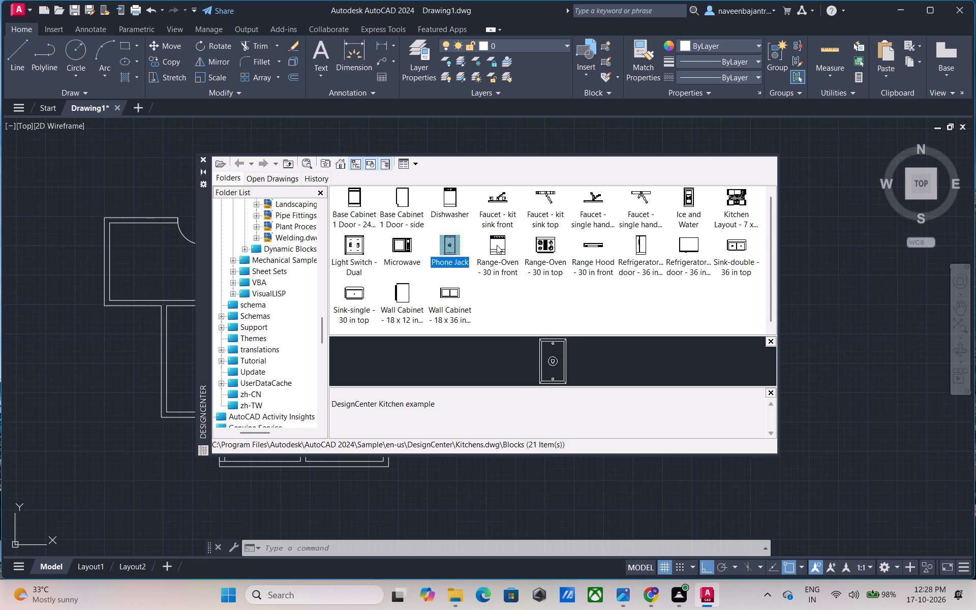
Preview a selection of Kitchens.dwg blocks, including the base cabinet side, dishwasher, top-view range-oven, refrigerators, sinks and wall cabinets.
key("Left")
key("Up")
key("Left")
key("Left")
key("Left")
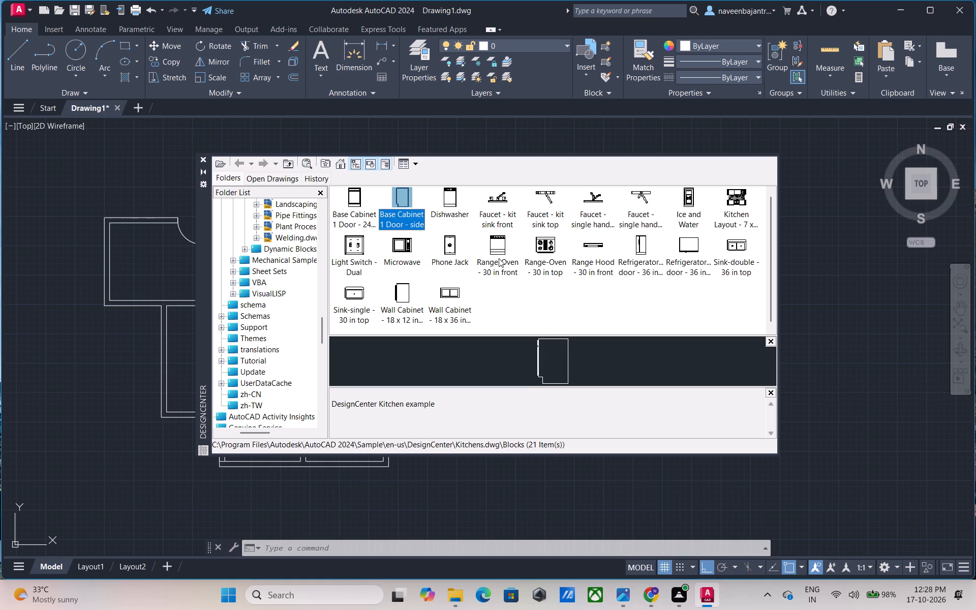
left_click(402, 193)
left_click(444, 205)
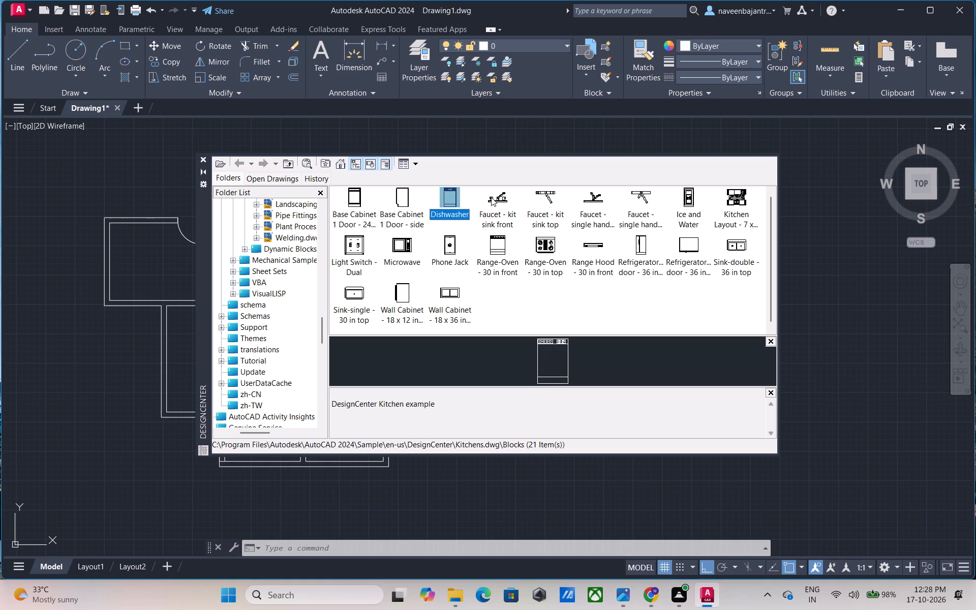
left_click(491, 197)
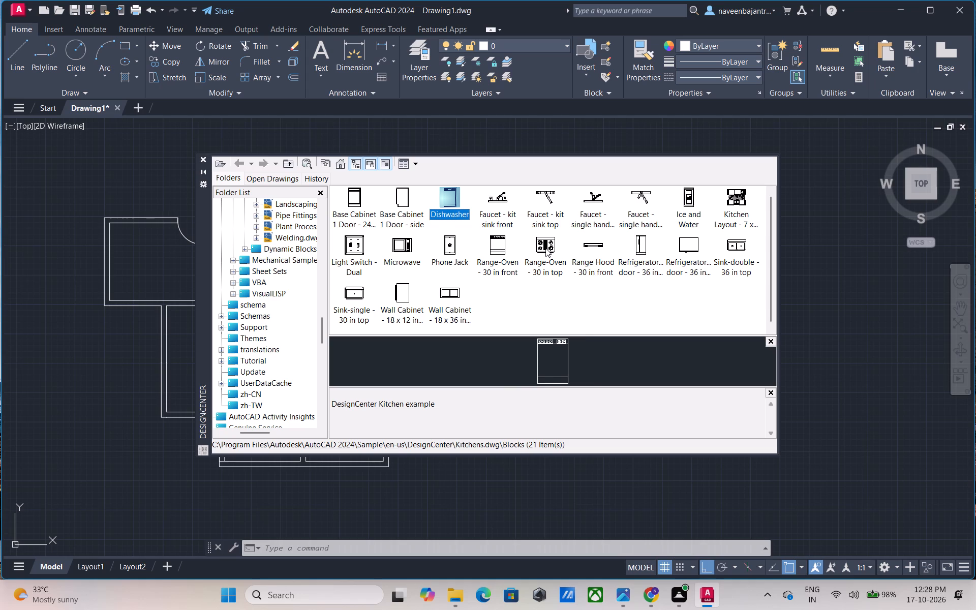
left_click(545, 248)
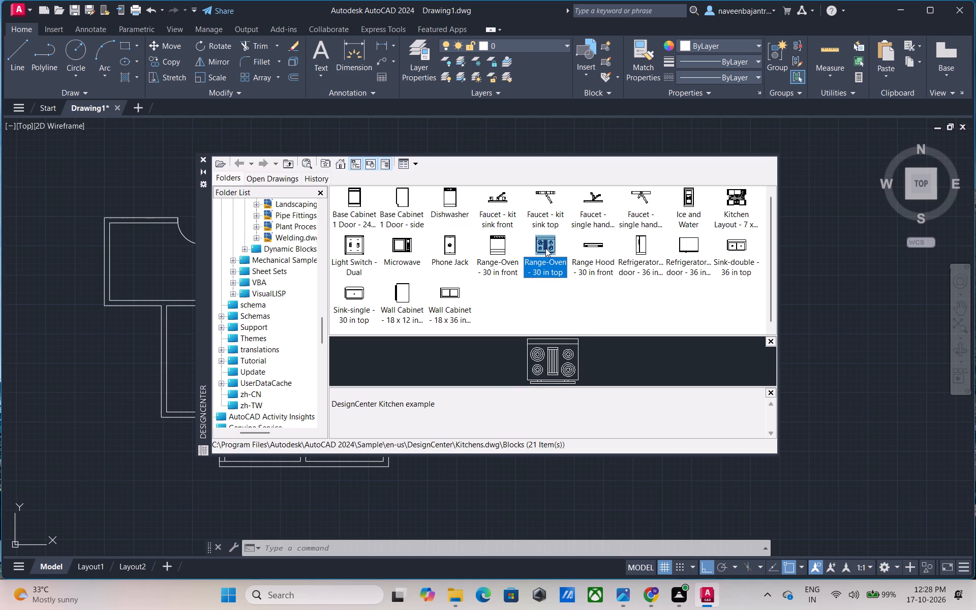
left_click(598, 243)
left_click(637, 243)
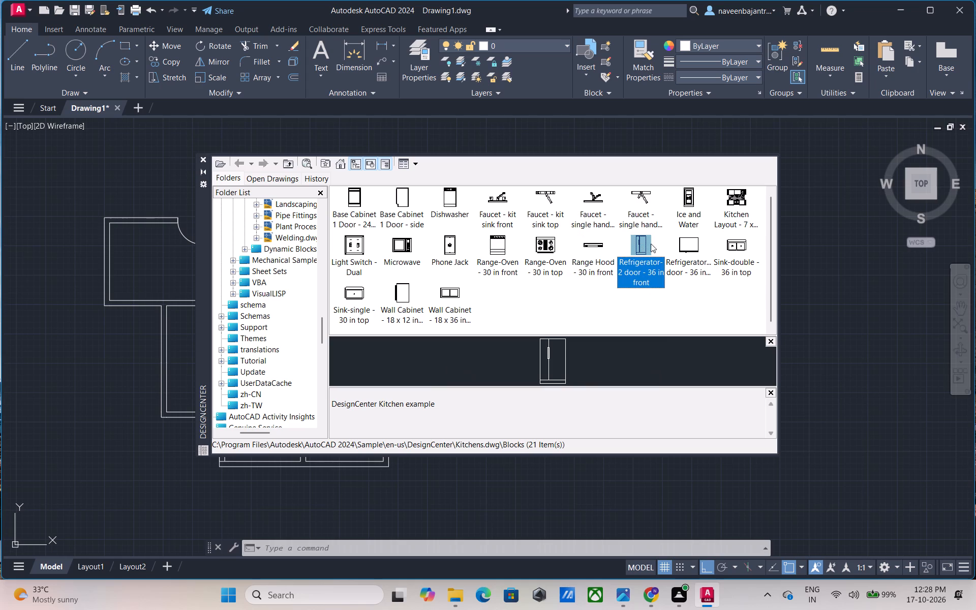
left_click(681, 244)
left_click(729, 247)
left_click(443, 289)
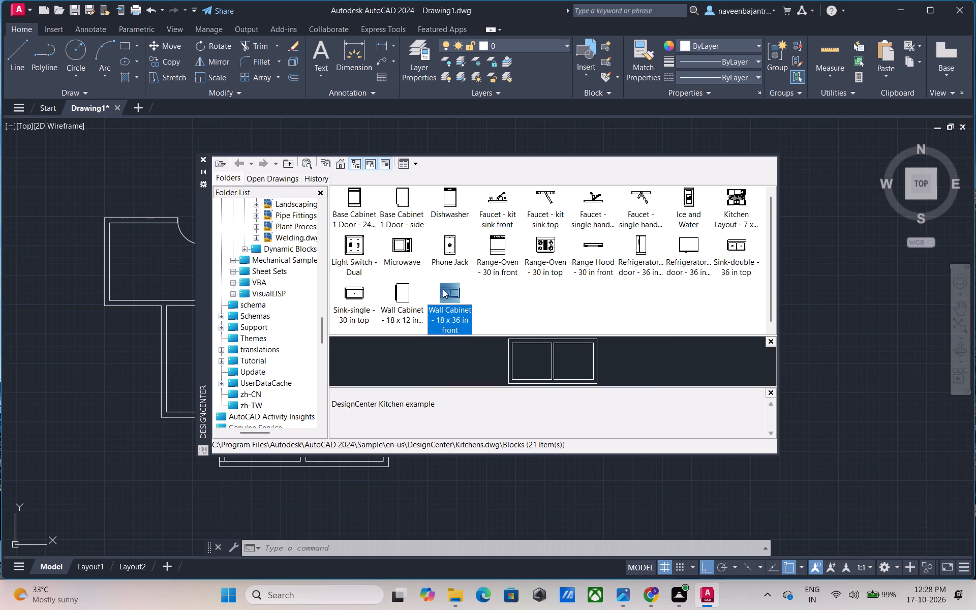
left_click(400, 292)
left_click(354, 292)
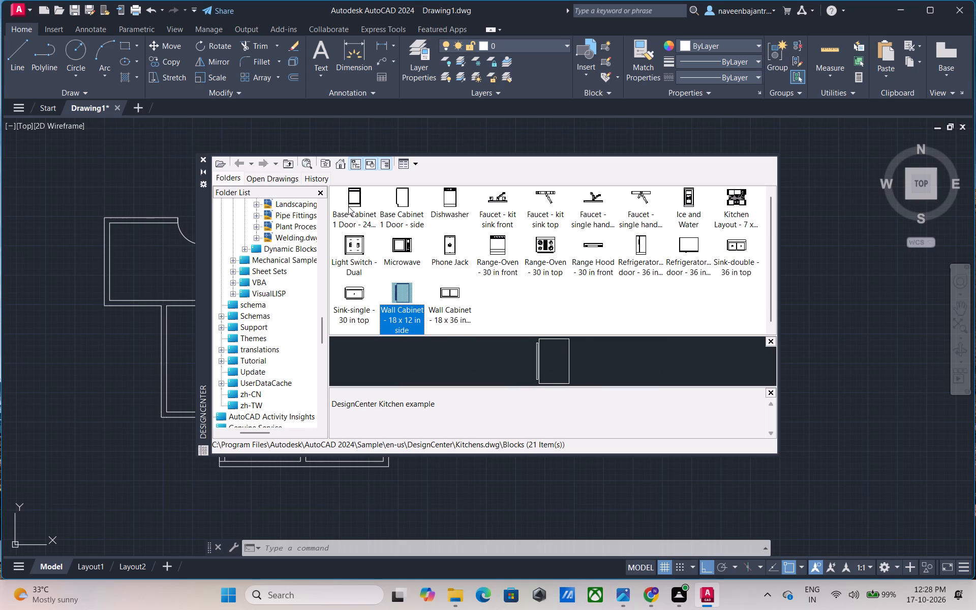
Examine the Kitchens.dwg block previews in order from the 24 in front base cabinet through the faucets to the 7 x 8 ft kitchen layout.
left_click(348, 202)
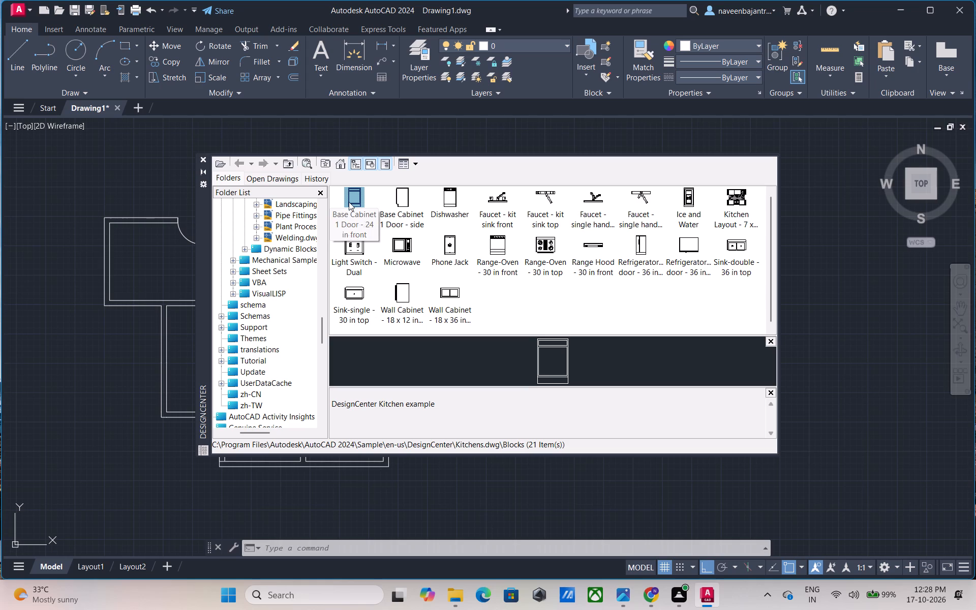
key("Right")
key("Right")
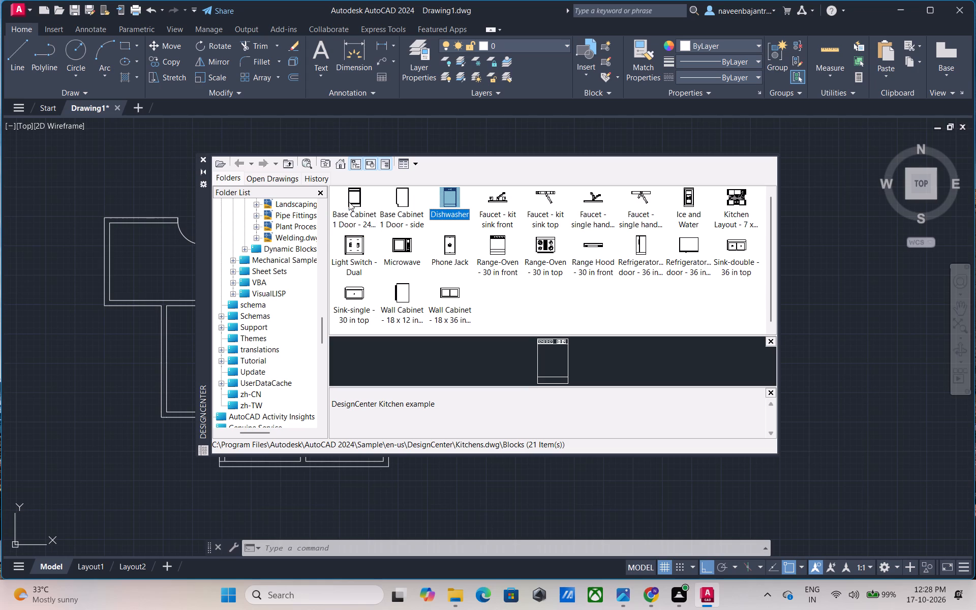
key("Right")
key("Right")
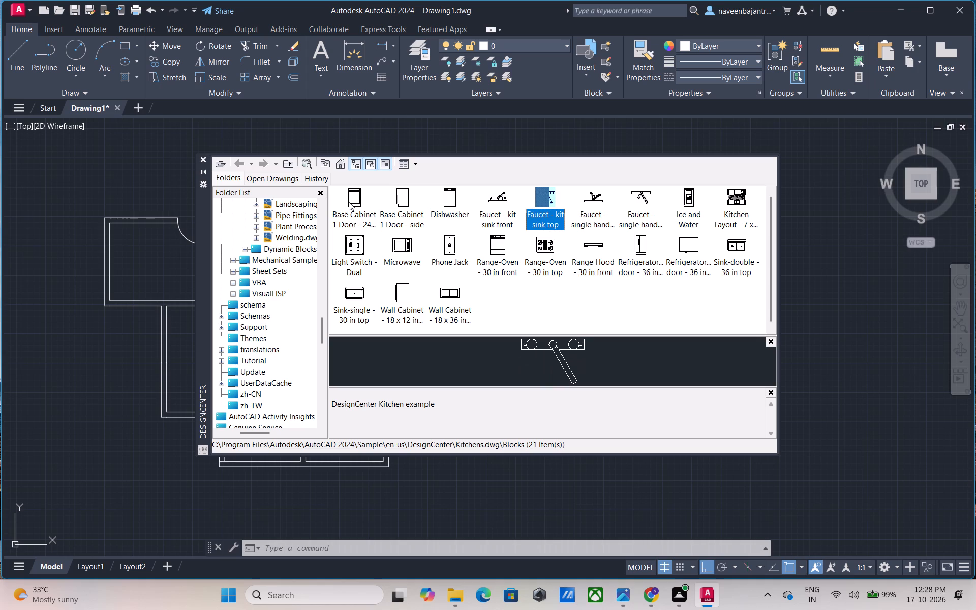
key("Right")
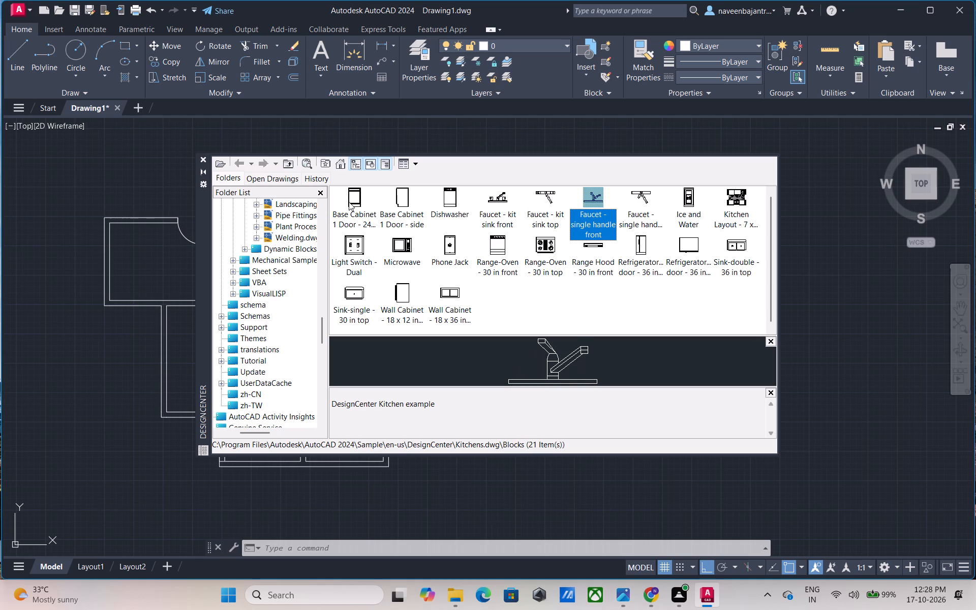
key("Right")
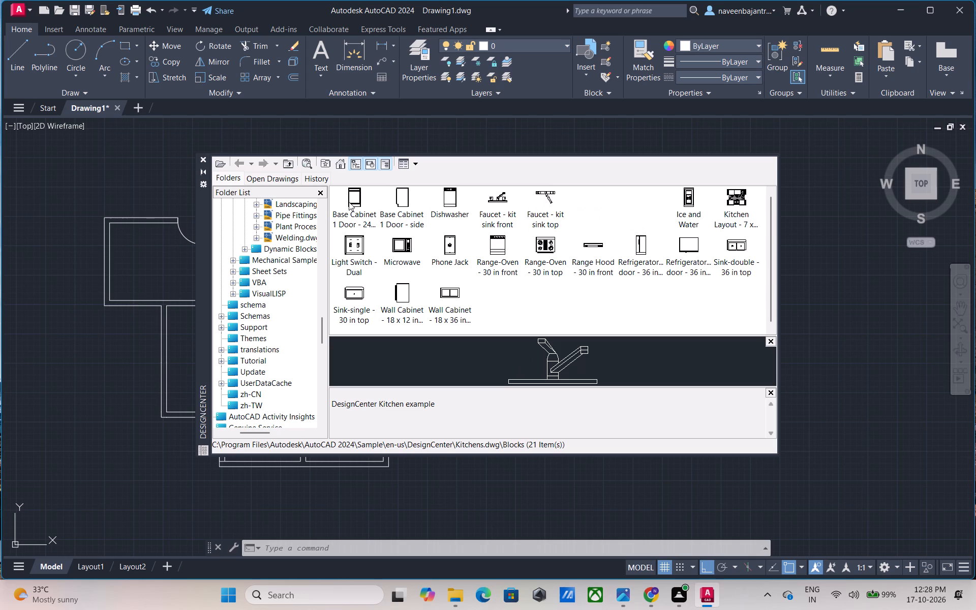
key("Right")
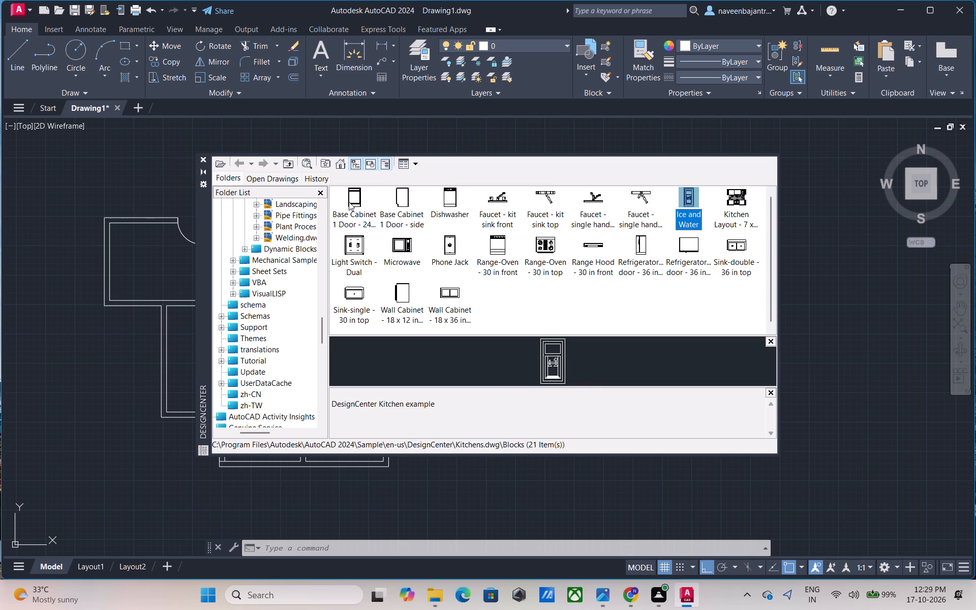
key("Right")
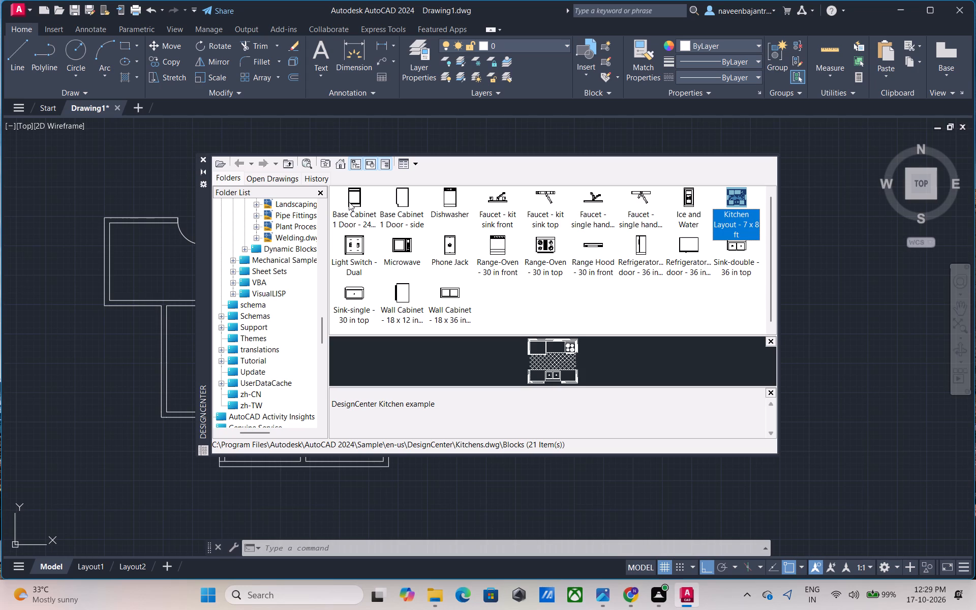
Review the Kitchens.dwg block previews in reverse, from Ice and Water through the faucets and dishwasher to the one-door base cabinets.
key("Left")
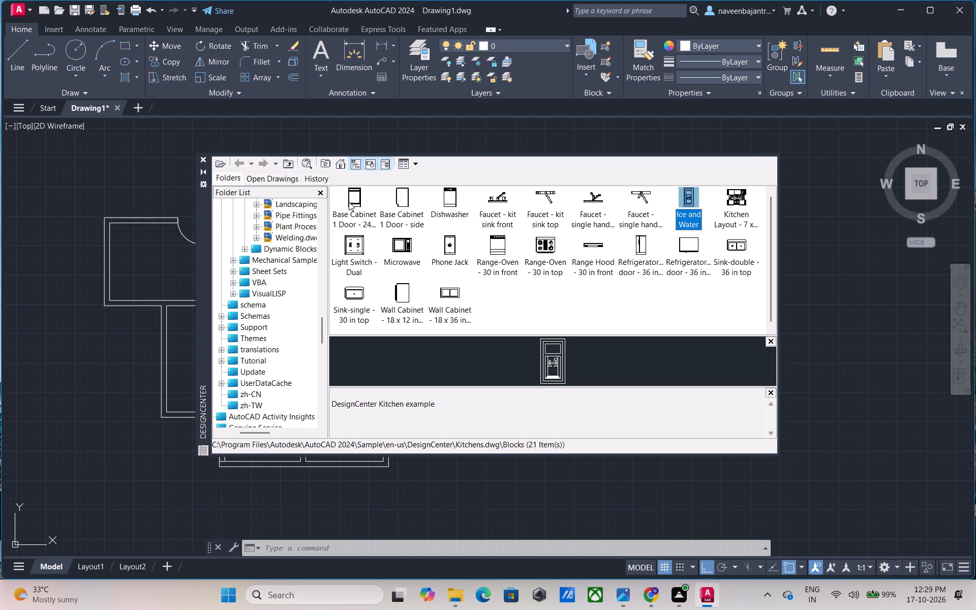
key("Left")
key("Left")
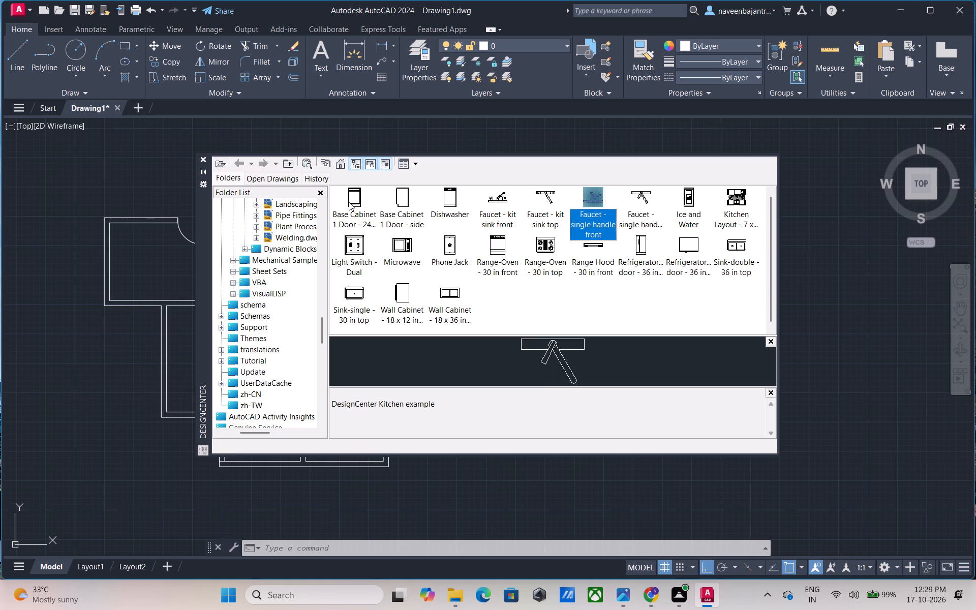
key("Left")
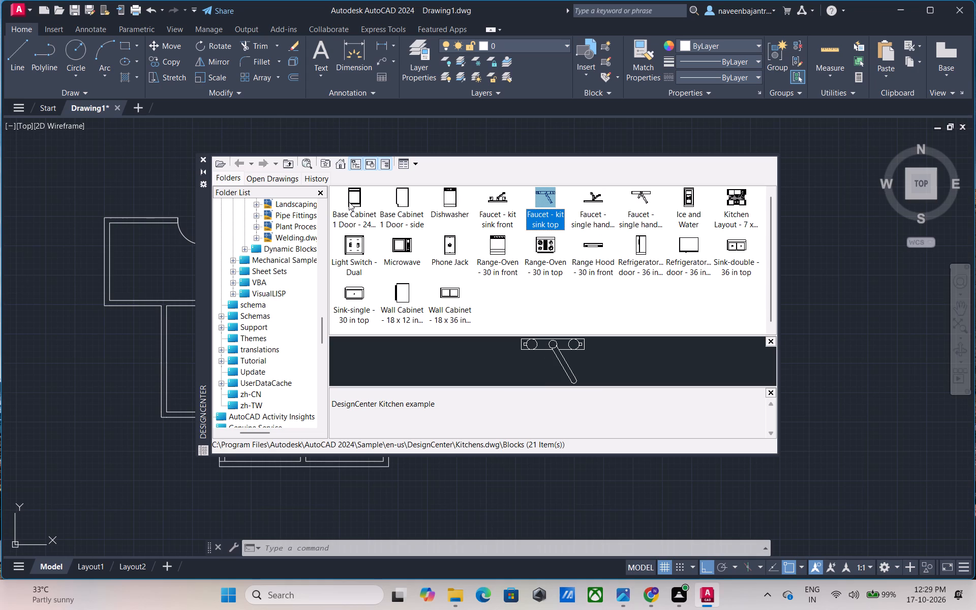
key("Left")
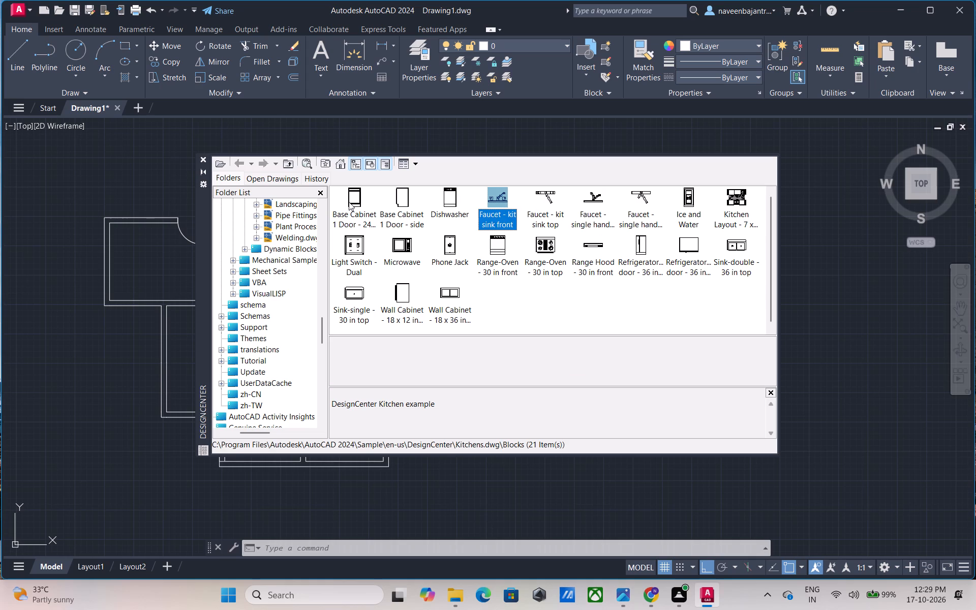
key("Left")
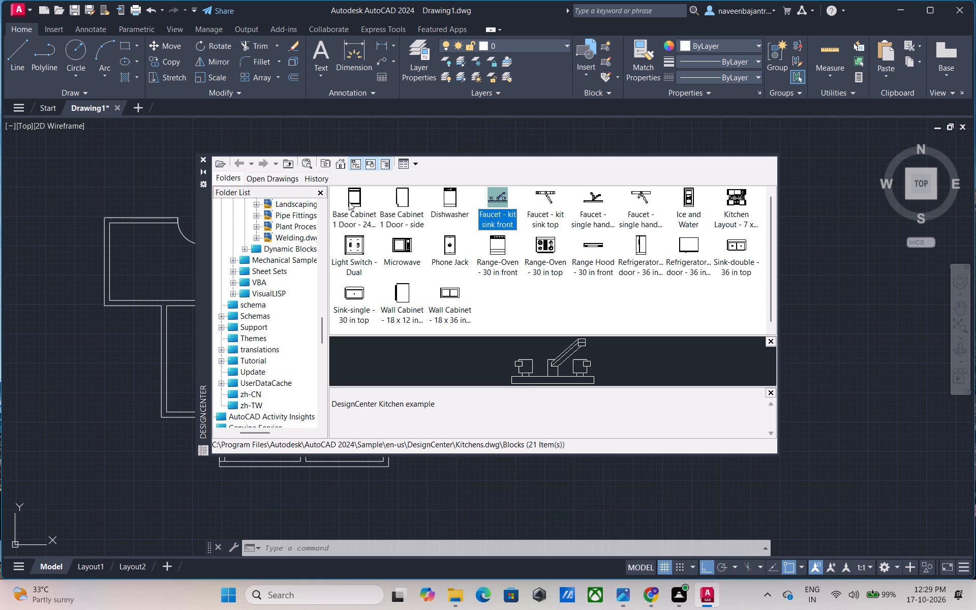
key("Left")
key("Left")
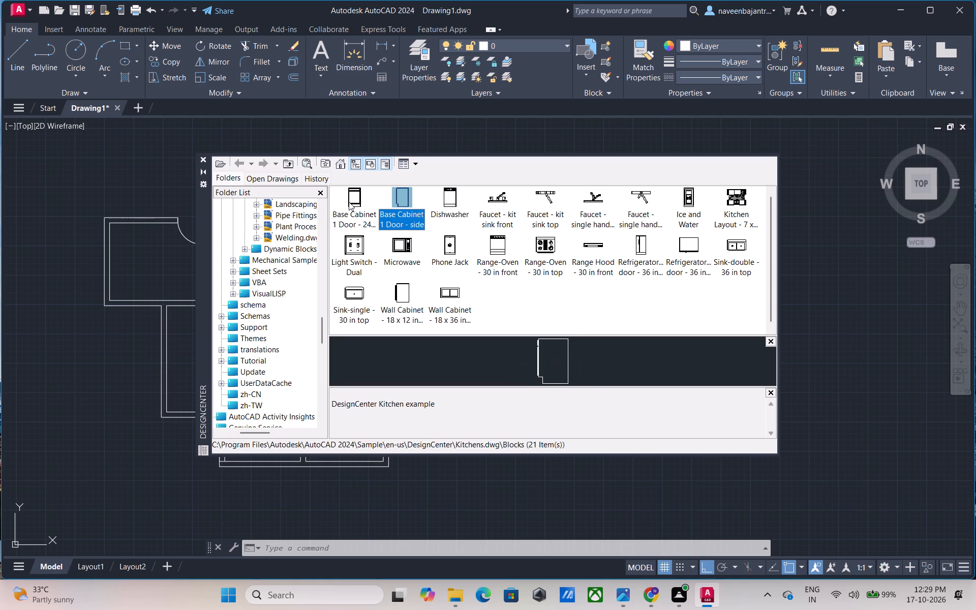
key("Right")
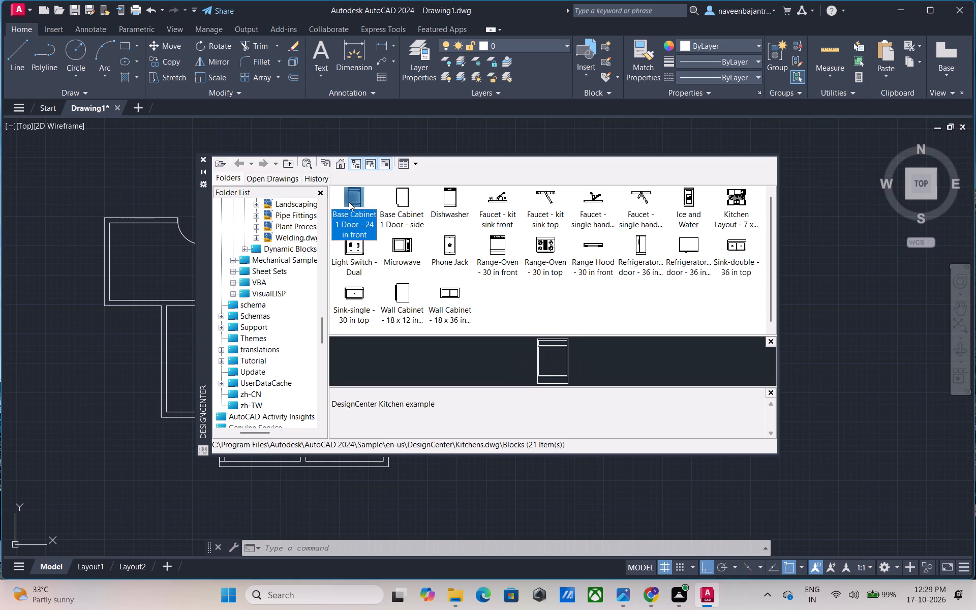
key("Right")
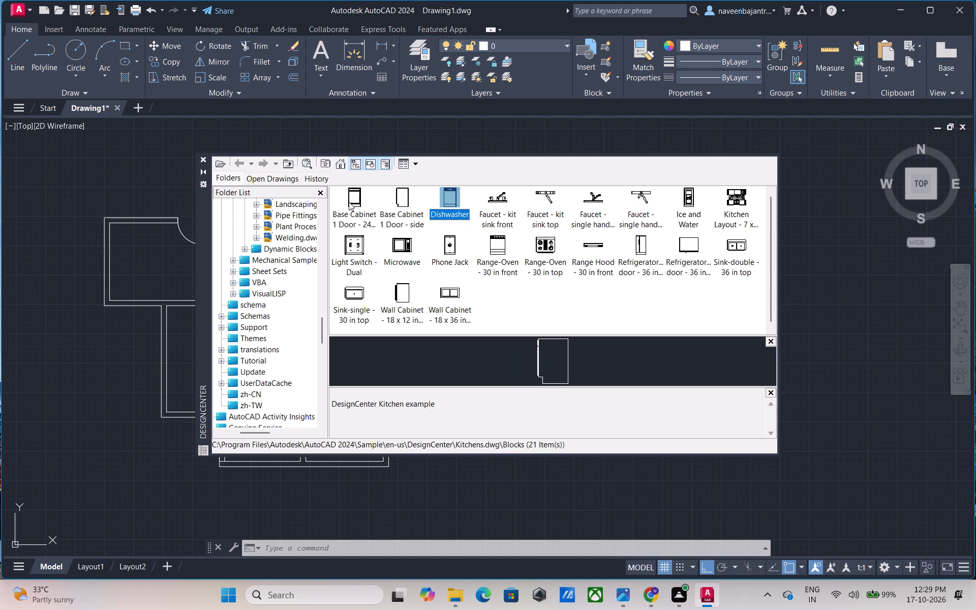
key("Left")
key("Left")
Examine the Kitchens.dwg block previews from the dual light switch through the phone jack and range-ovens to the 30 in front range hood.
key("Down")
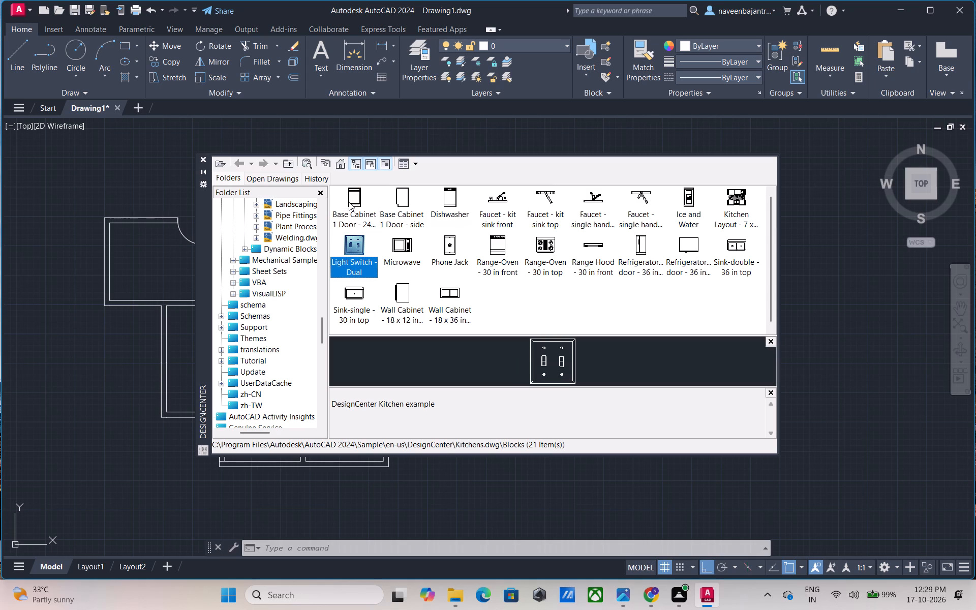
key("Right")
key("Right")
key("Right")
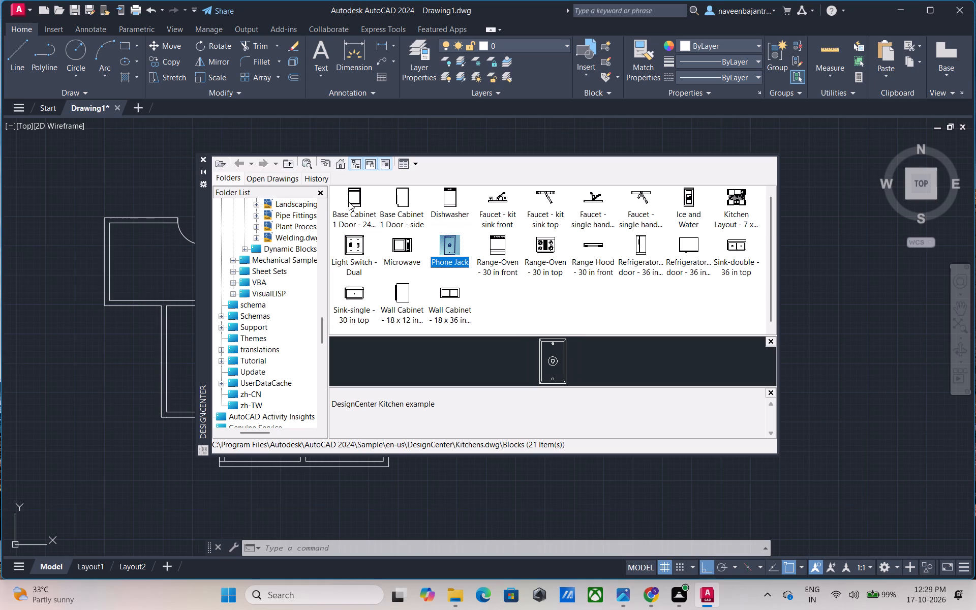
key("Left")
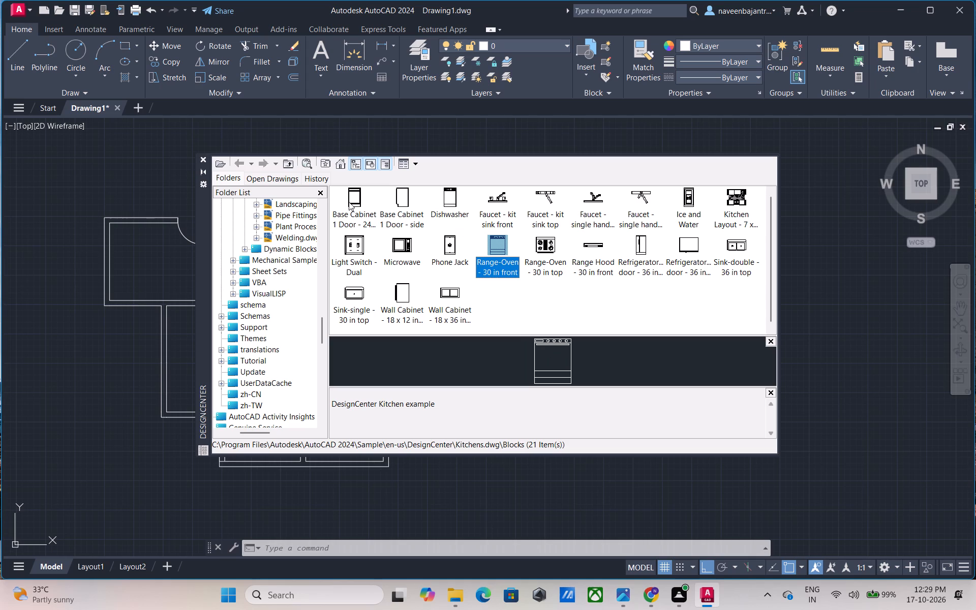
key("Right")
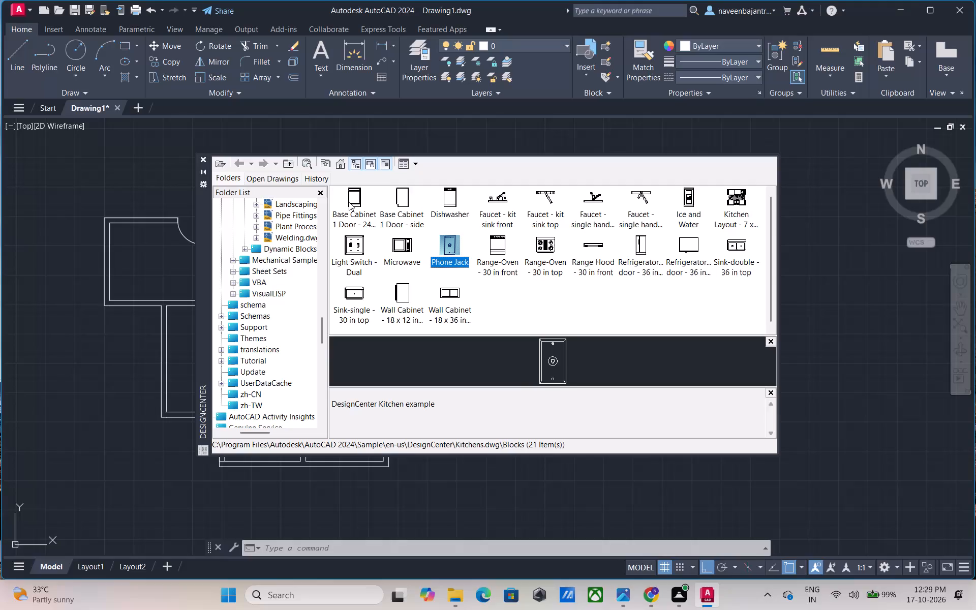
key("Right")
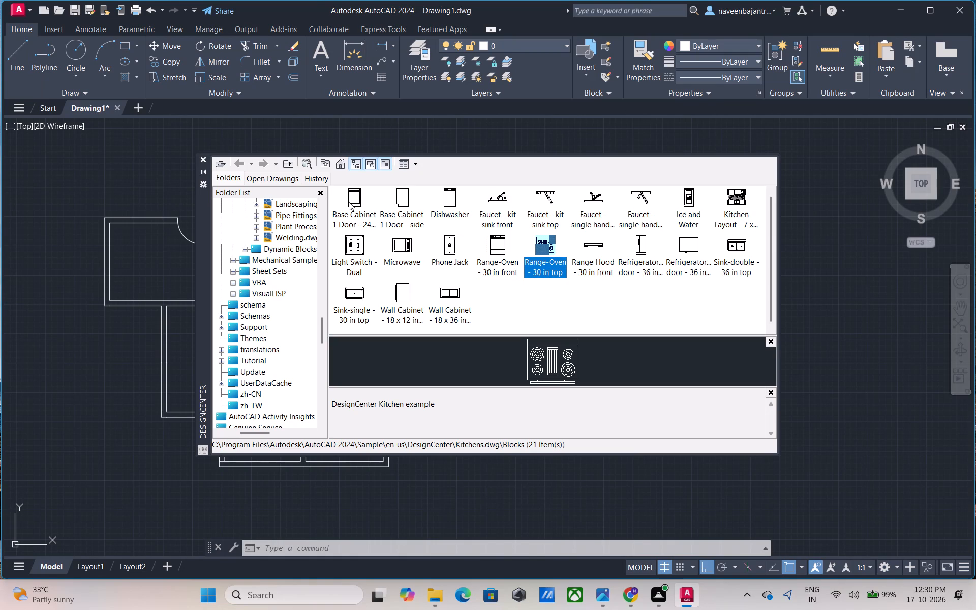
key("Right")
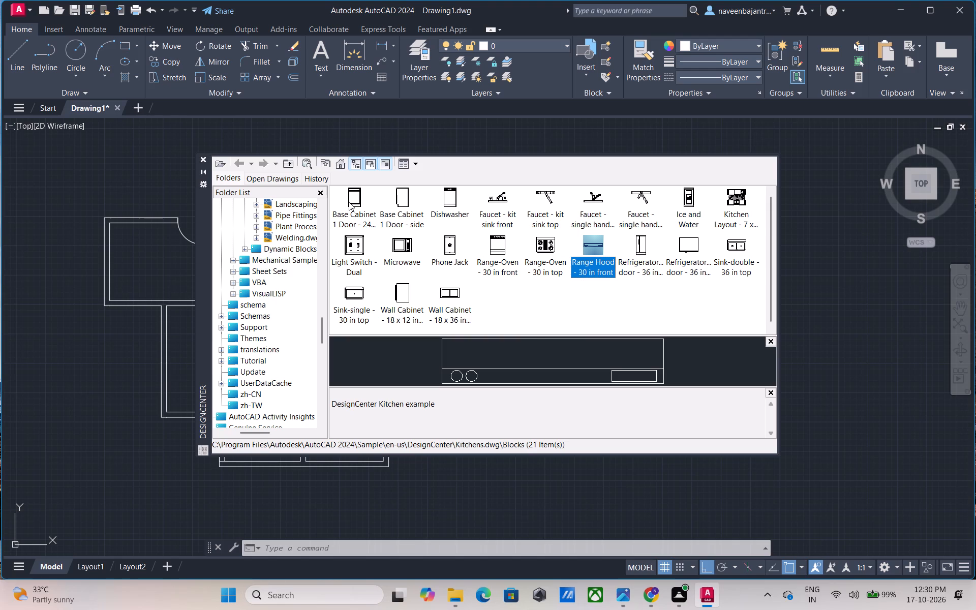
Review the Kitchens.dwg block previews of the two-door refrigerators, and from the 7 x 8 ft kitchen layout back through the faucets to the base cabinets.
key("Right")
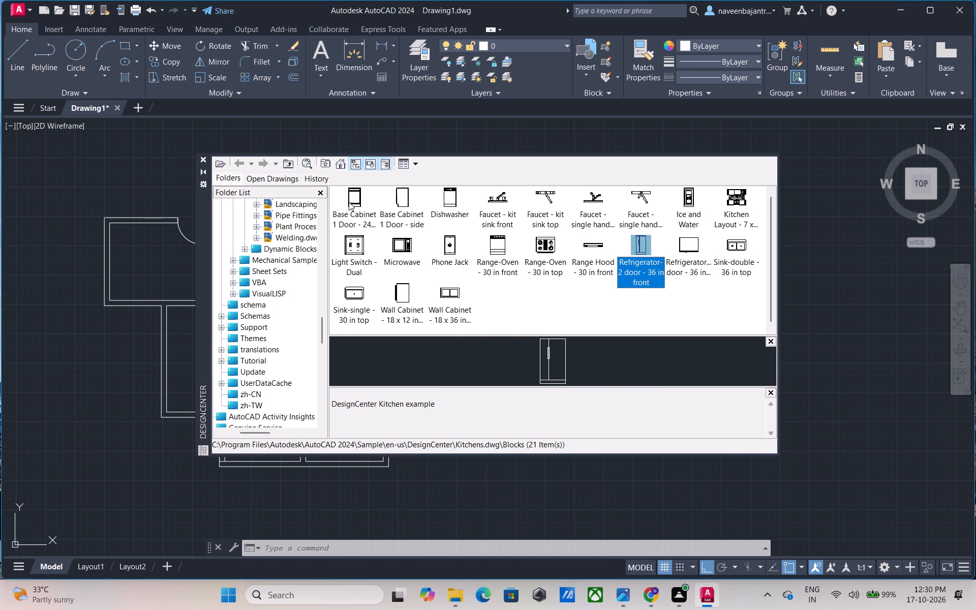
key("Right")
key("Right")
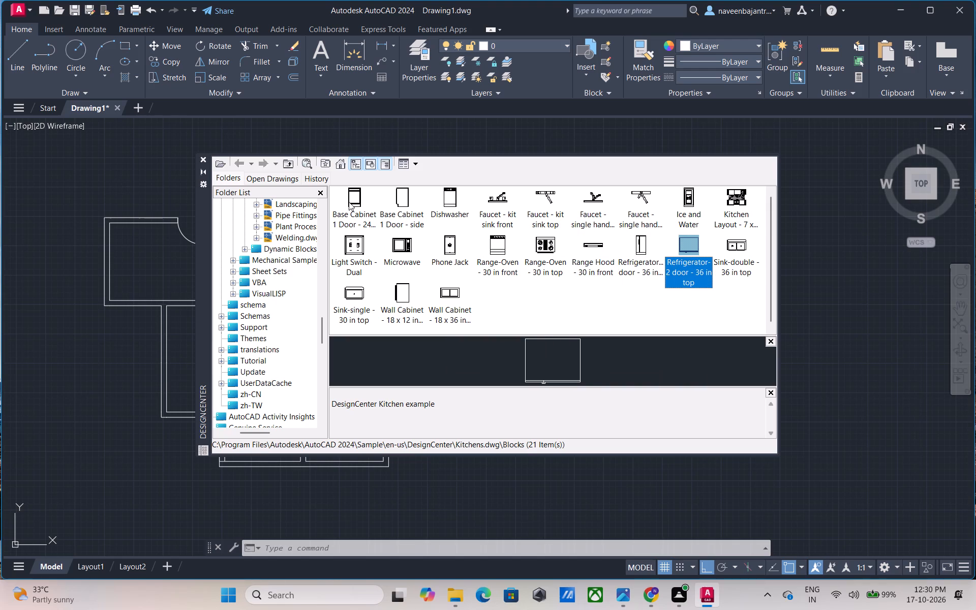
key("Up")
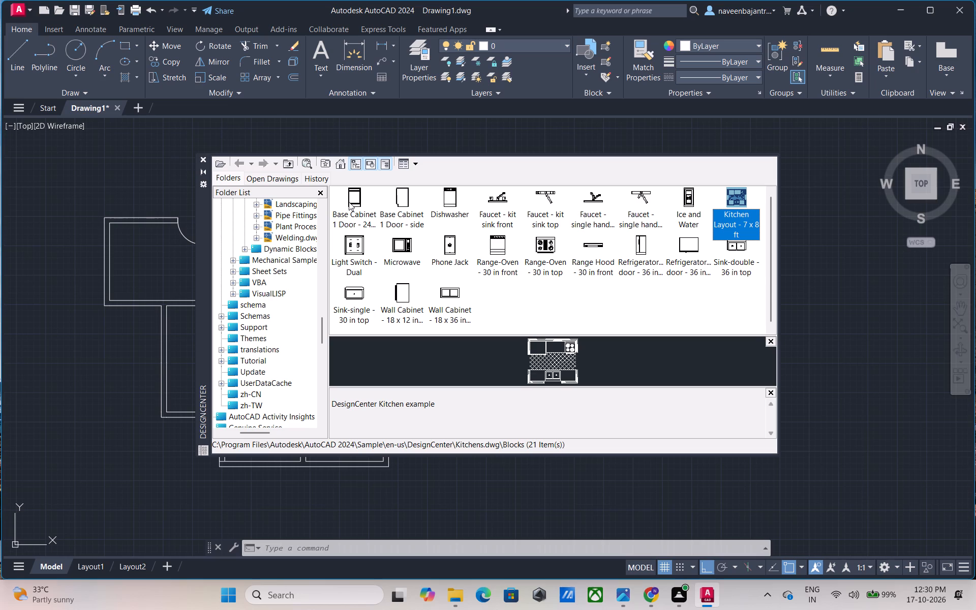
key("Left")
key("Left")
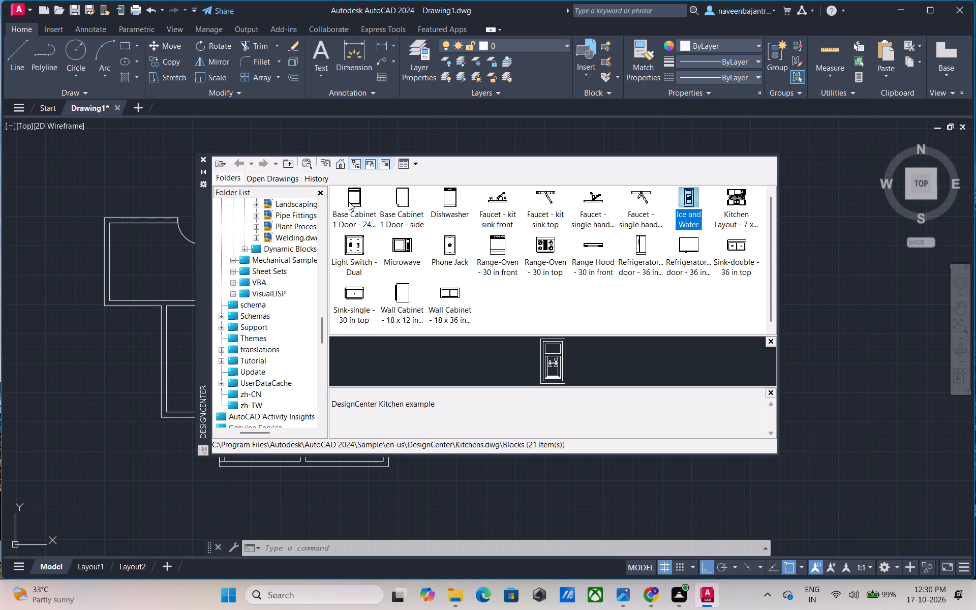
key("Left")
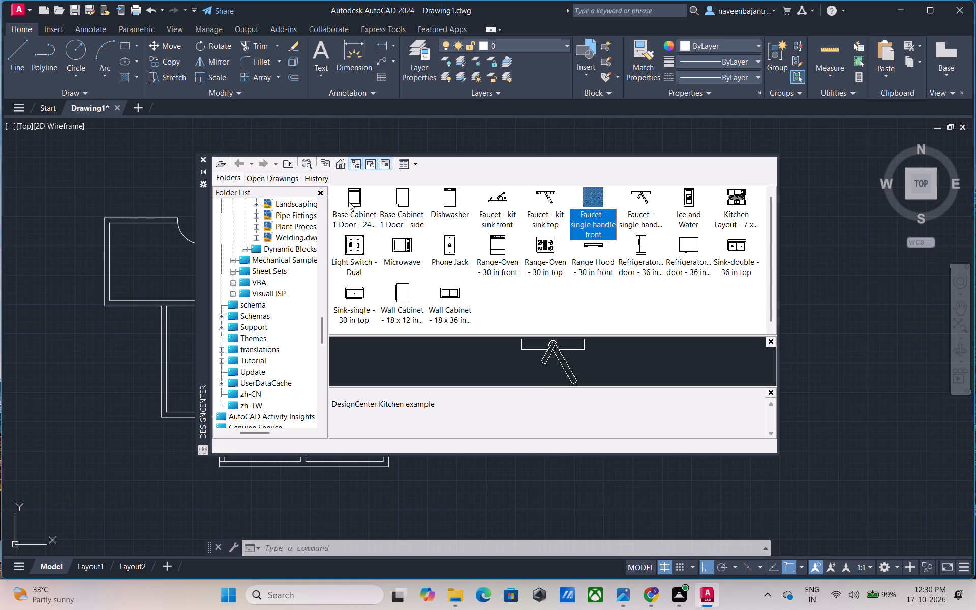
key("Left")
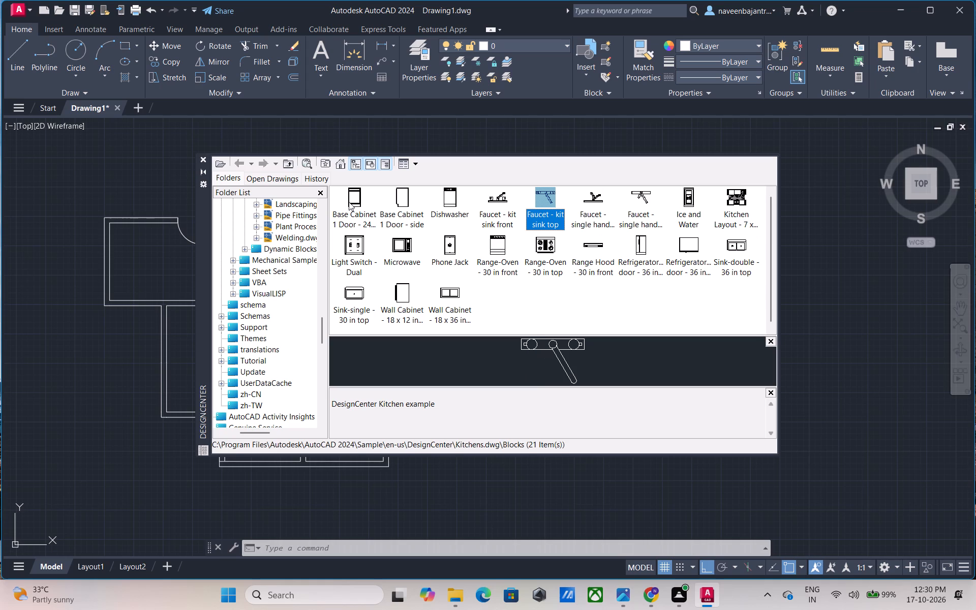
key("Left")
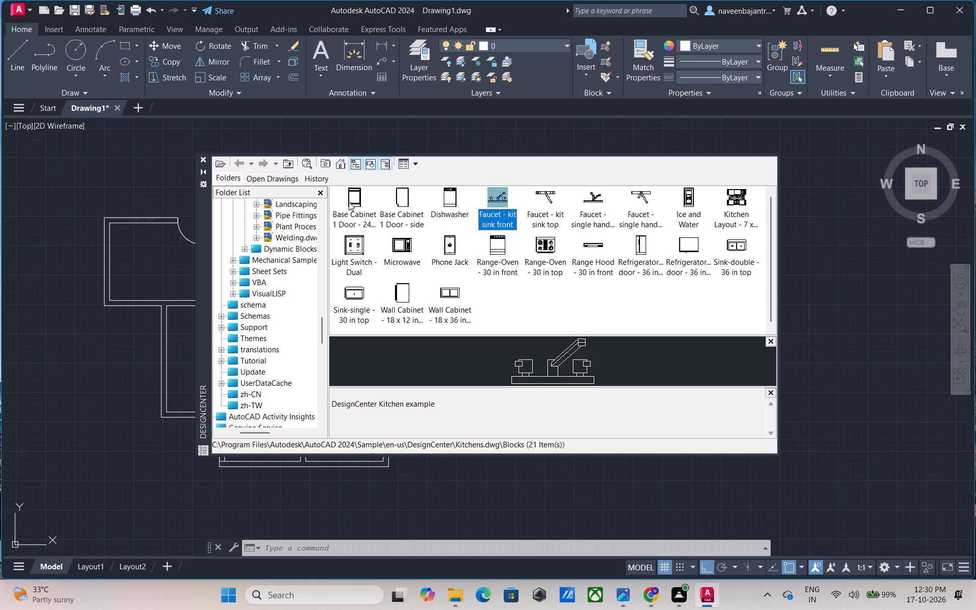
key("Left")
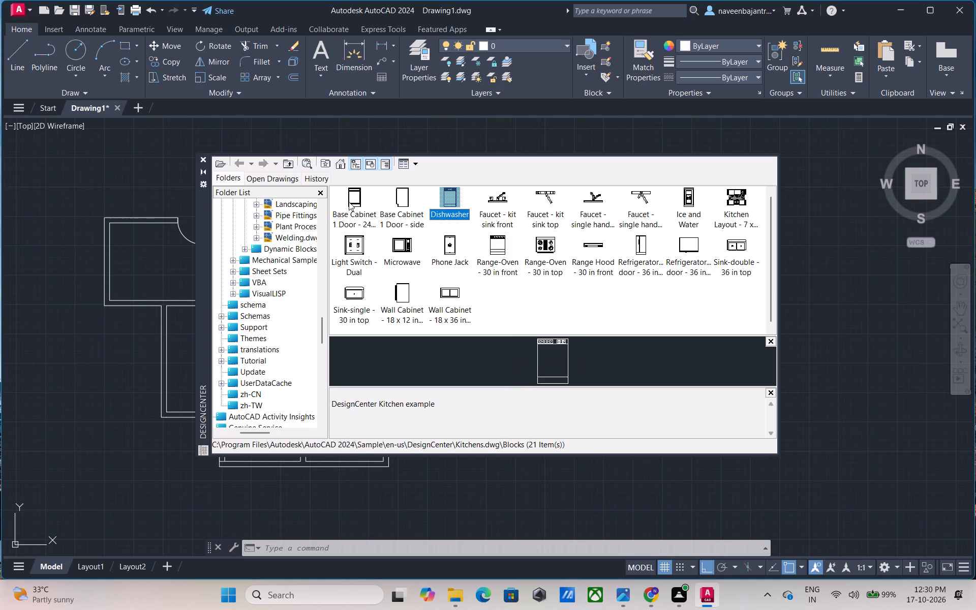
key("Left")
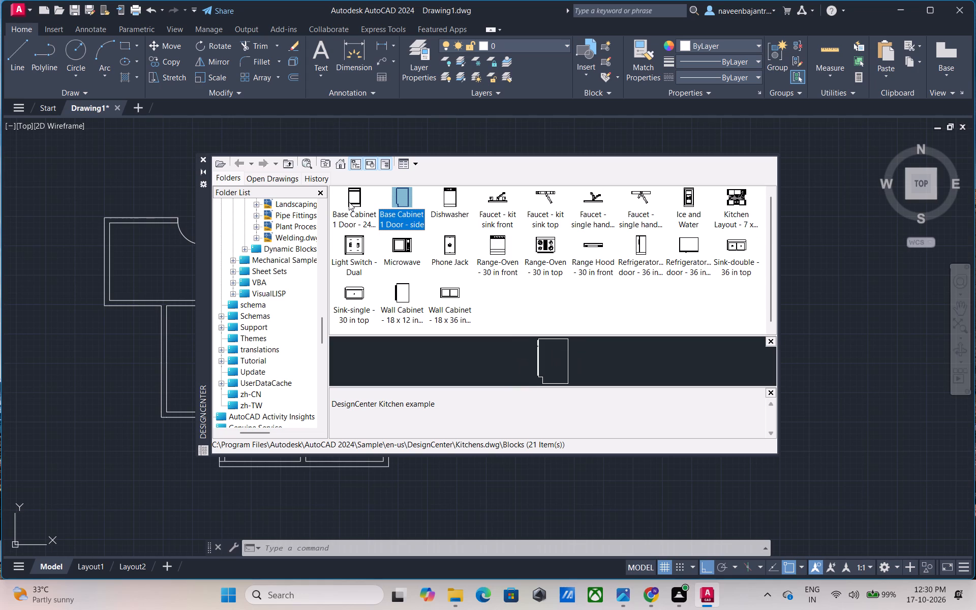
key("Left")
Examine the Kitchens.dwg previews from the microwave through the range-ovens and refrigerators to the kitchen layout, and close DesignCenter.
key("Down")
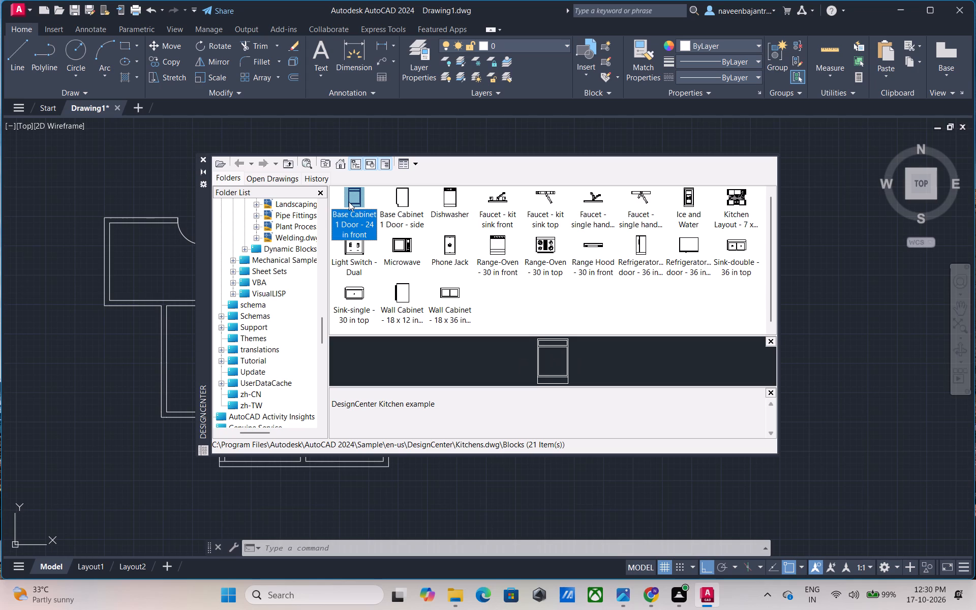
key("Right")
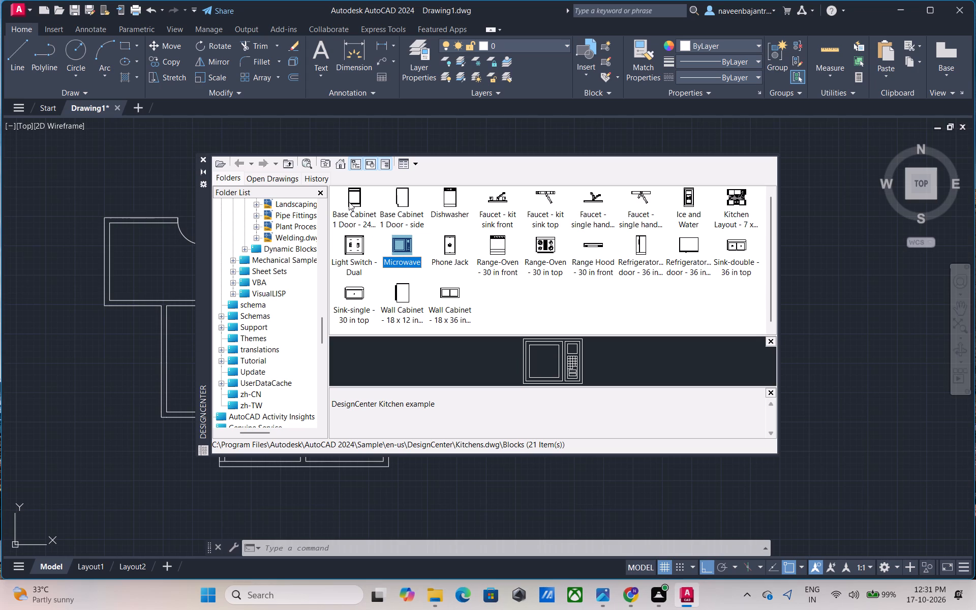
key("Right")
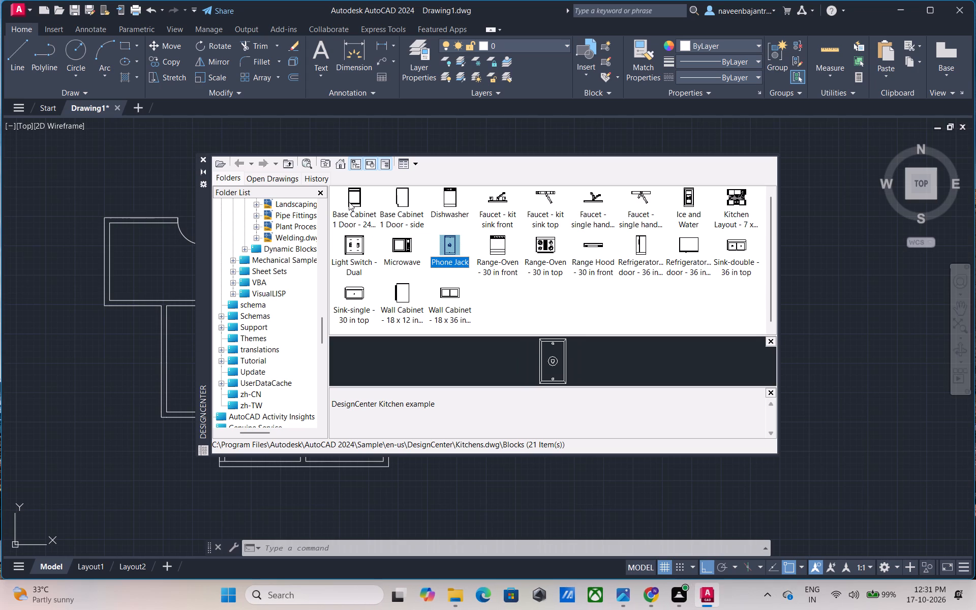
key("Right")
key("Right")
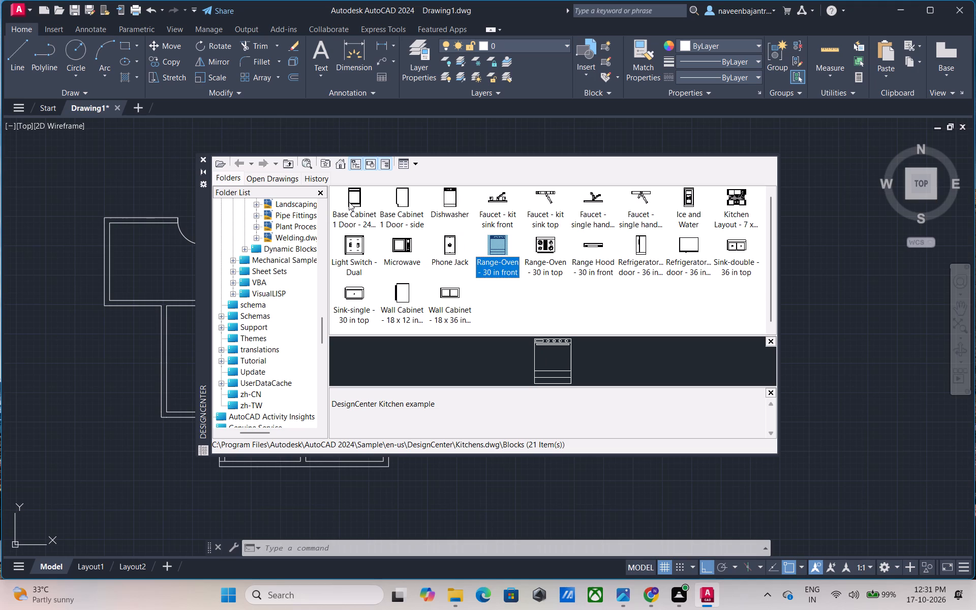
key("Right")
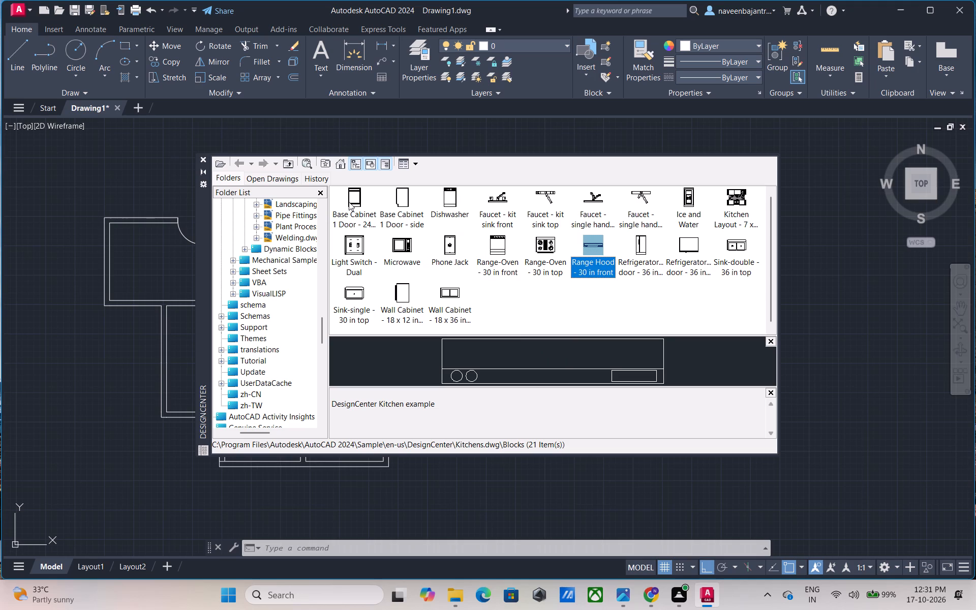
key("Right")
key("Right")
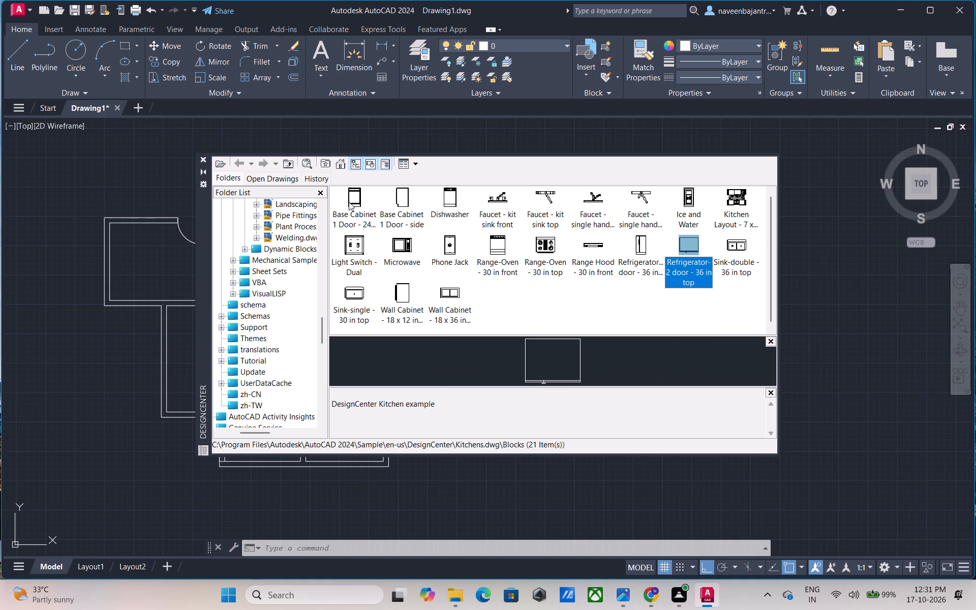
key("Right")
key("Up")
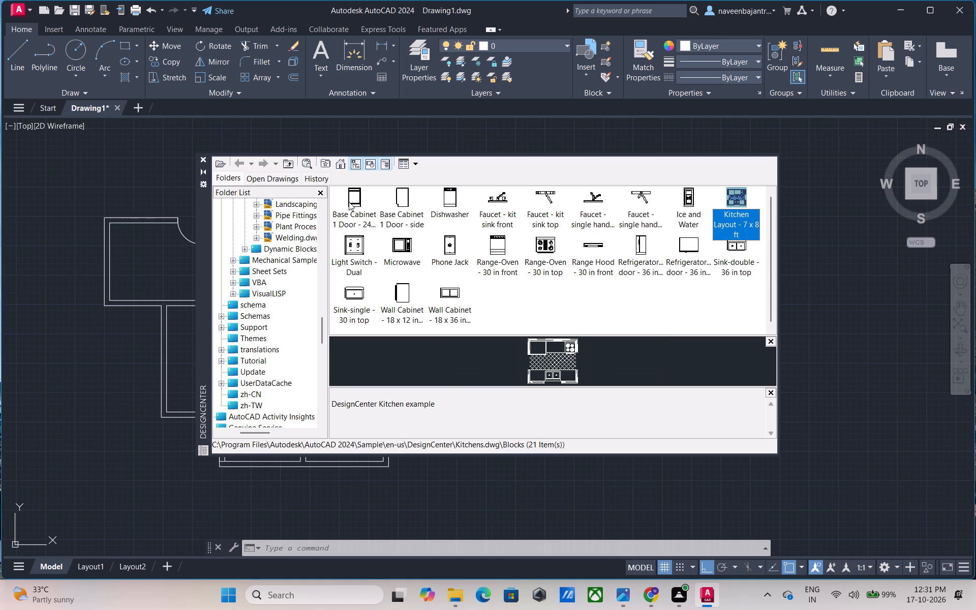
key("Left")
key("Right")
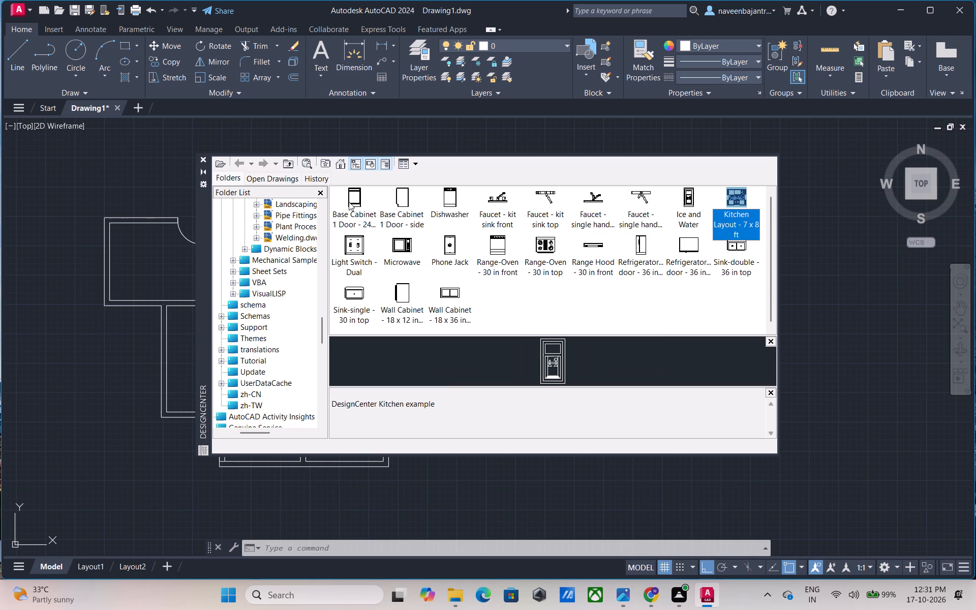
left_click(200, 158)
Draw a line across the narrow north room's end wall from the inner face's midpoint, and trim it at the outer face.
middle_click_drag(316, 260, 318, 259)
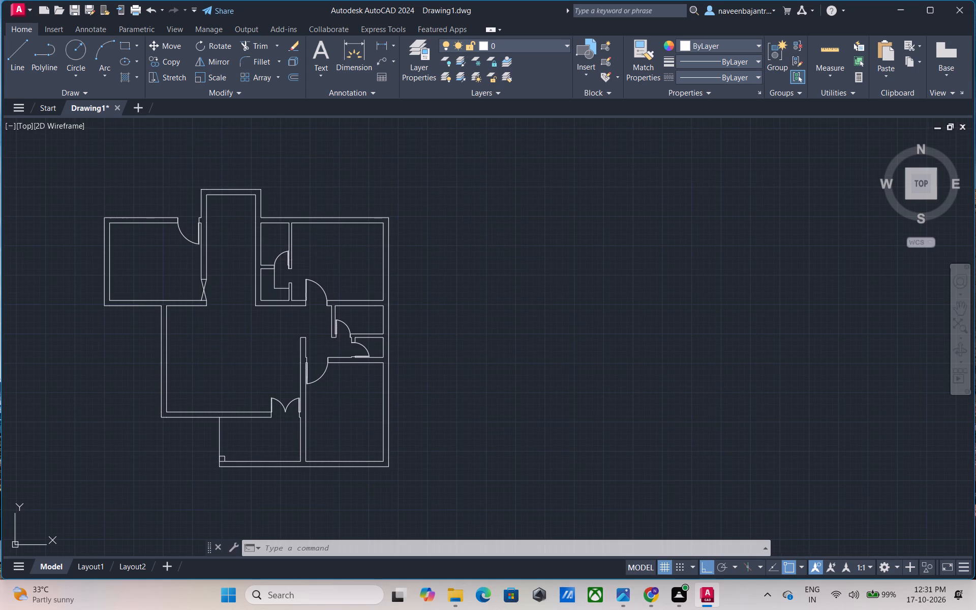
middle_click_drag(318, 259, 560, 222)
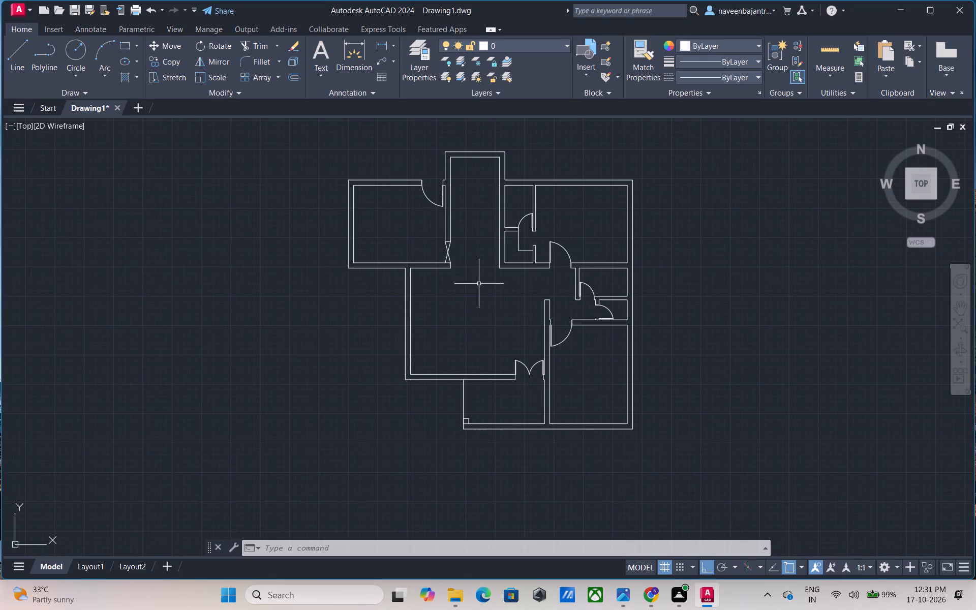
middle_click_drag(479, 279, 476, 445)
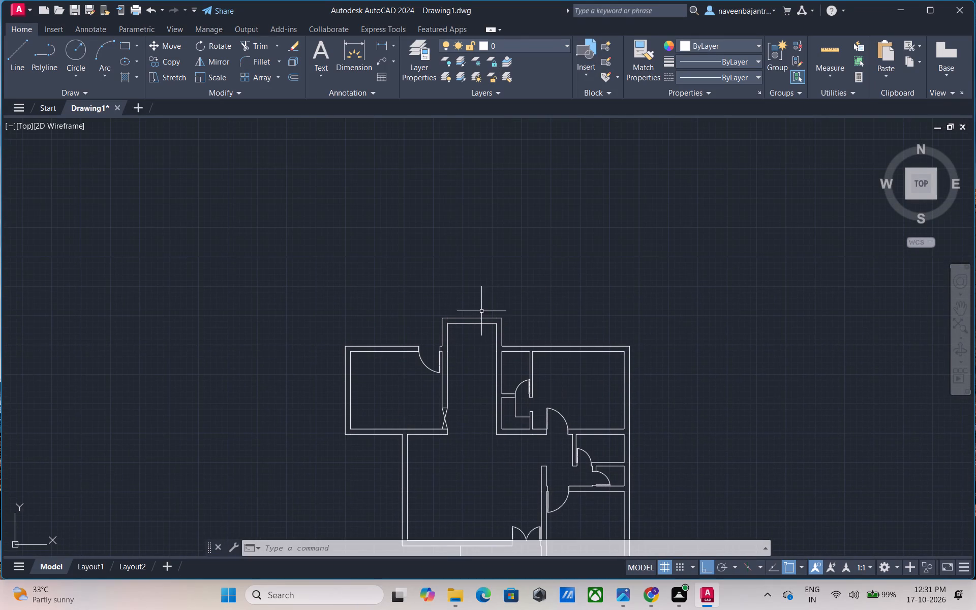
scroll(481, 311, "up", 3)
key("Escape")
type("l")
key("space")
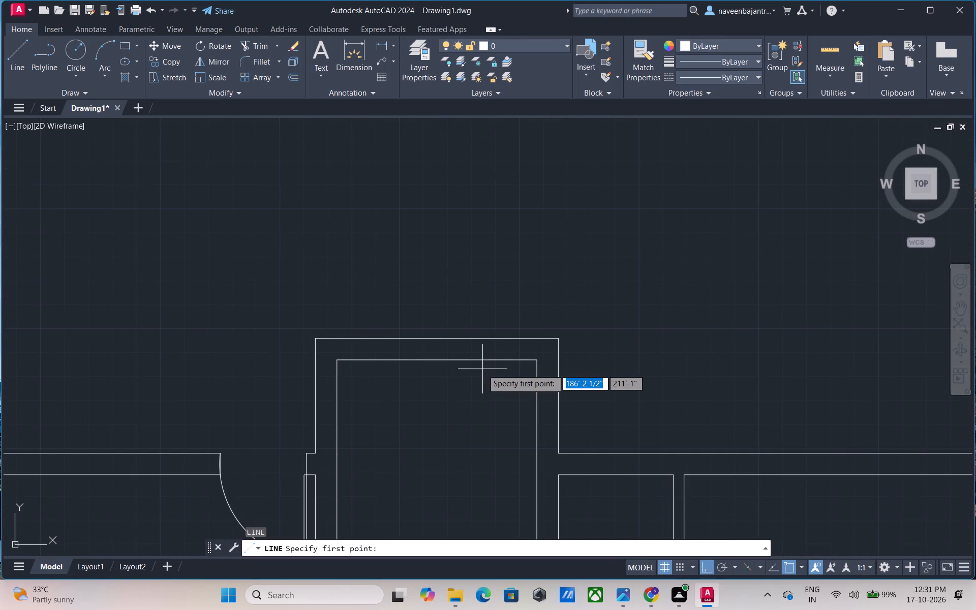
left_click(436, 361)
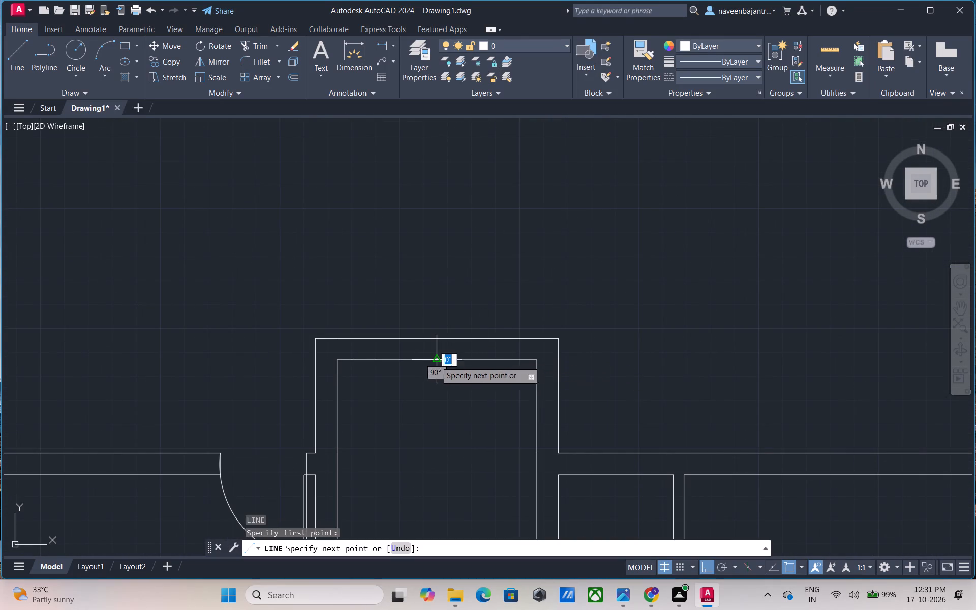
left_click(438, 315)
key("Escape")
type("tr")
key("space")
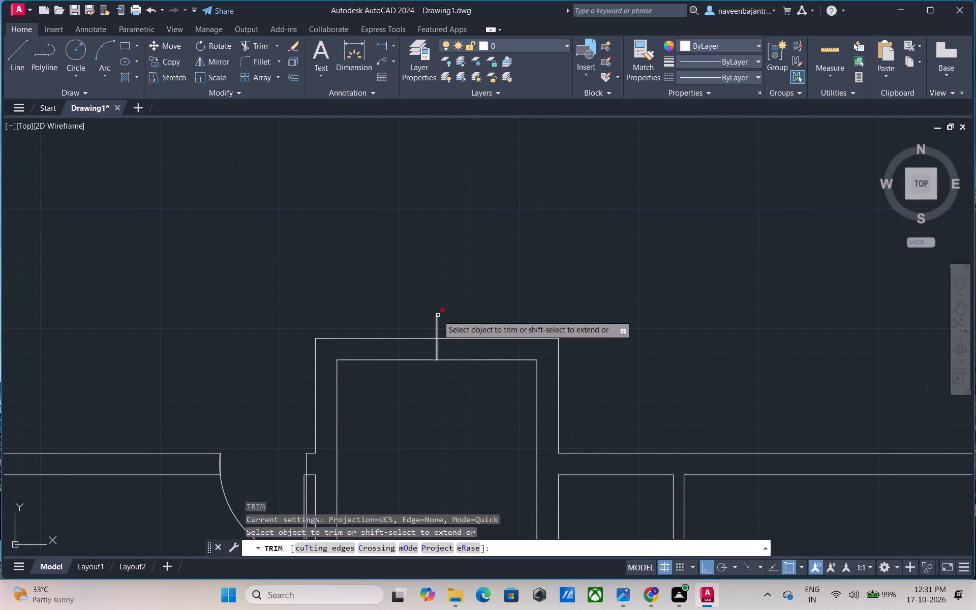
left_click(438, 317)
key("Escape")
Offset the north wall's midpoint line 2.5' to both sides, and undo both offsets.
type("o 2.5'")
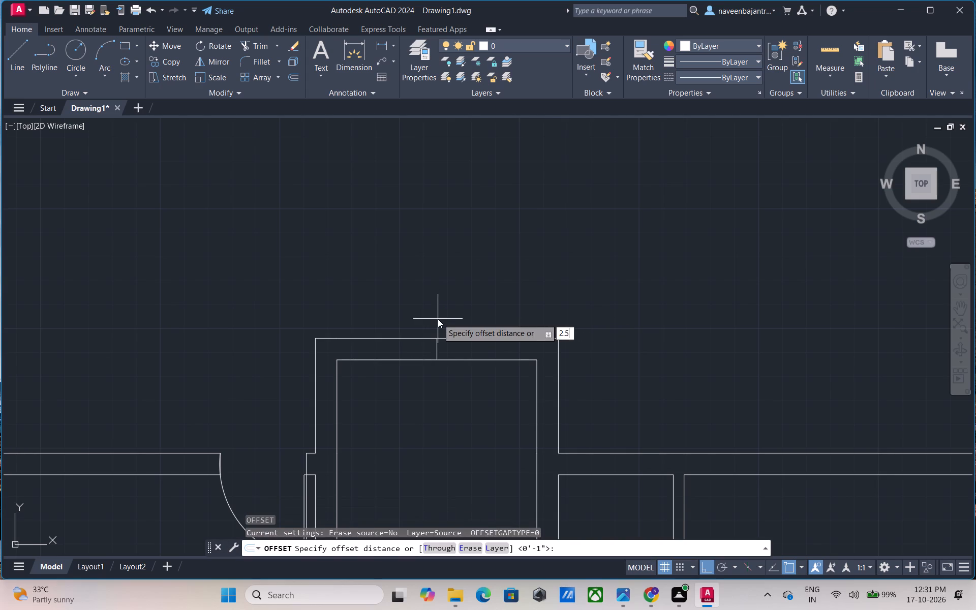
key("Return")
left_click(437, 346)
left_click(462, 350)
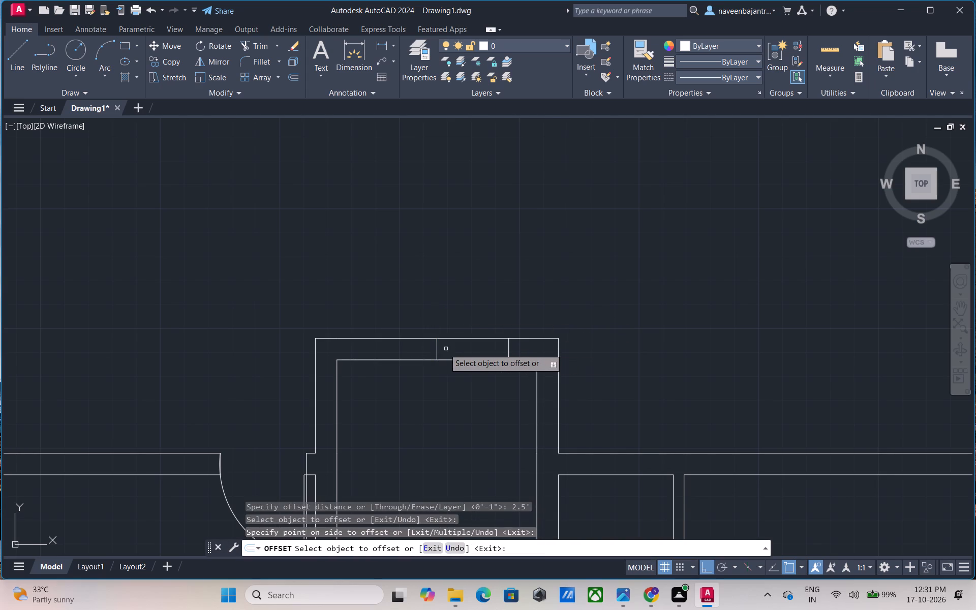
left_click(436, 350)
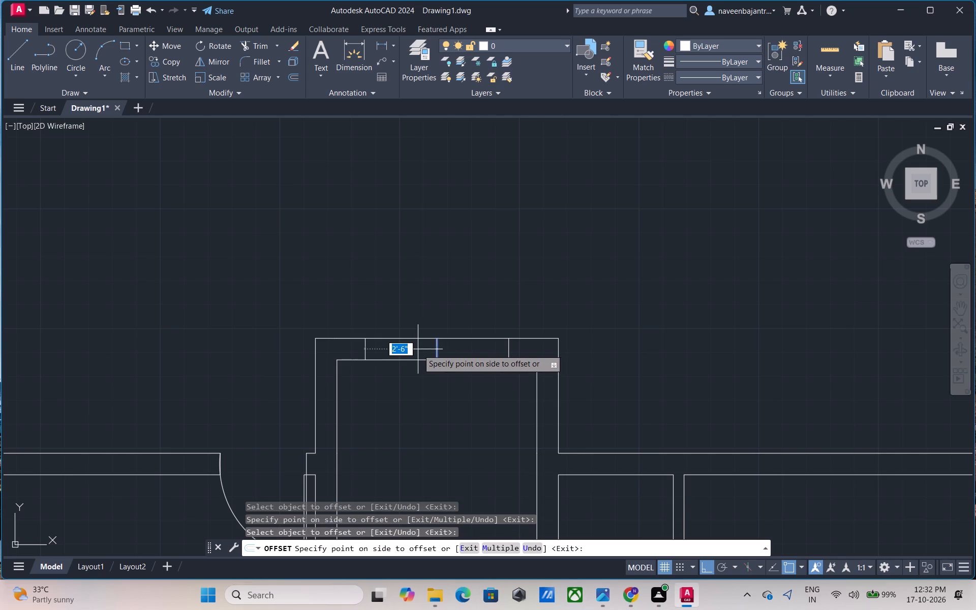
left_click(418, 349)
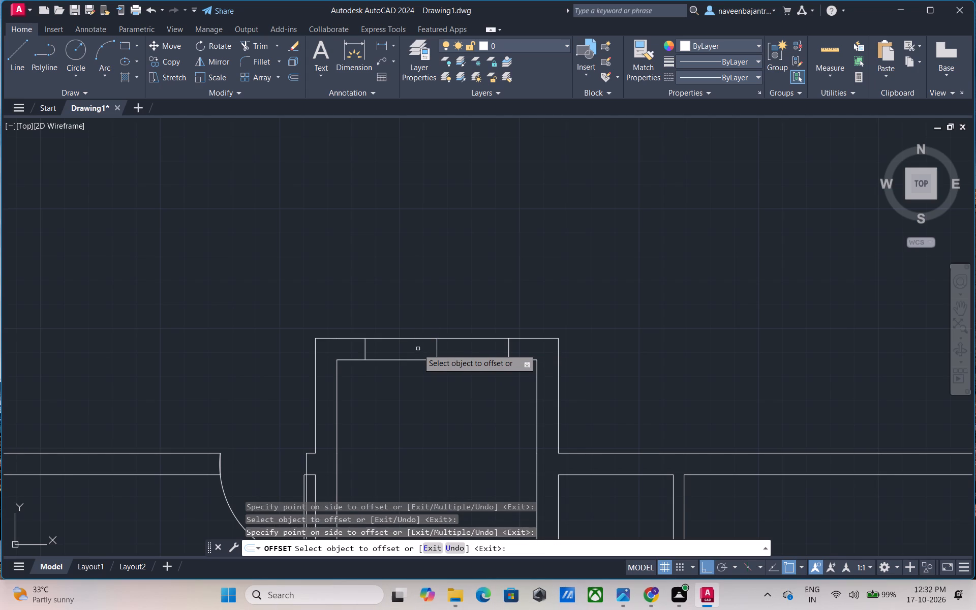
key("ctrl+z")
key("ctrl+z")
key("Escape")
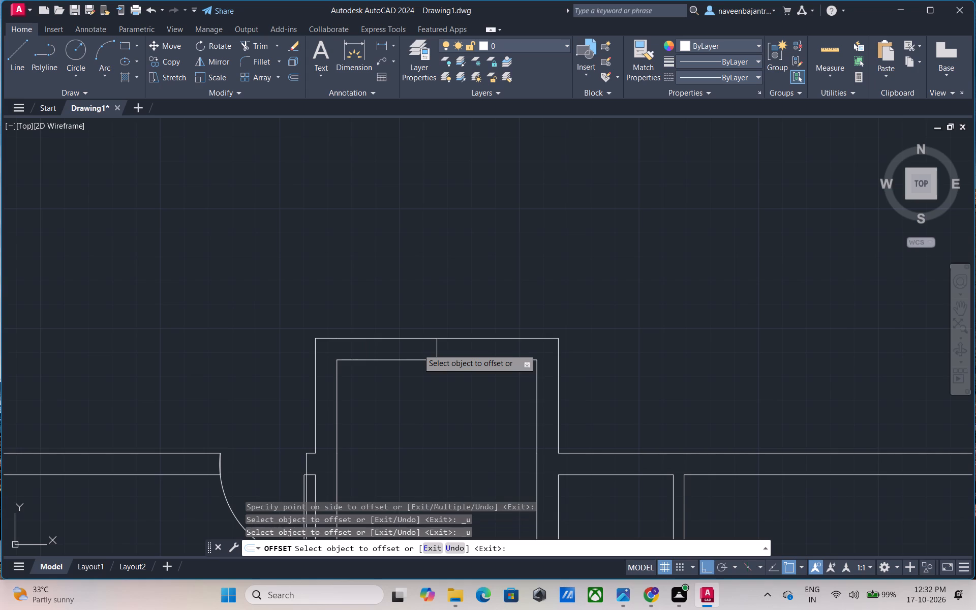
Offset the north wall's midpoint line 3' to both sides and remove the original centre line with Trim.
type("o 3")
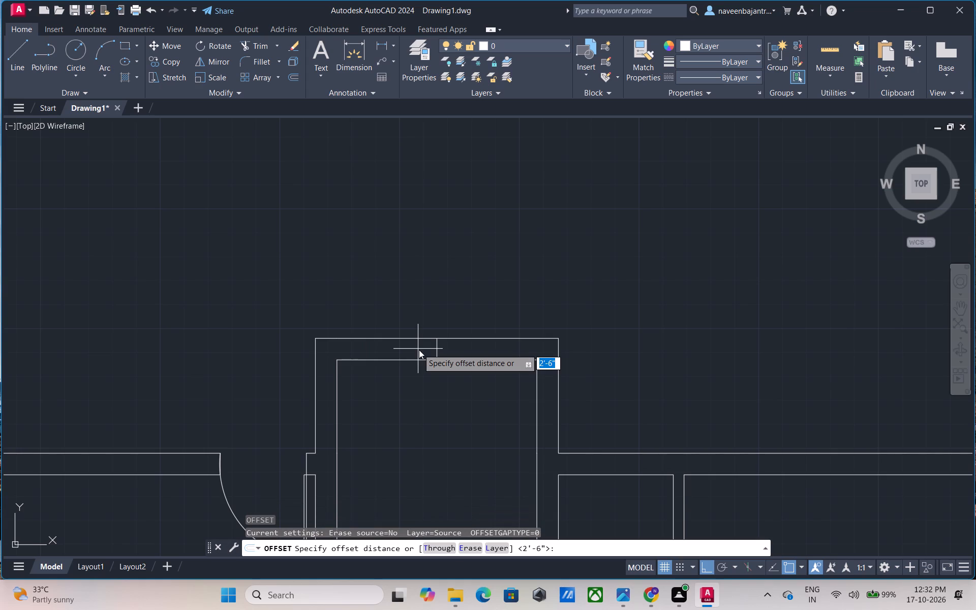
key("apostrophe")
key("Return")
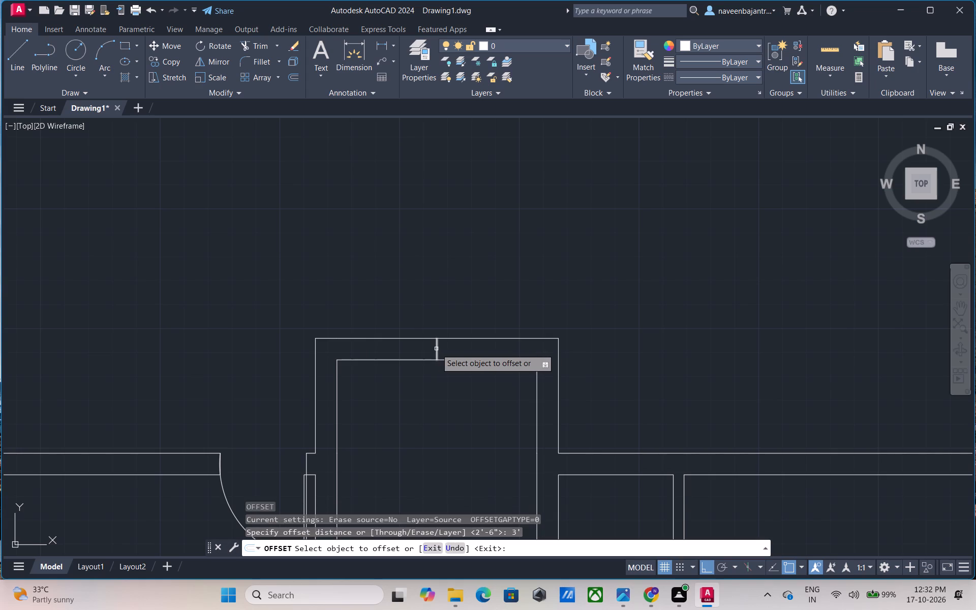
left_click(436, 348)
left_click(461, 350)
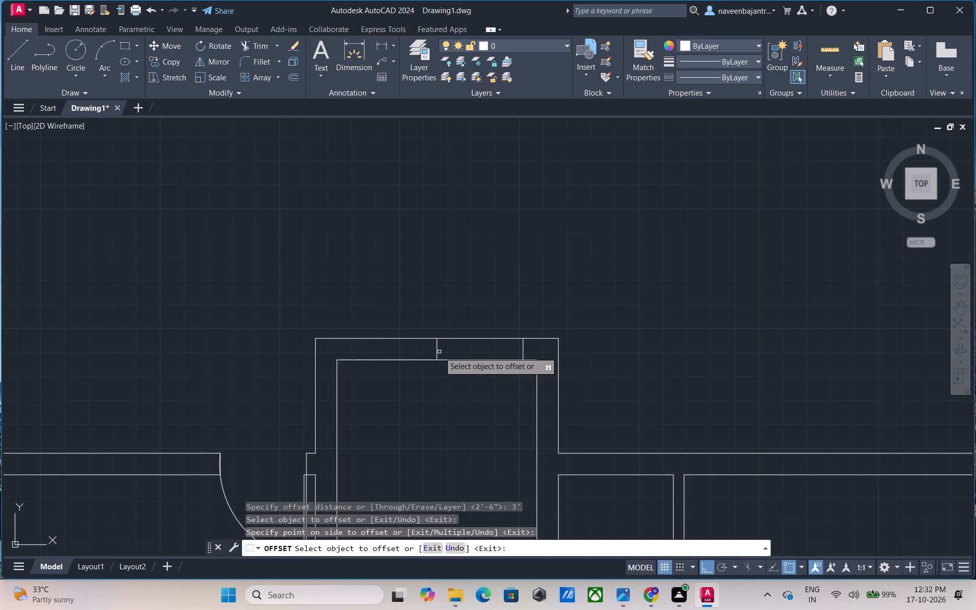
left_click_drag(437, 352, 432, 353)
left_click(418, 353)
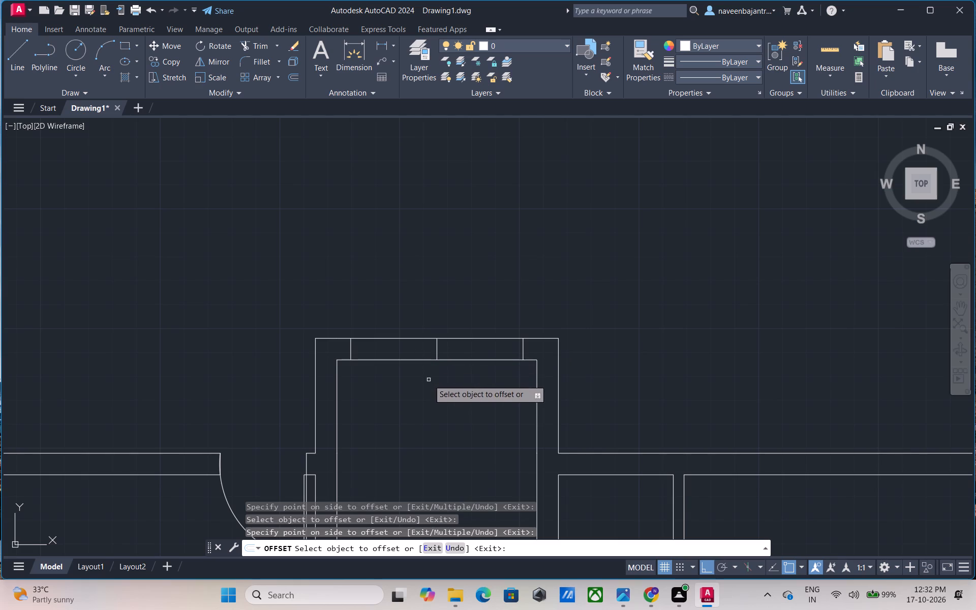
key("Escape")
type("tr")
key("space")
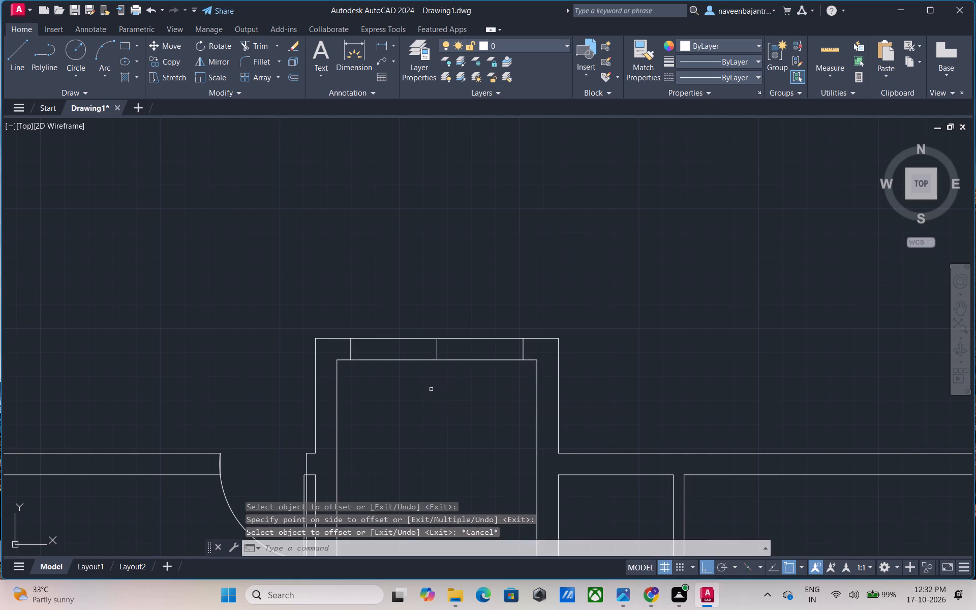
left_click(437, 350)
key("Escape")
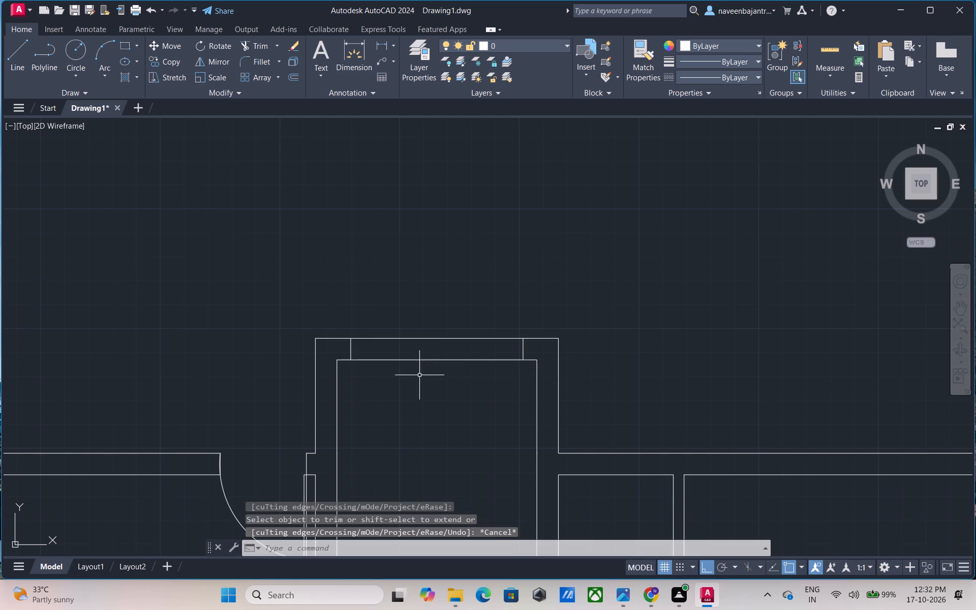
Draw the window's glazing line between the midpoints of the two jamb lines in the narrow north room's end wall.
scroll(418, 375, "up", 1)
type("l")
key("space")
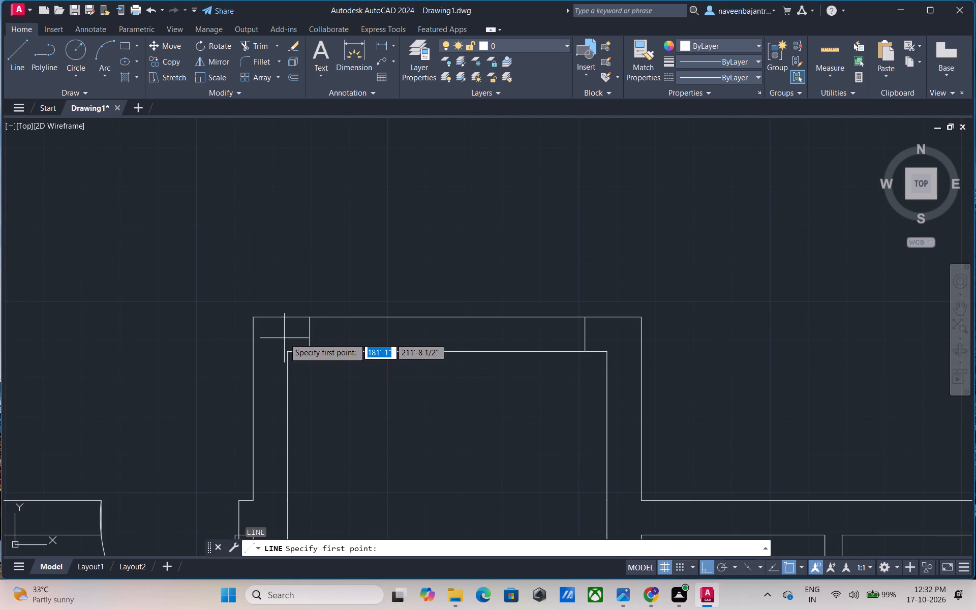
left_click(309, 336)
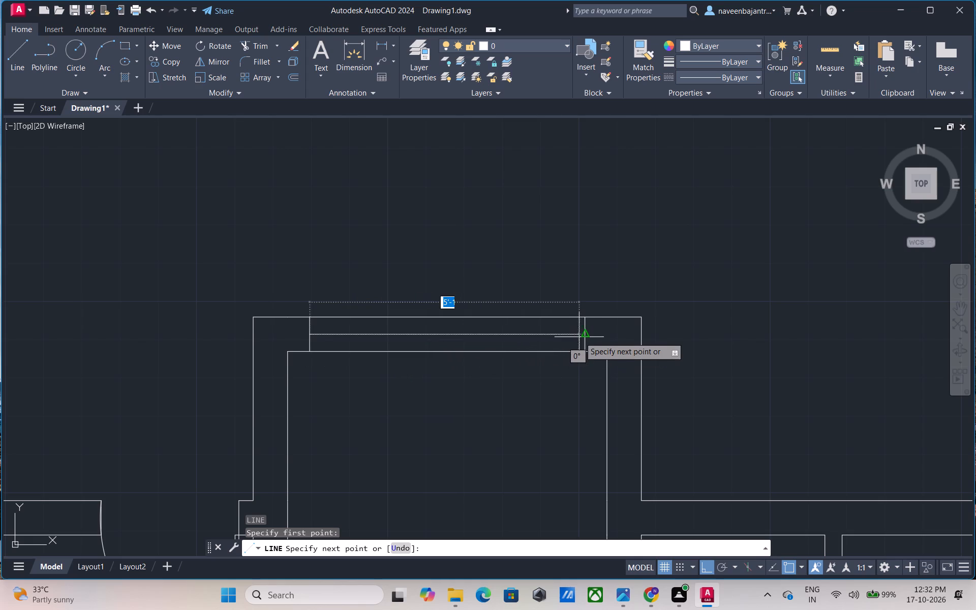
left_click(584, 335)
key("Escape")
Draw a line across the northeast room's north wall from the inner face's midpoint, and trim it at the outer face.
scroll(558, 374, "down", 1)
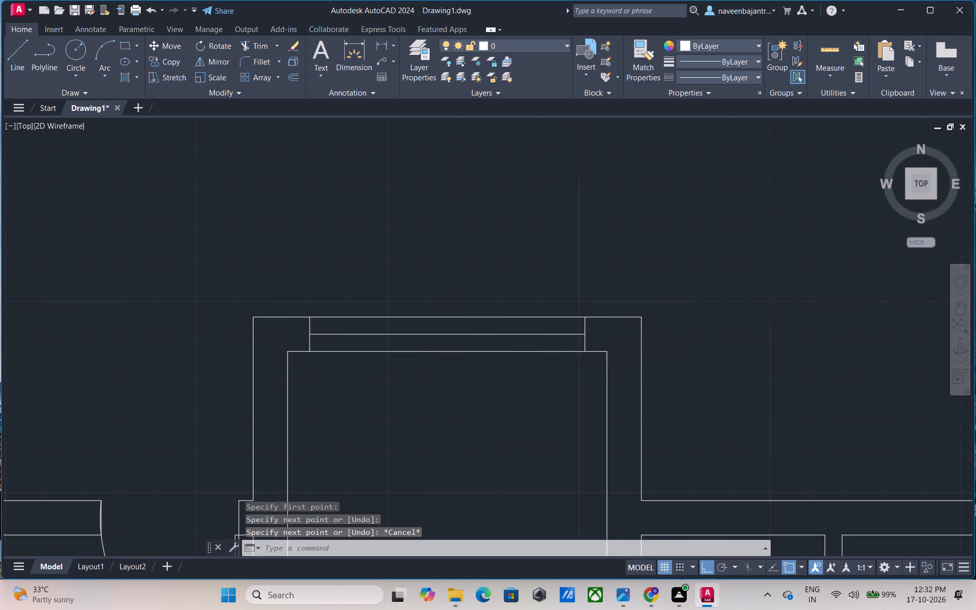
scroll(558, 374, "down", 3)
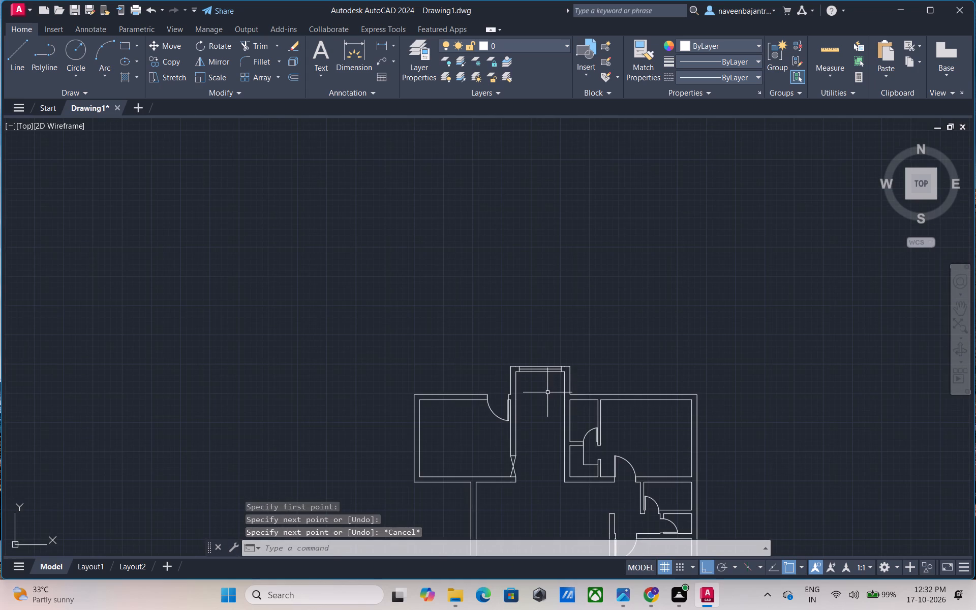
middle_click_drag(547, 392, 387, 332)
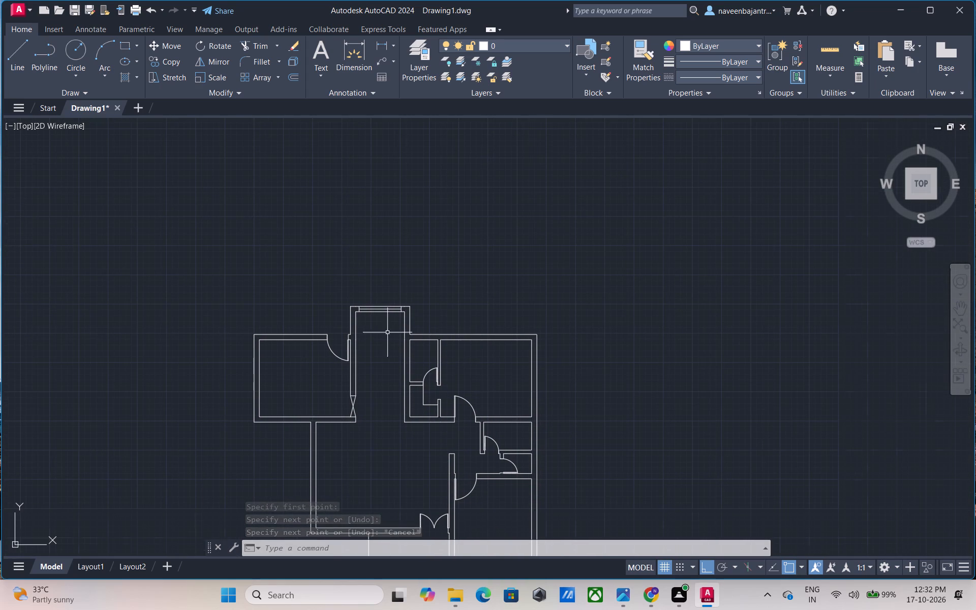
scroll(482, 351, "up", 3)
key("Escape")
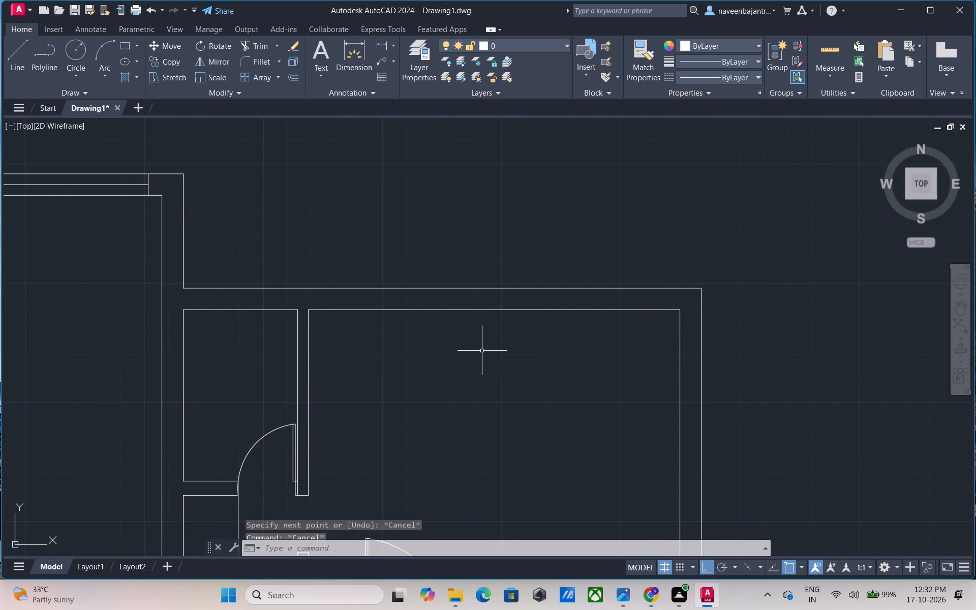
type("l")
key("space")
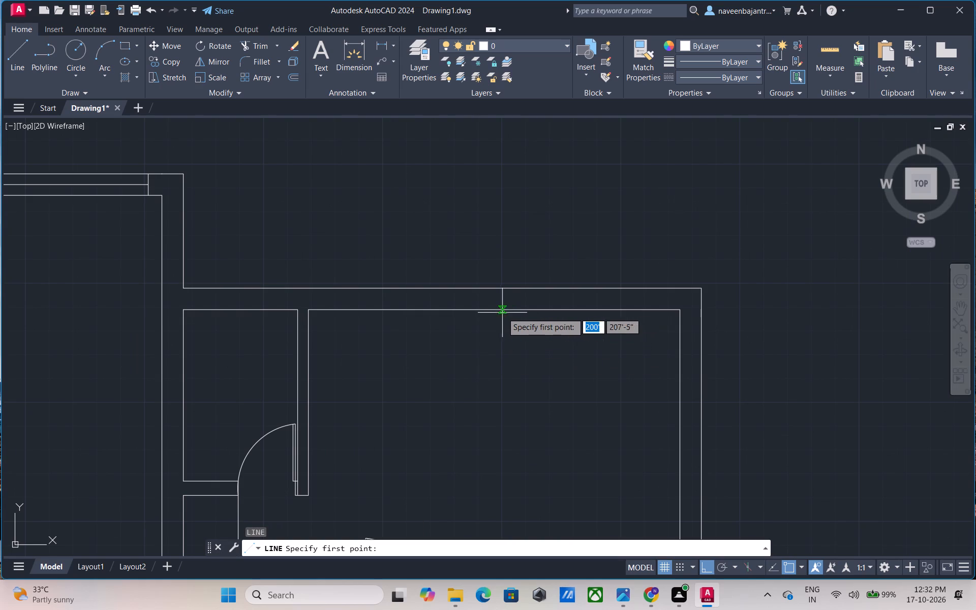
left_click(492, 308)
left_click(487, 270)
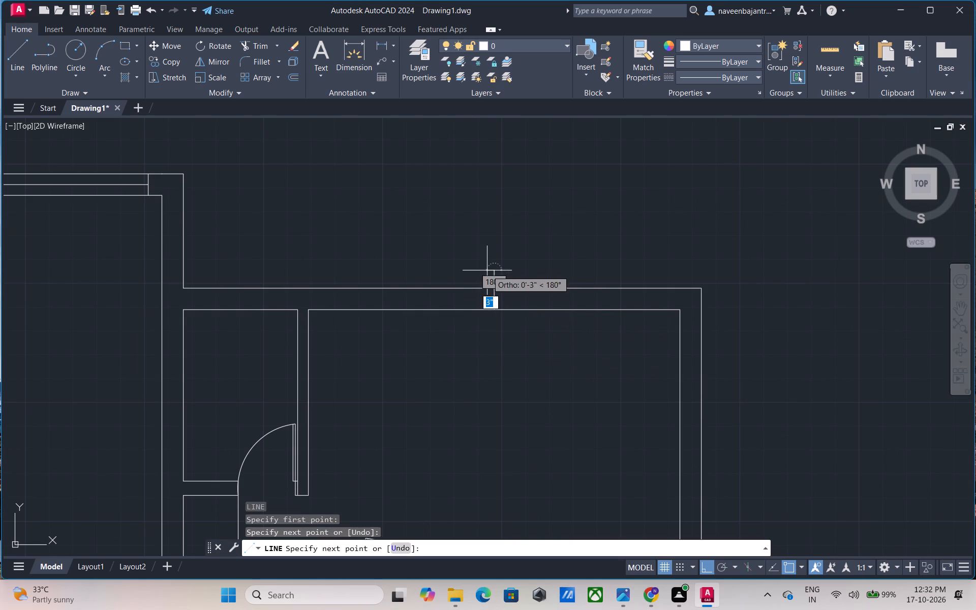
key("Escape")
type("tr")
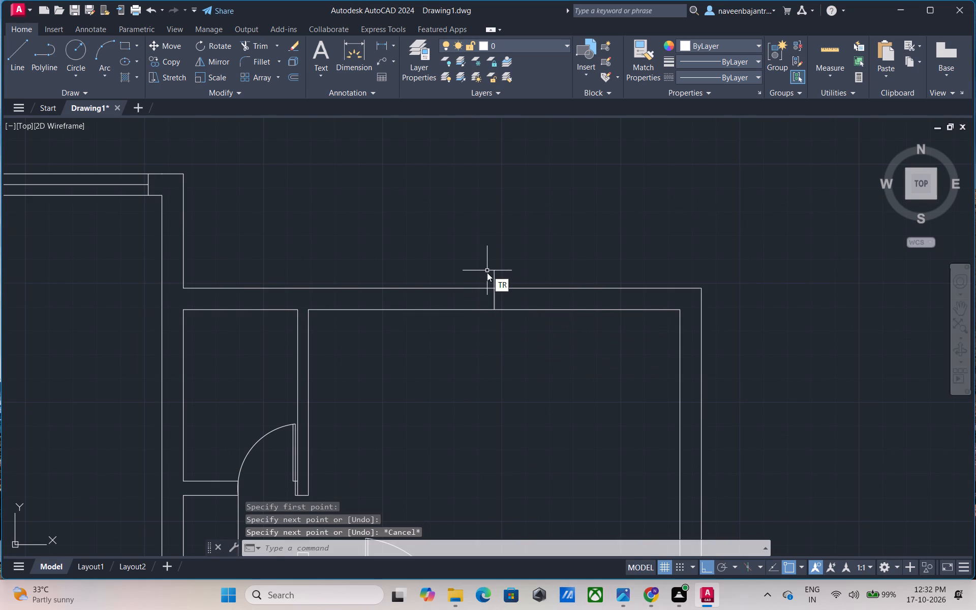
key("space")
left_click(496, 278)
key("Escape")
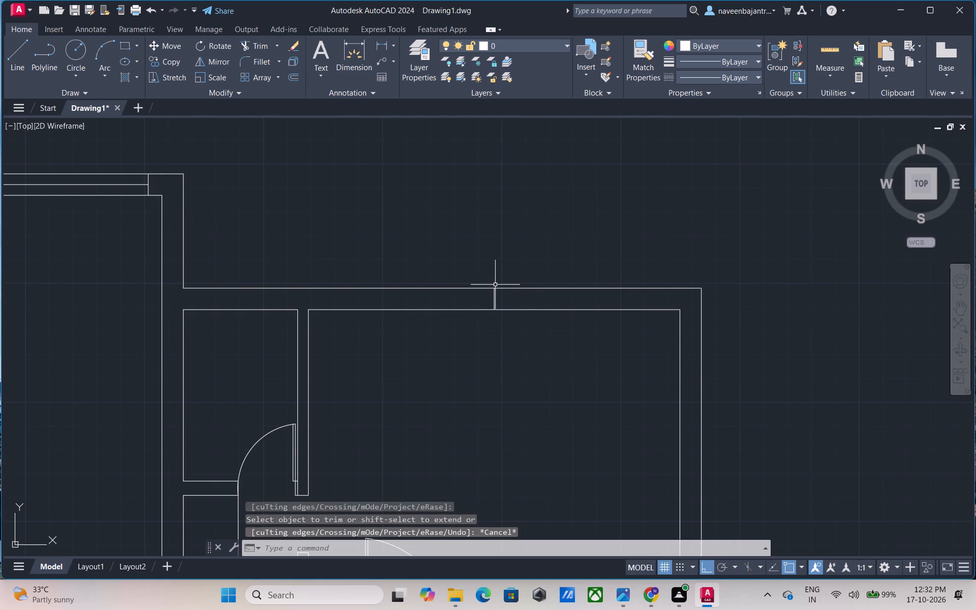
Offset the midpoint line in the northeast room's north wall 3' to both sides and remove the original with Trim.
key("o")
key("space")
key("3")
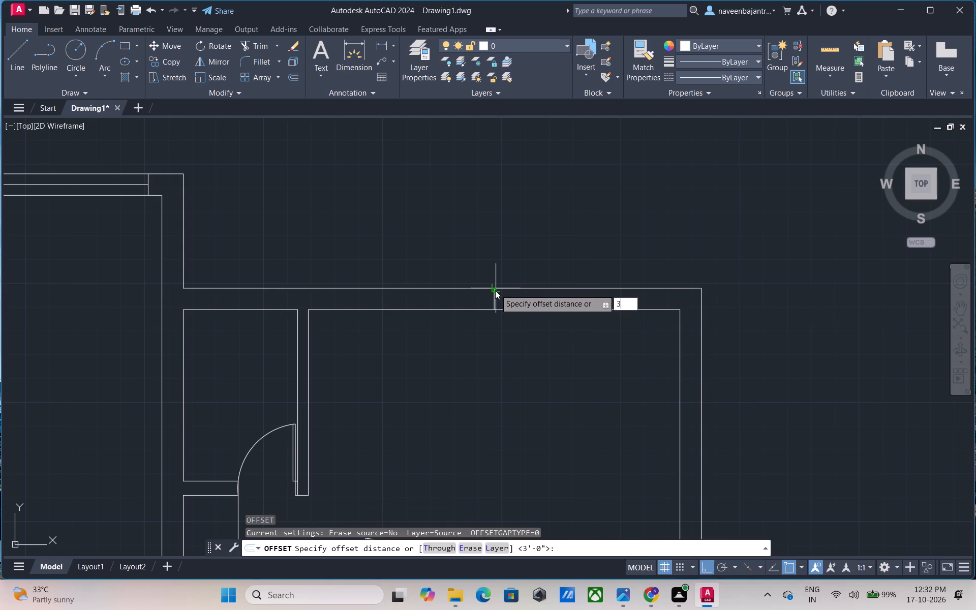
key("apostrophe")
key("Return")
left_click(494, 297)
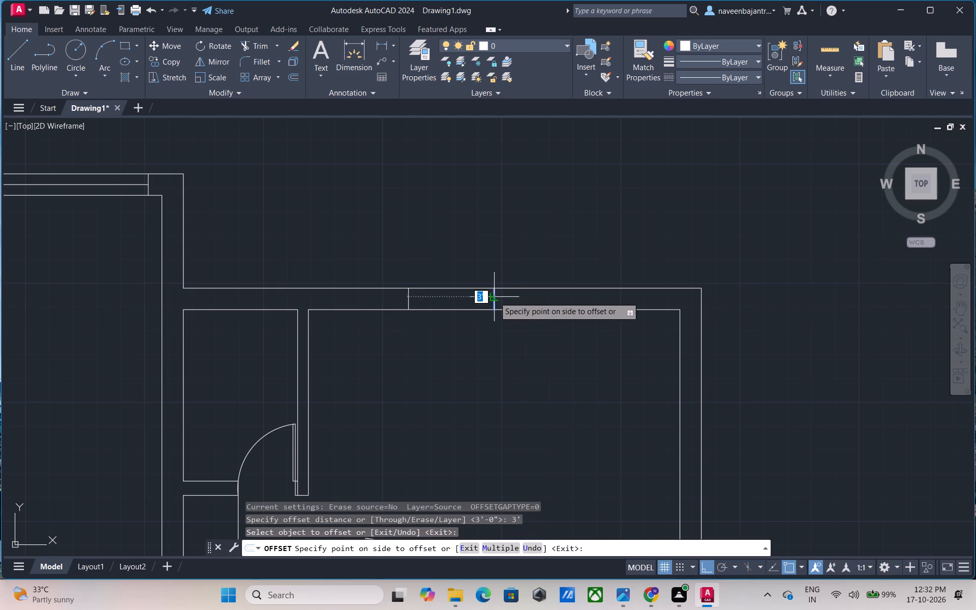
left_click(514, 300)
left_click_drag(495, 299, 481, 299)
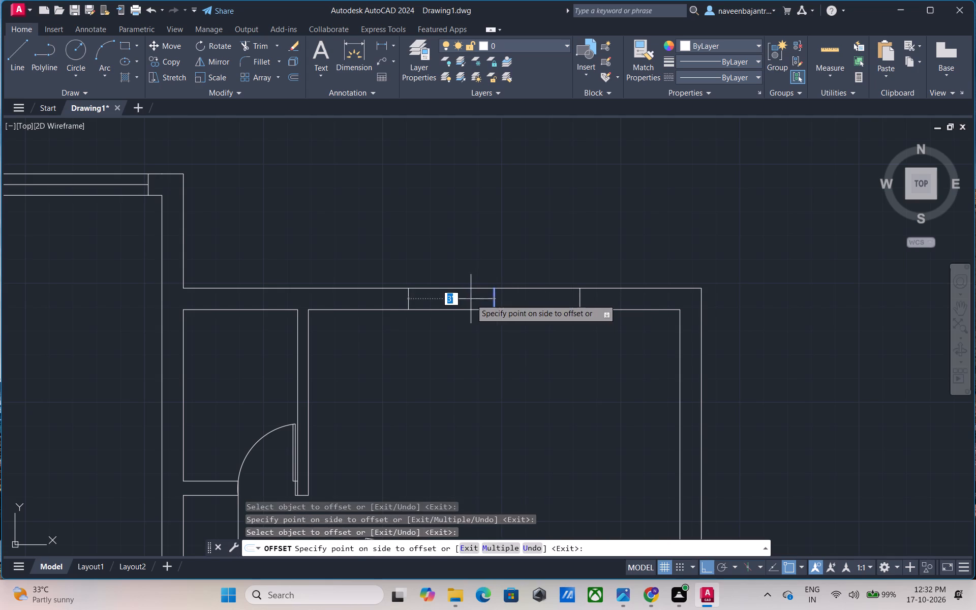
left_click(471, 299)
key("Escape")
type("tr")
key("space")
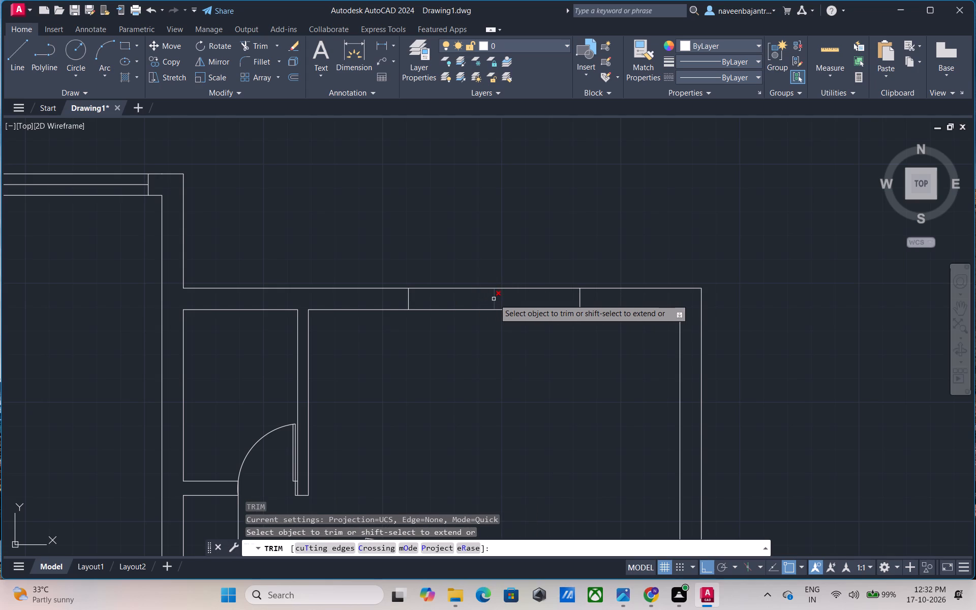
left_click(494, 299)
key("Escape")
Draw the glazing line between the midpoints of the two jamb lines in the northeast room's north wall.
type("l")
key("space")
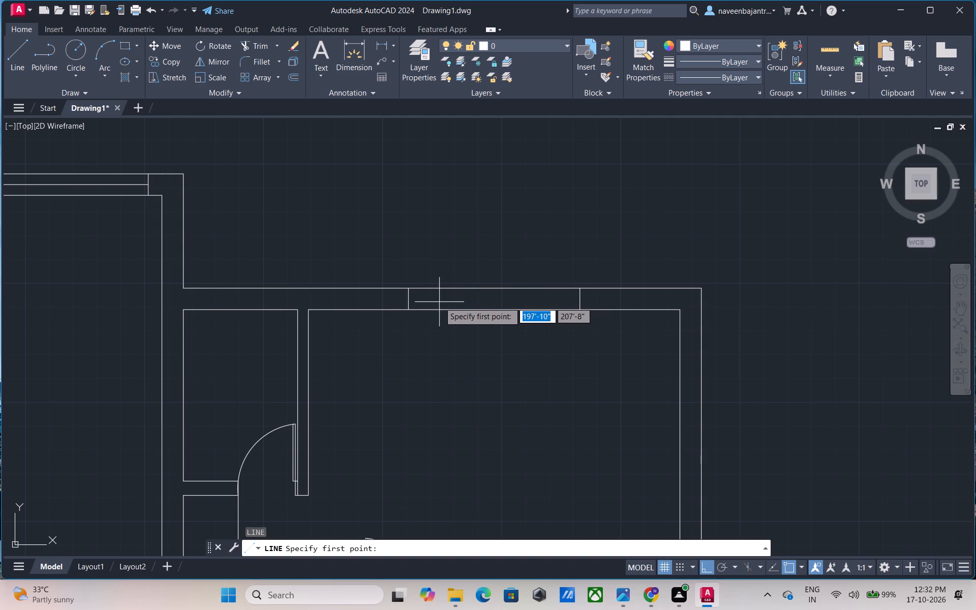
left_click(410, 298)
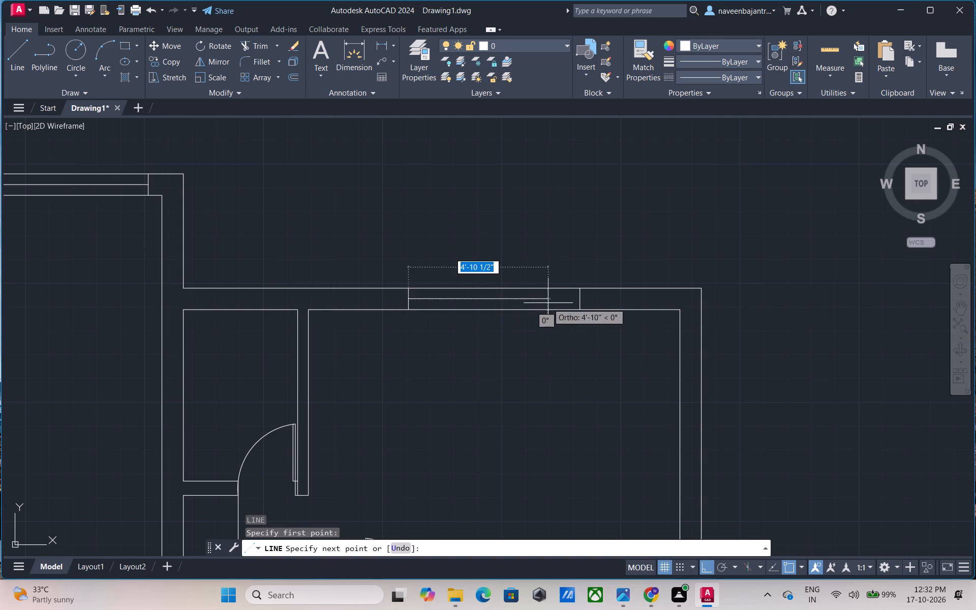
left_click(577, 301)
key("Escape")
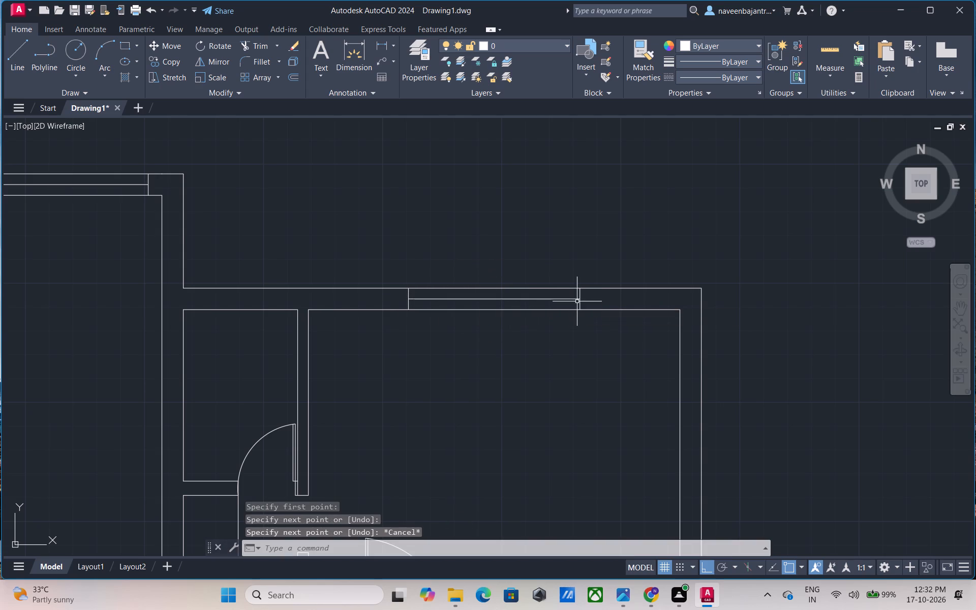
Draw a line across the northeast room's east wall from the inner face's midpoint, and trim it at the outer face.
scroll(571, 324, "down", 1)
middle_click_drag(570, 346, 499, 285)
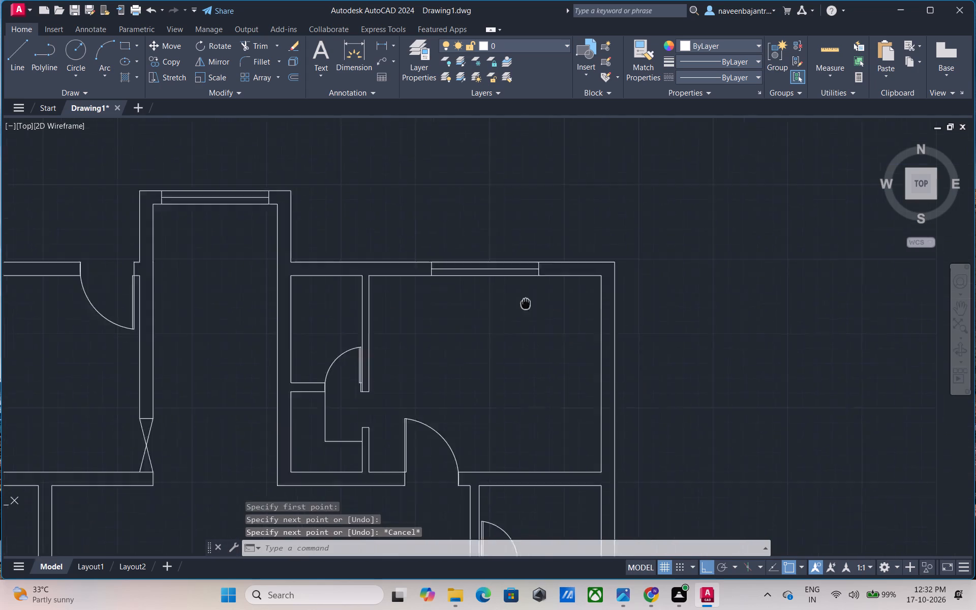
middle_click_drag(499, 285, 390, 225)
key("Escape")
type("l")
key("space")
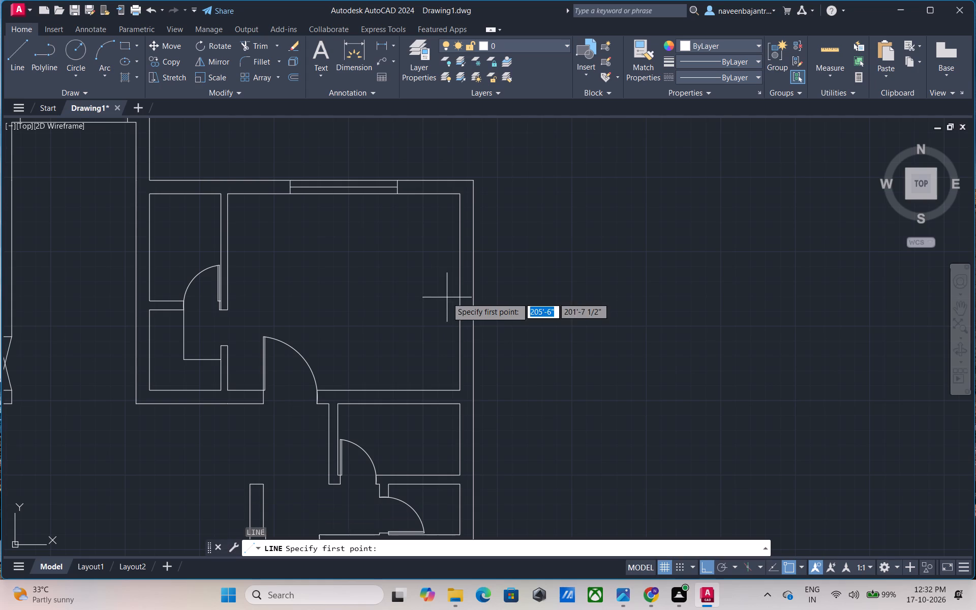
left_click(459, 291)
left_click(500, 290)
key("Escape")
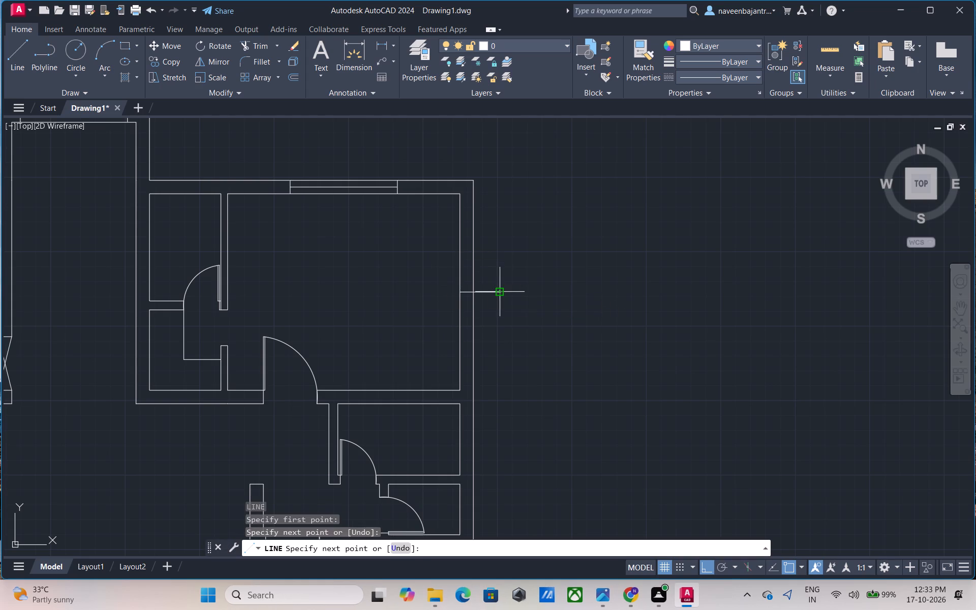
type("tr")
key("space")
left_click(492, 292)
key("Escape")
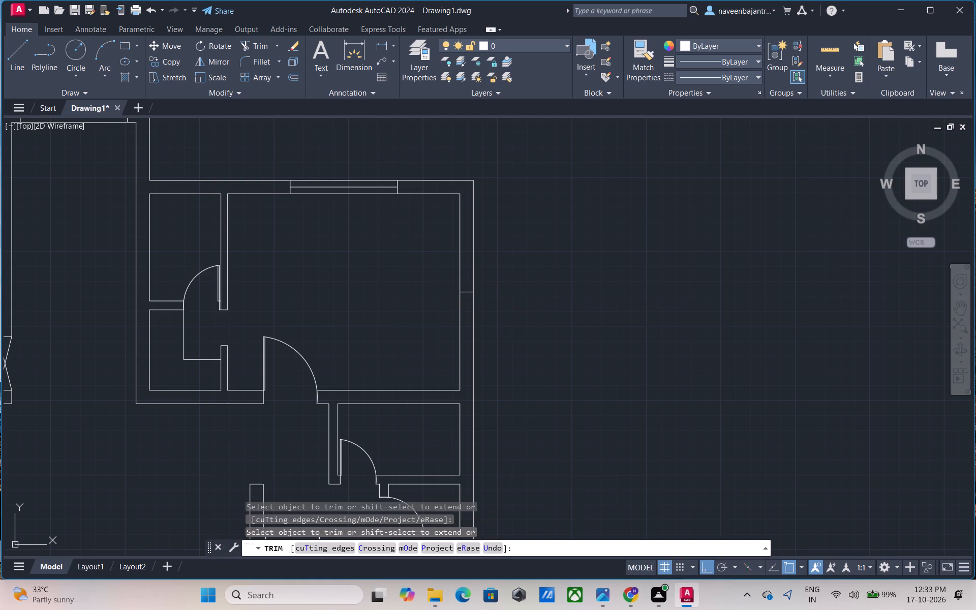
Offset the east wall's midpoint line 3' to both sides and remove the original centre line with Trim.
type("o 3'")
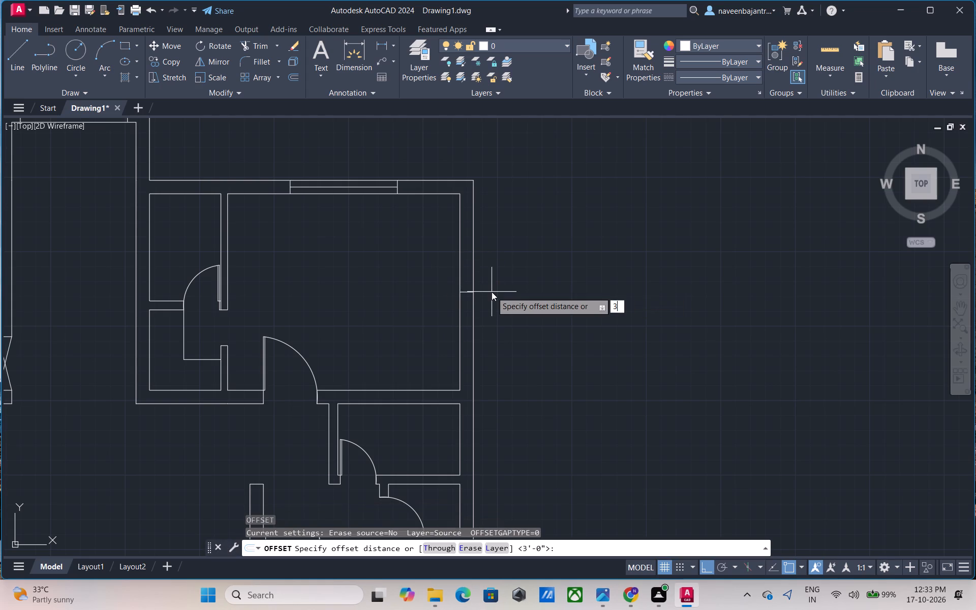
key("Return")
left_click(465, 292)
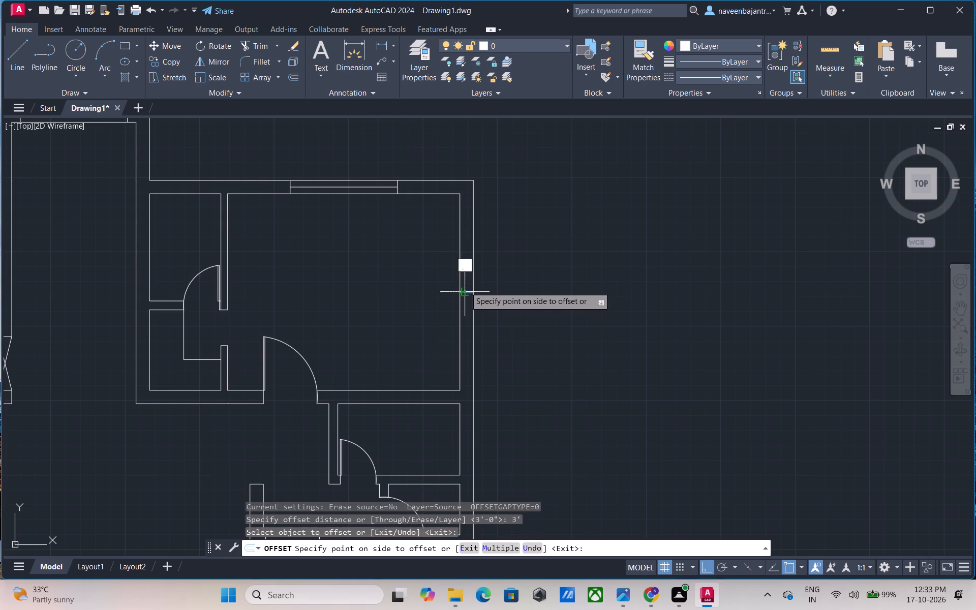
left_click(466, 281)
left_click(467, 292)
left_click(467, 304)
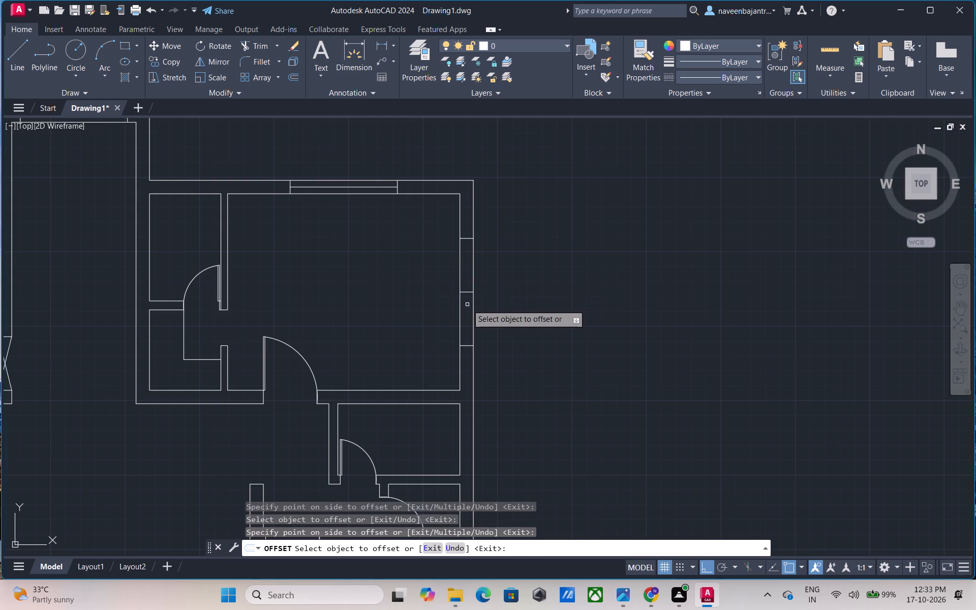
key("Escape")
type("tr")
key("space")
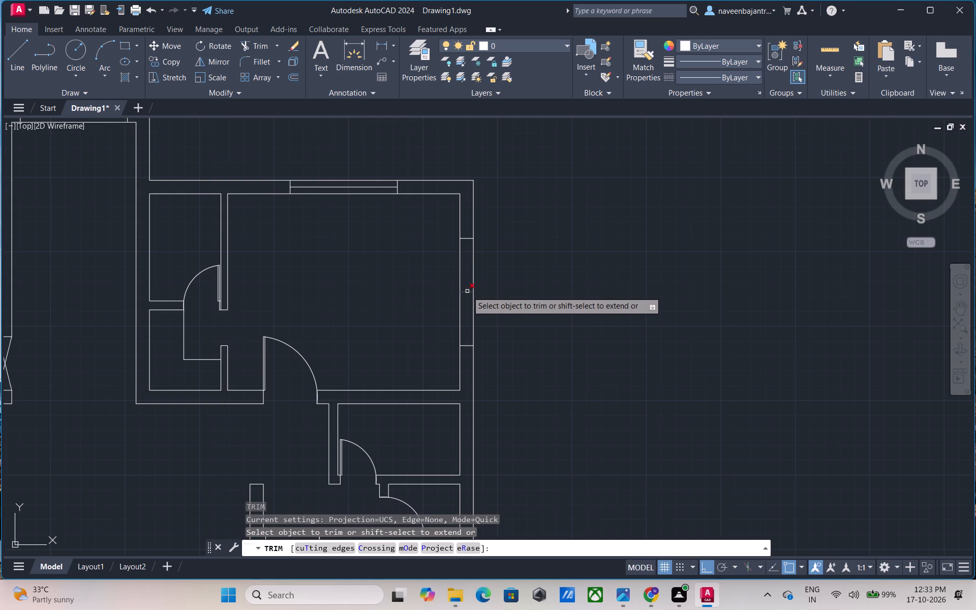
left_click(467, 291)
key("Escape")
Draw the glazing line between the midpoints of the two jamb lines in the northeast room's east wall.
type("l")
key("space")
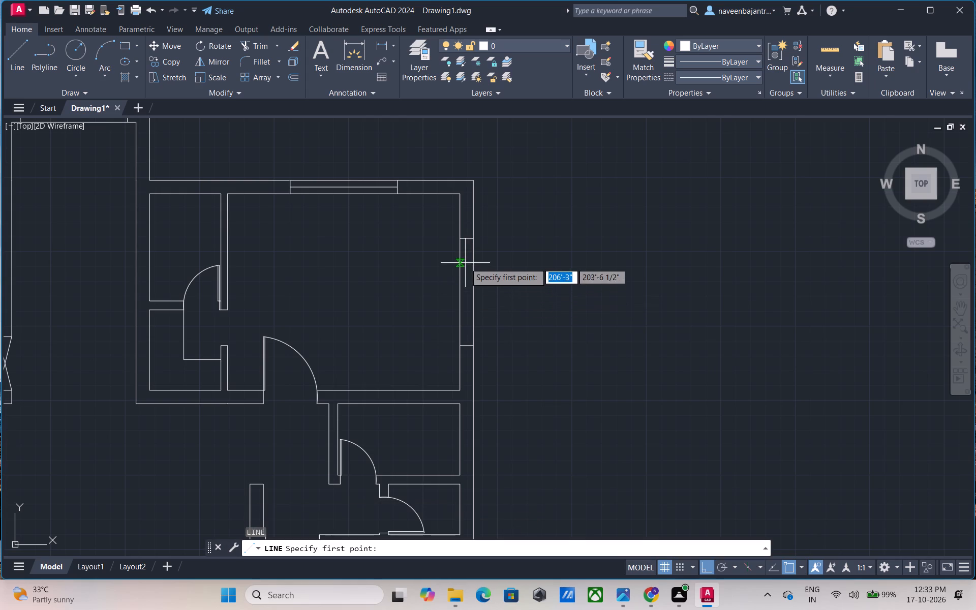
left_click(467, 240)
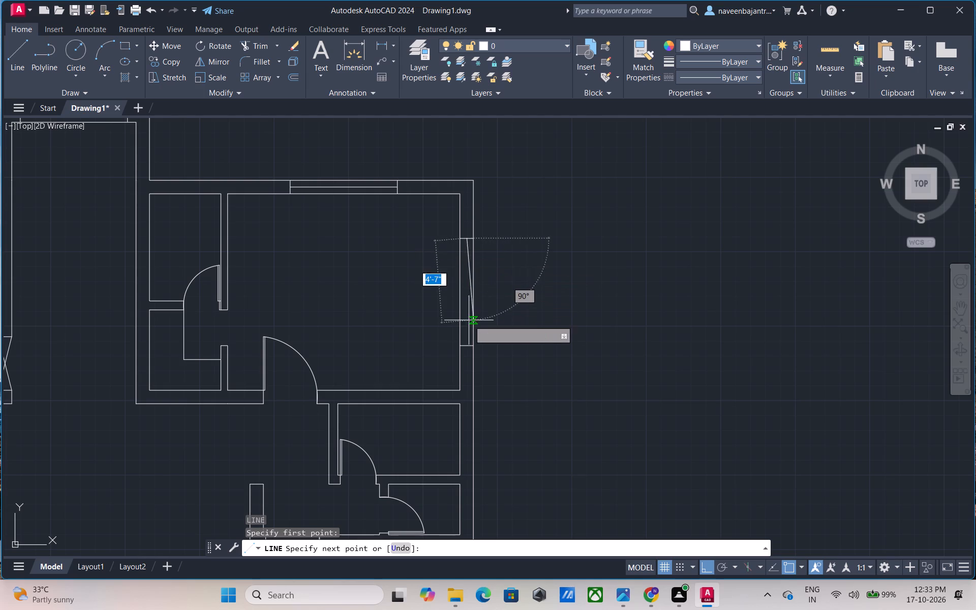
left_click(467, 345)
key("Escape")
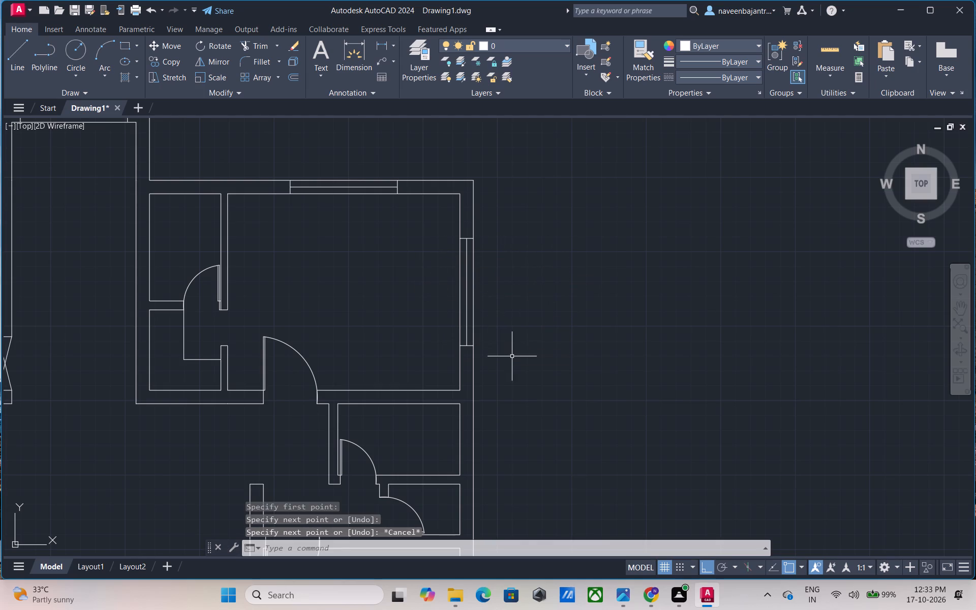
middle_click_drag(510, 368, 512, 284)
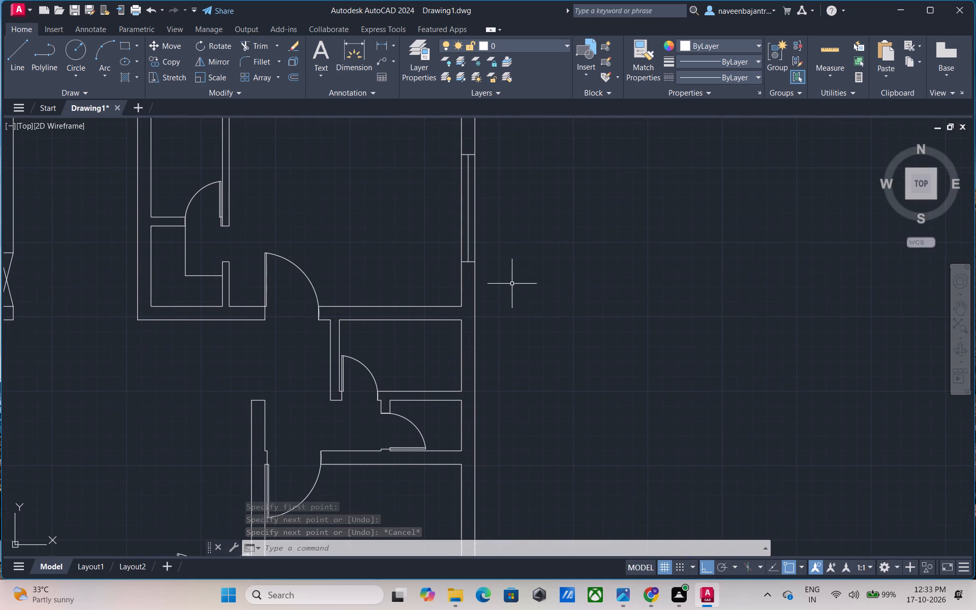
Draw a line across the east wall of the small room just south of the northeast room, from the inner face's midpoint, and trim it at the outer face.
middle_click_drag(518, 339, 535, 294)
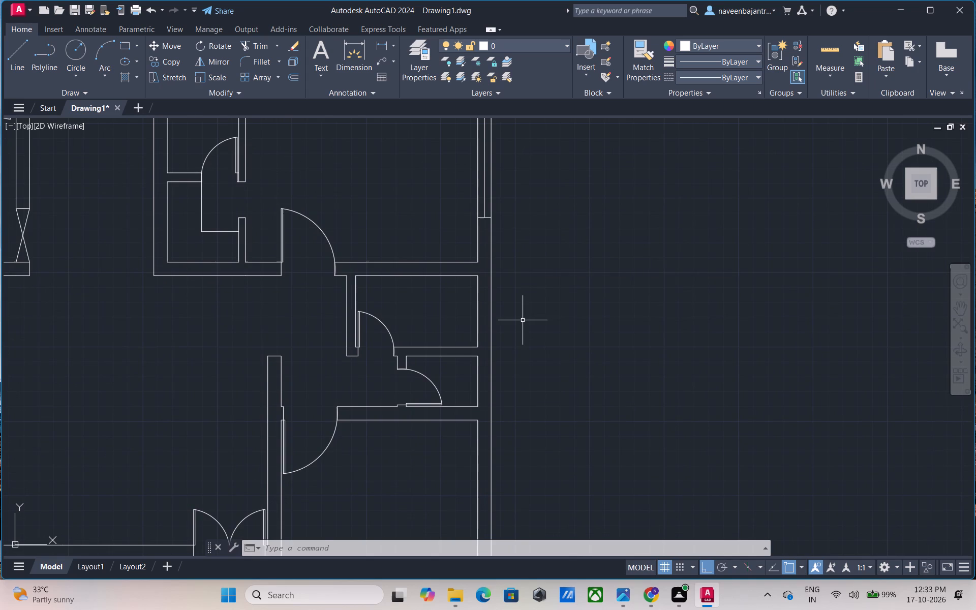
key("Escape")
type("l")
key("space")
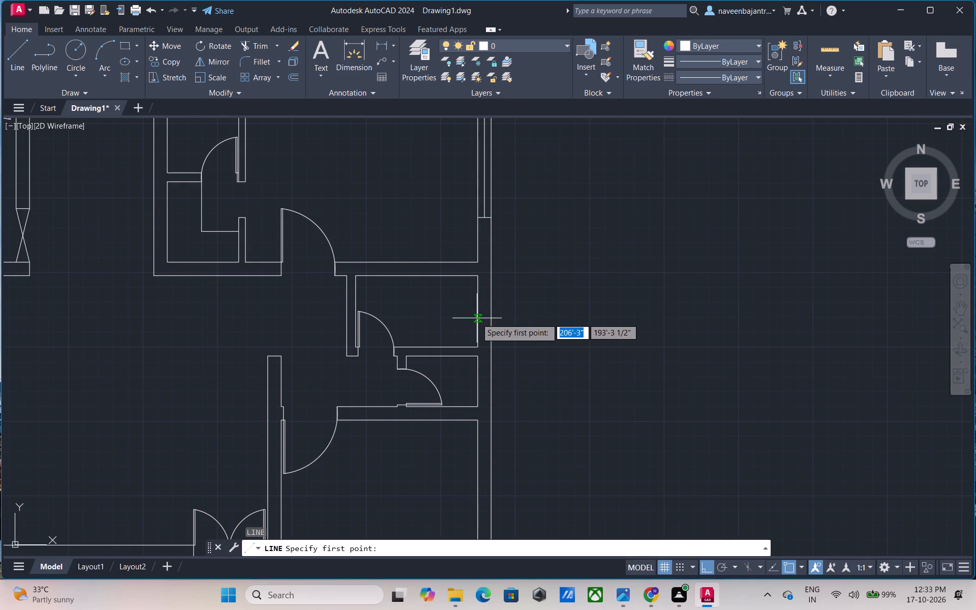
left_click(476, 315)
left_click(516, 314)
key("Escape")
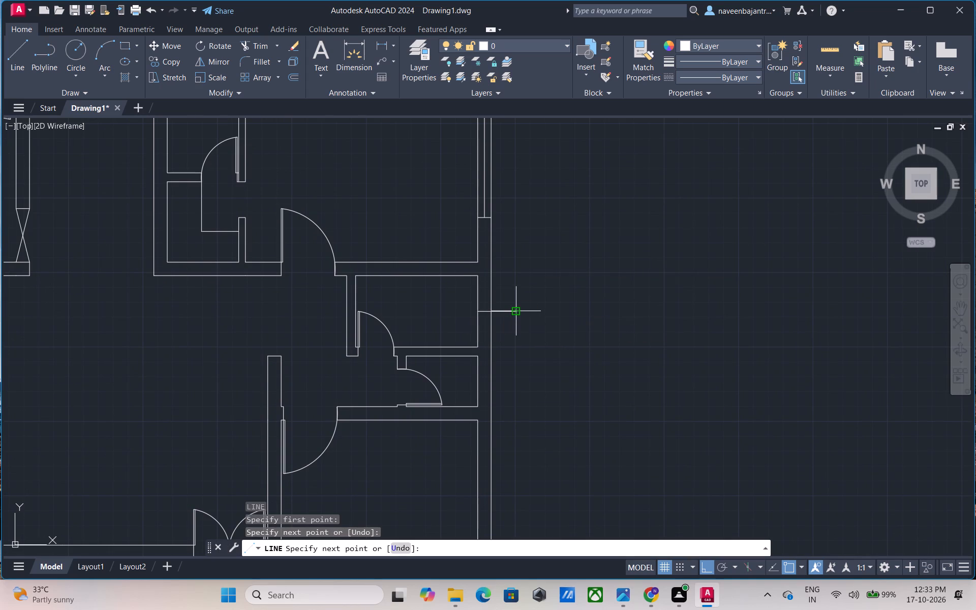
type("tr")
key("space")
left_click(503, 311)
key("Escape")
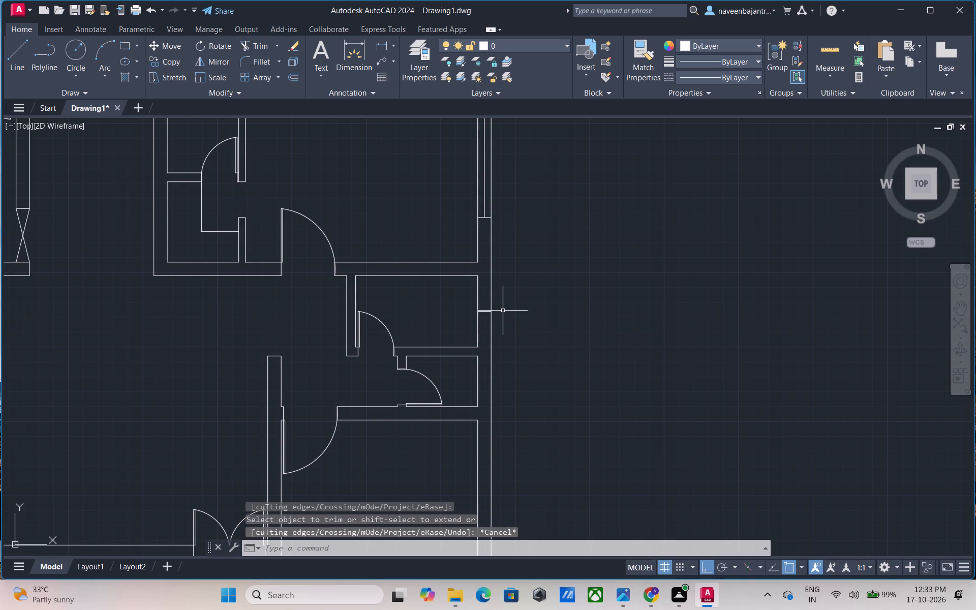
Offset the small room's east wall midpoint line 1.5' to both sides and remove the original centre line with Trim.
type("o 1.")
key("5")
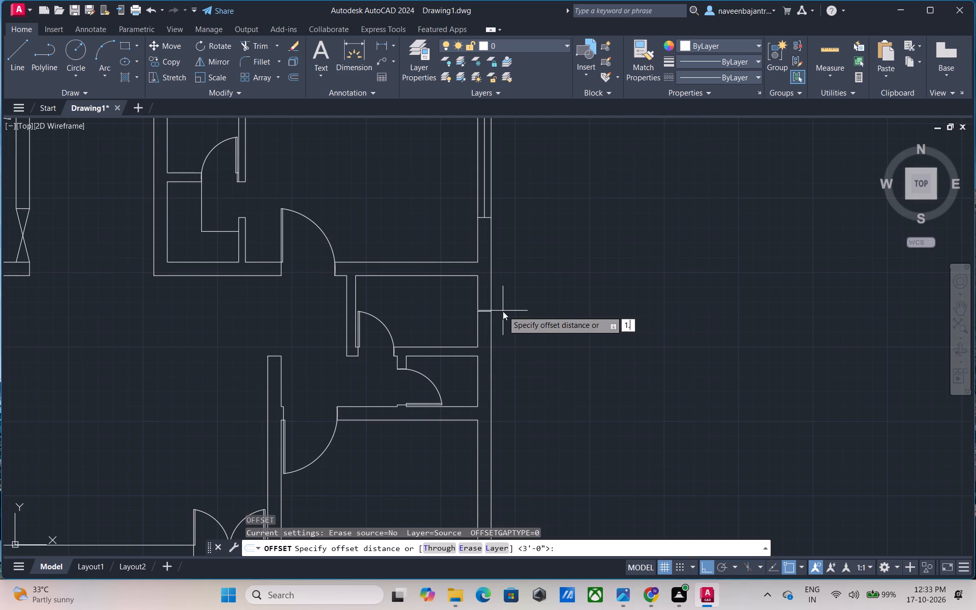
key("apostrophe")
key("Return")
left_click(483, 312)
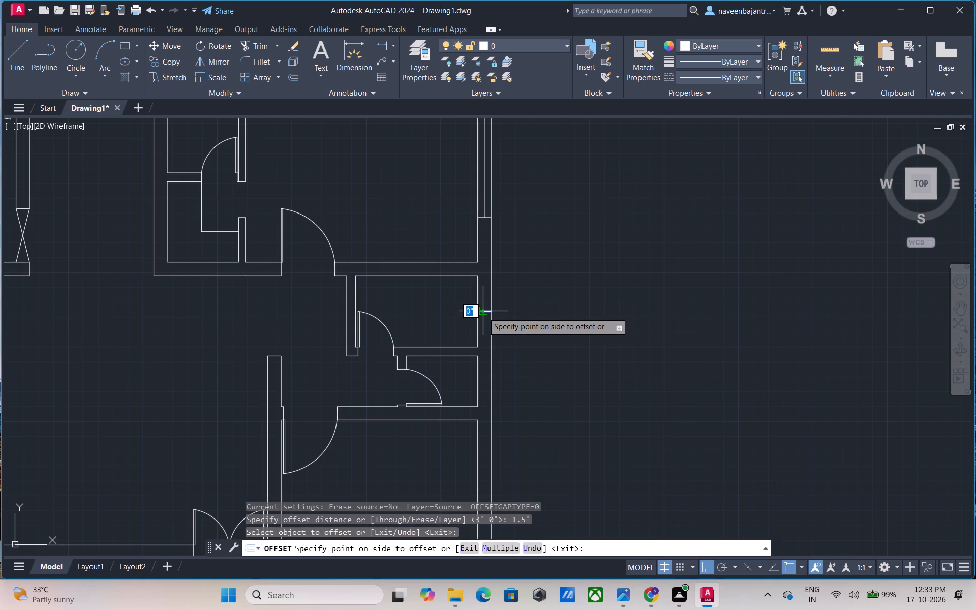
left_click(482, 303)
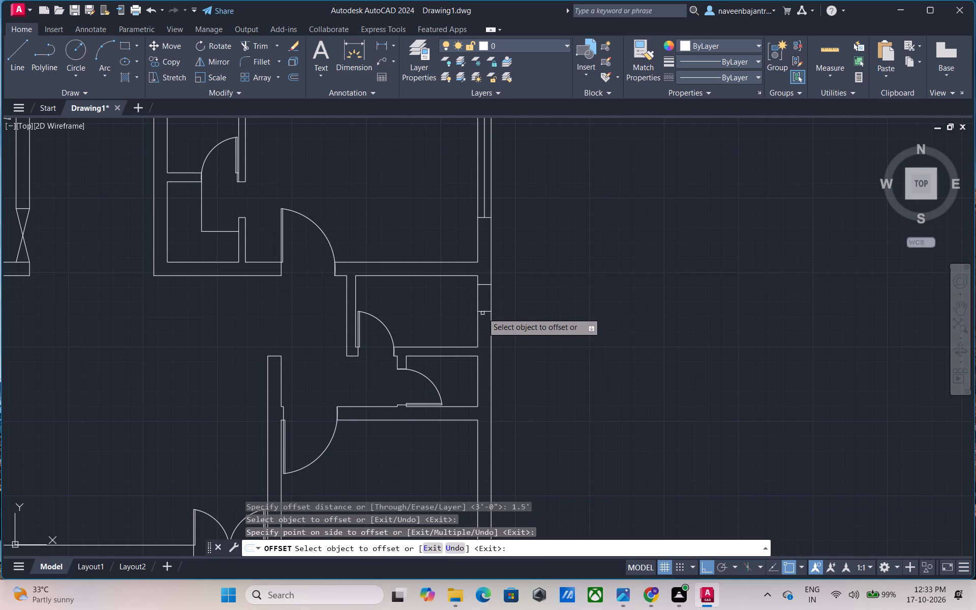
left_click(482, 313)
left_click(487, 325)
key("Escape")
type("tr")
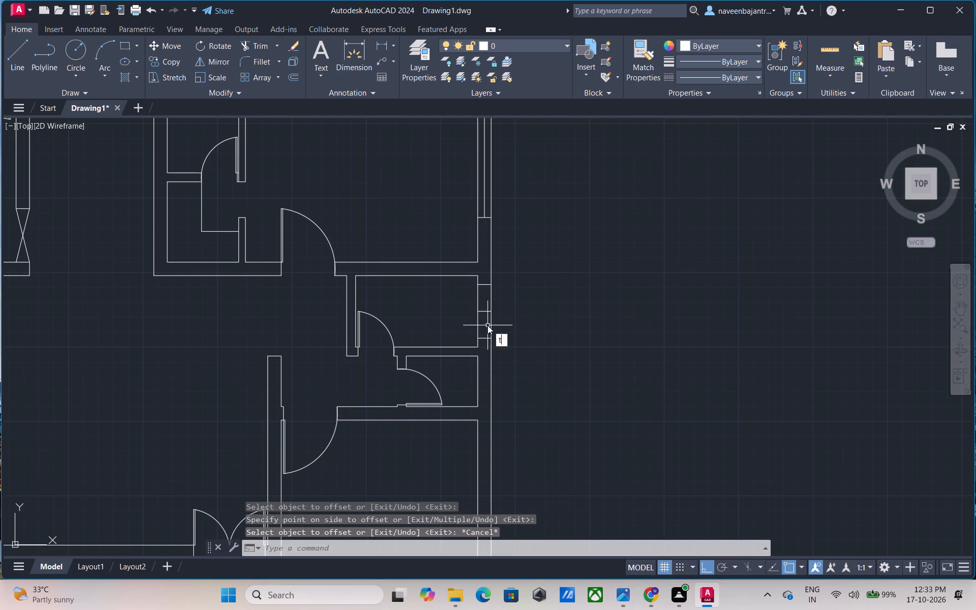
key("space")
left_click(485, 311)
key("Escape")
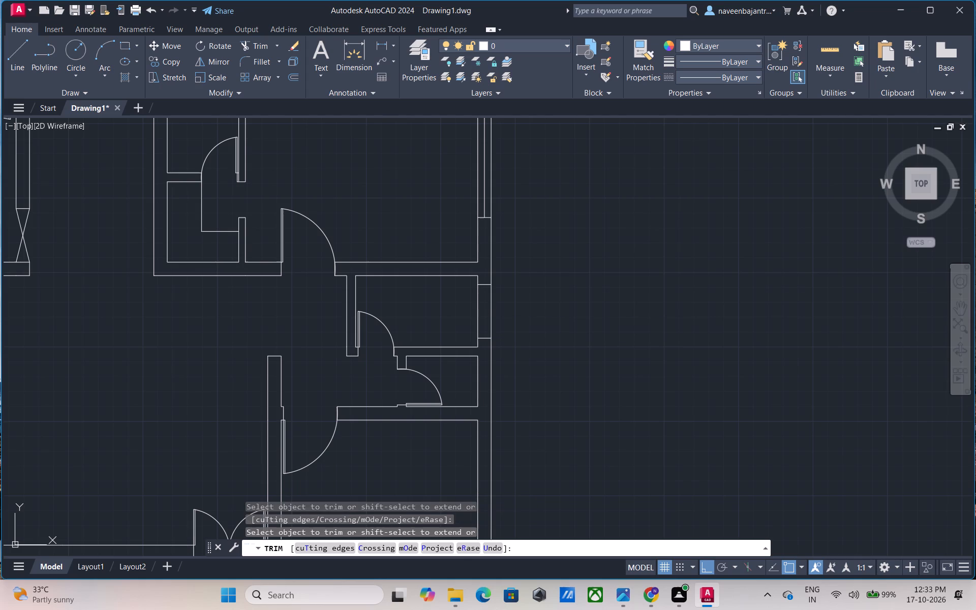
Draw the glazing line between the midpoints of the two jamb lines of this small room's 3' window.
type("l")
key("space")
left_click(484, 287)
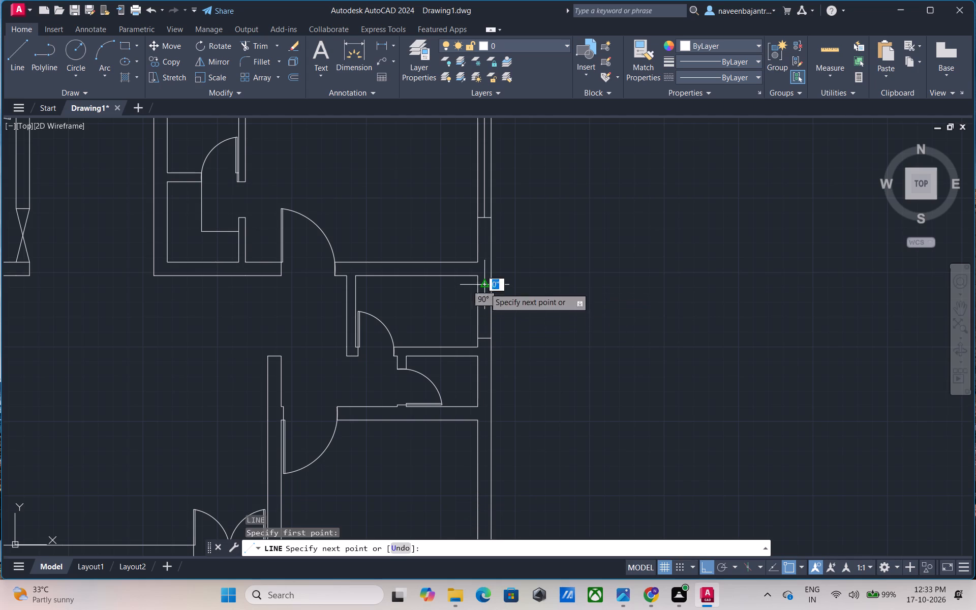
left_click(487, 339)
key("Escape")
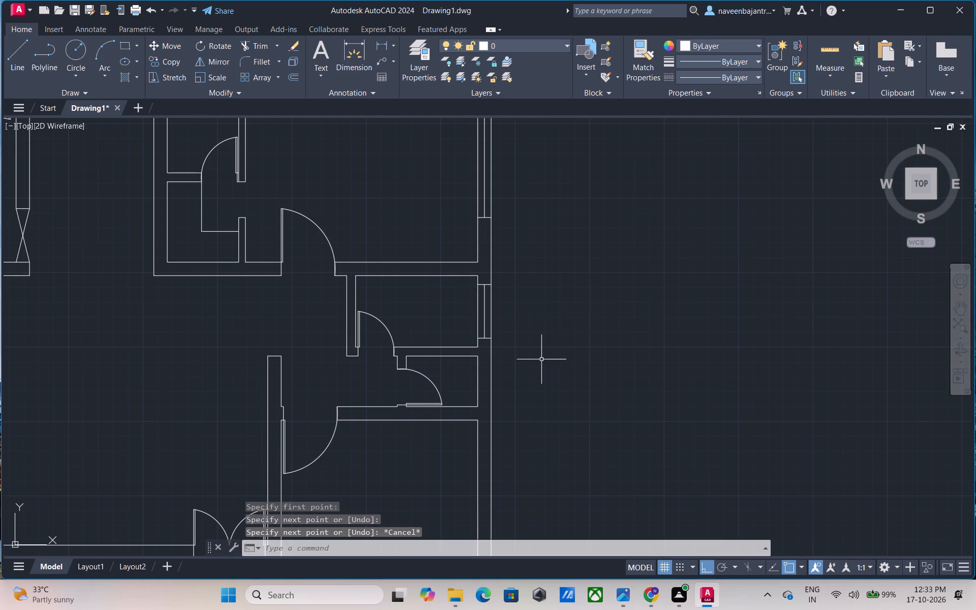
Draw a line across the east wall of the smallest room below it, from the inner face's midpoint, and trim it at the outer face.
middle_click_drag(544, 360, 538, 311)
scroll(524, 344, "up", 1)
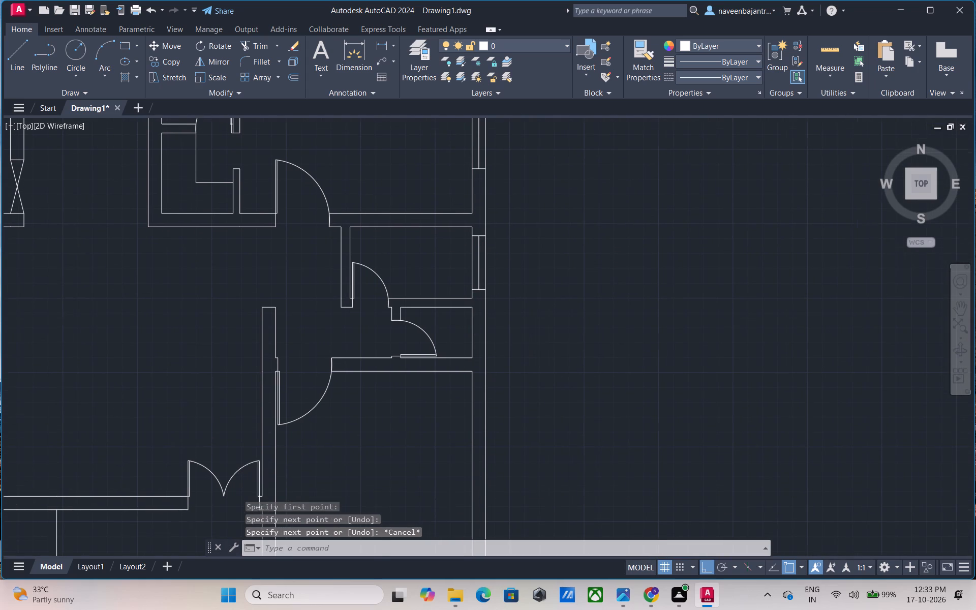
key("Escape")
type("l")
key("space")
left_click(443, 328)
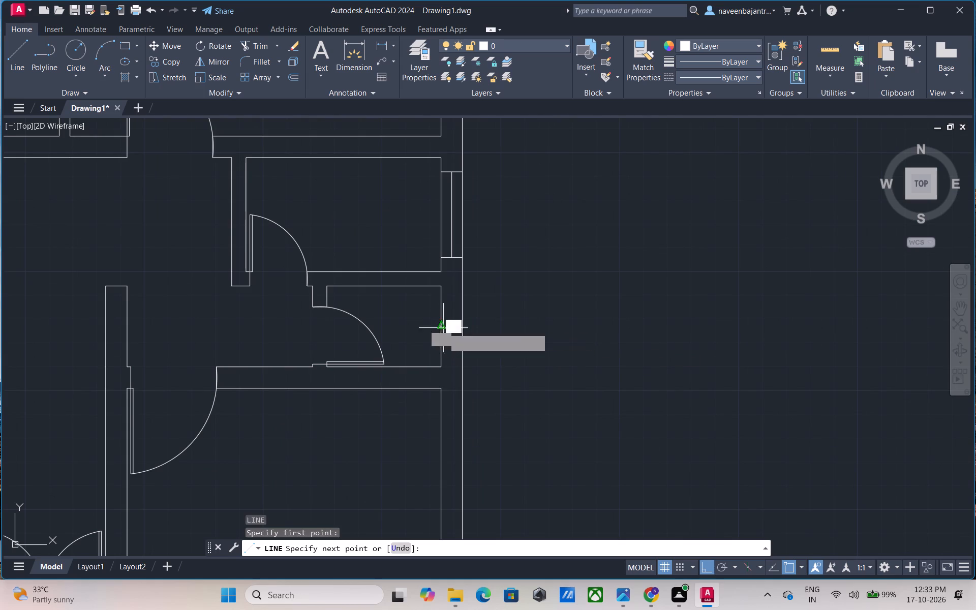
left_click(503, 329)
key("Escape")
type("tr")
key("space")
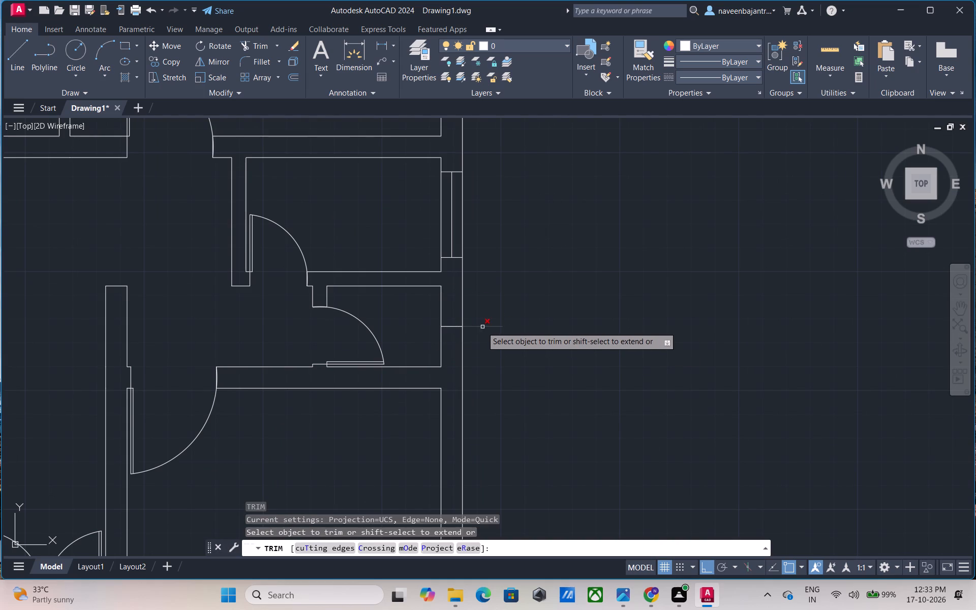
left_click(480, 326)
key("Escape")
Offset the smallest room's east wall midpoint line 1' to both sides and remove the original centre line with Trim.
type("o 1'")
key("Return")
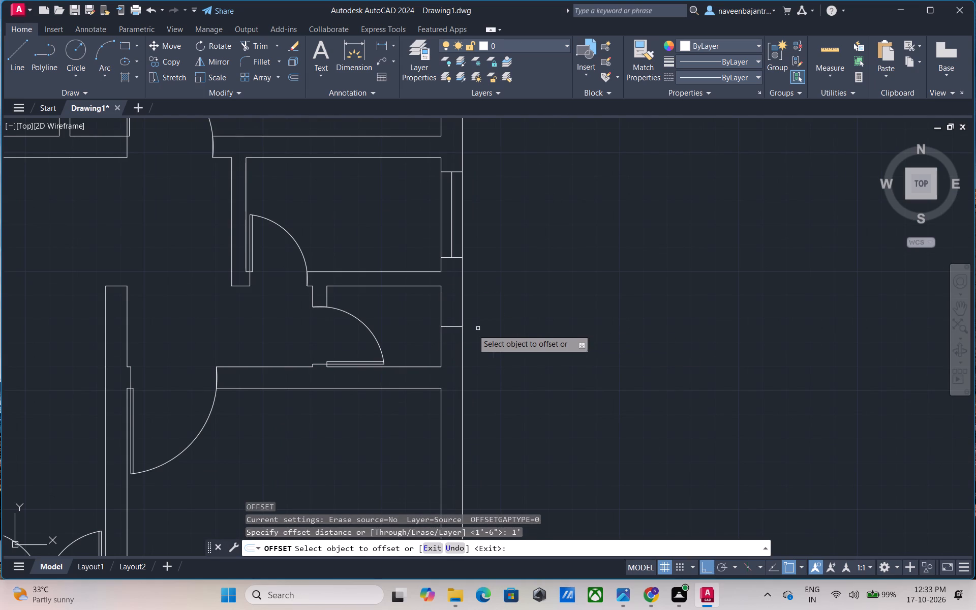
left_click(453, 325)
left_click(453, 320)
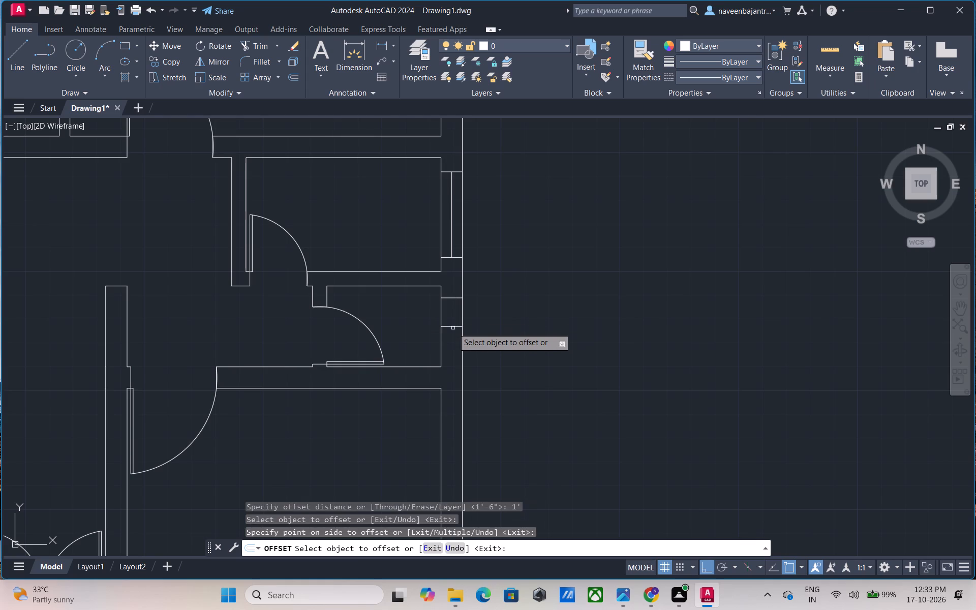
left_click(453, 326)
left_click(453, 340)
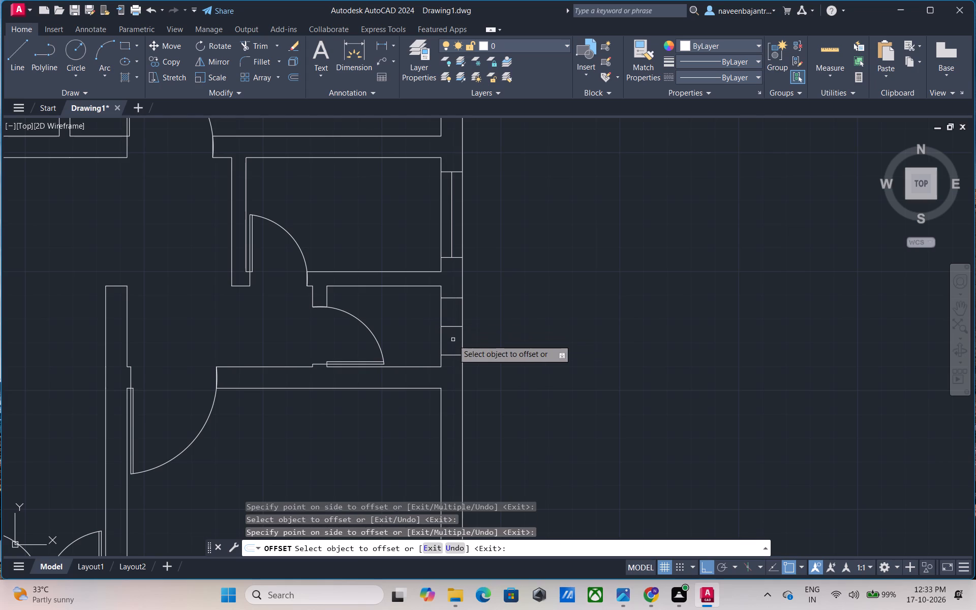
key("Escape")
type("tr")
key("space")
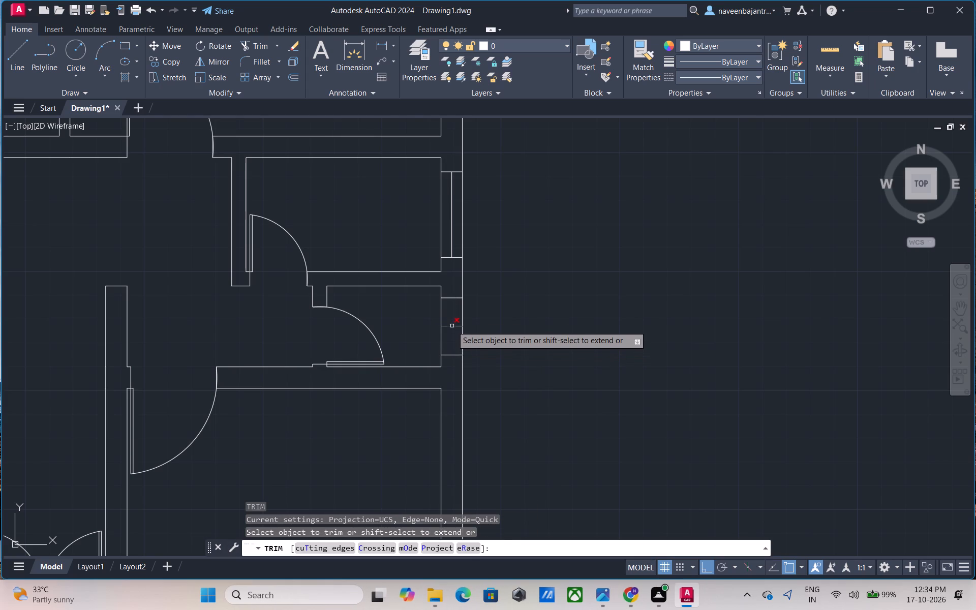
left_click(452, 326)
key("Escape")
Draw the glazing line between the midpoints of the two jamb lines in the smallest room's east wall.
type("l")
key("space")
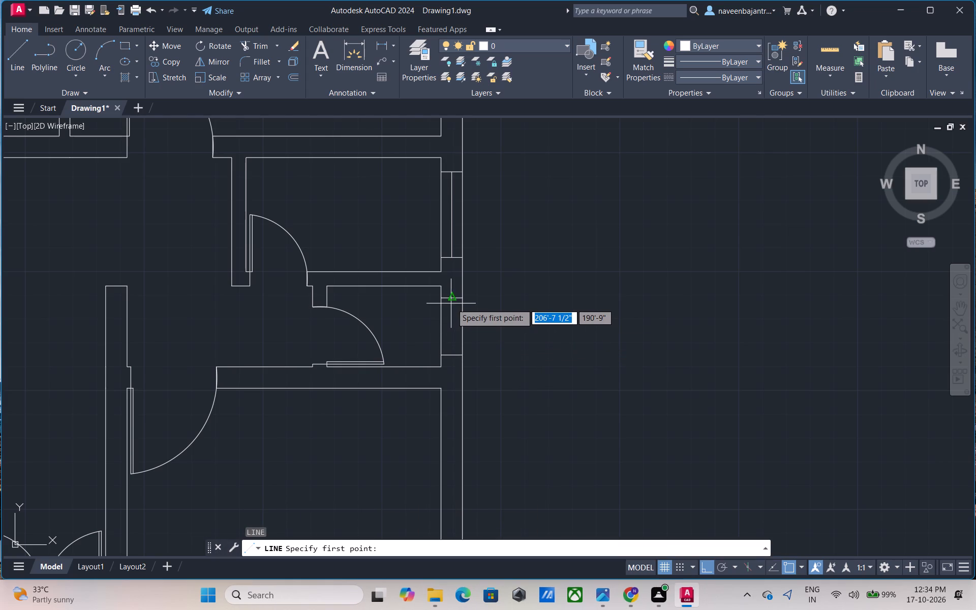
left_click(451, 300)
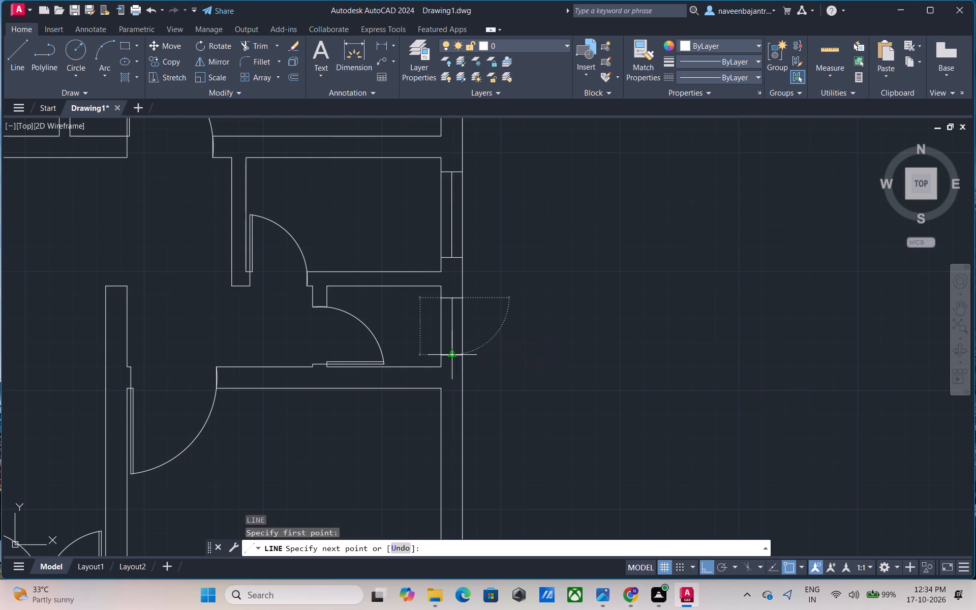
left_click(453, 352)
key("Escape")
Draw a line across the southeast room's east wall from the inner face's midpoint, and trim it at the outer face.
scroll(503, 355, "down", 2)
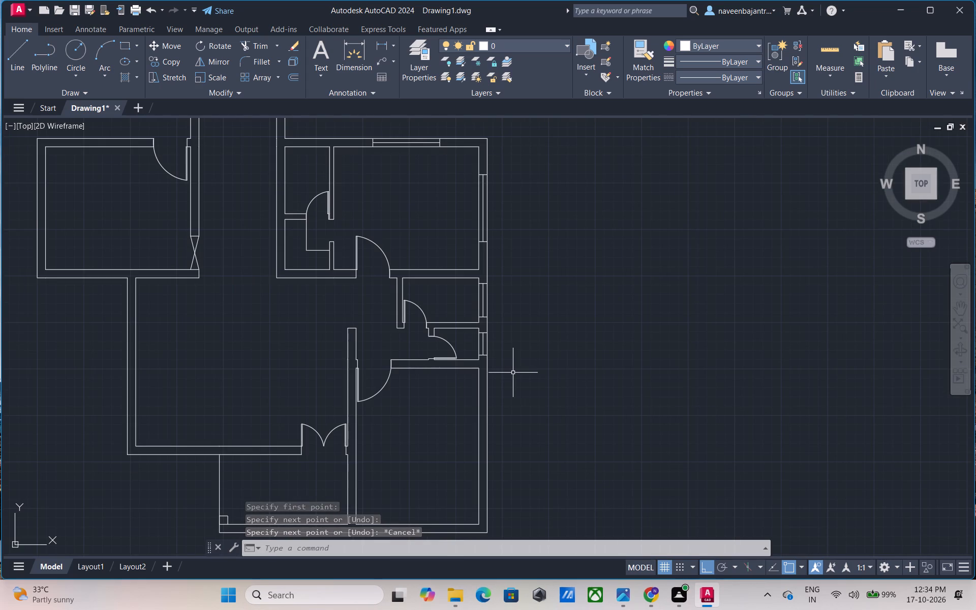
scroll(513, 373, "down", 1)
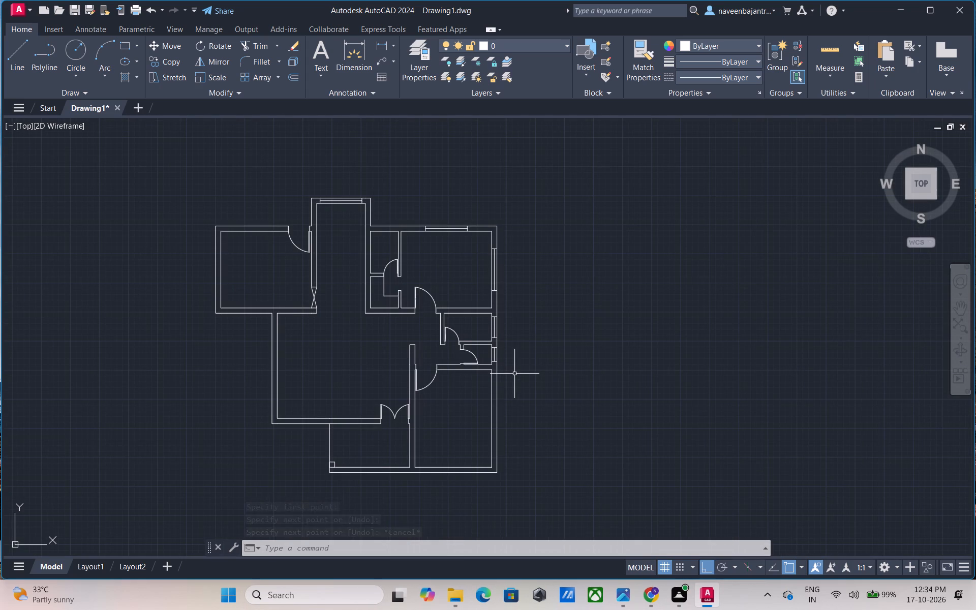
middle_click_drag(514, 374, 526, 305)
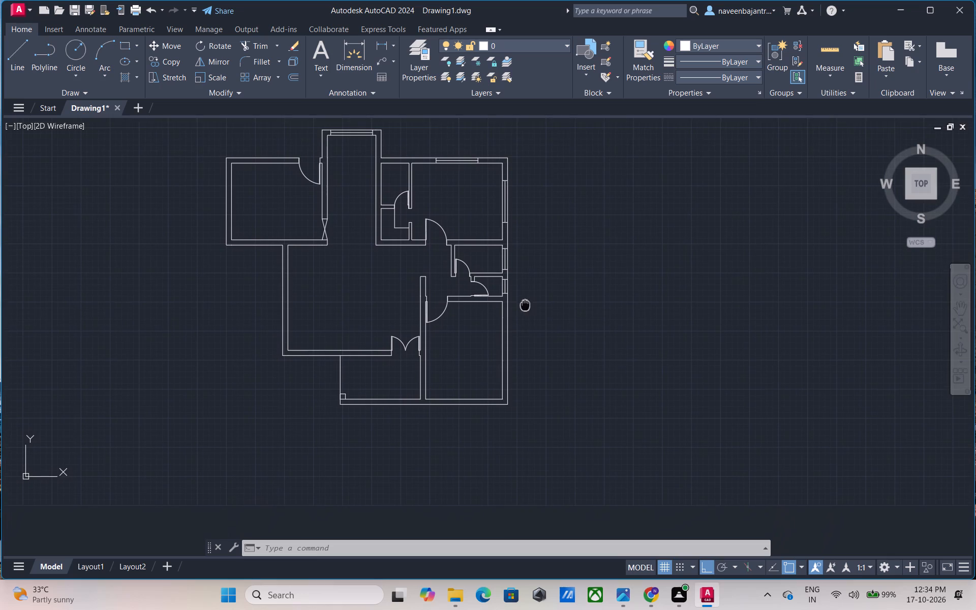
middle_click_drag(526, 305, 527, 302)
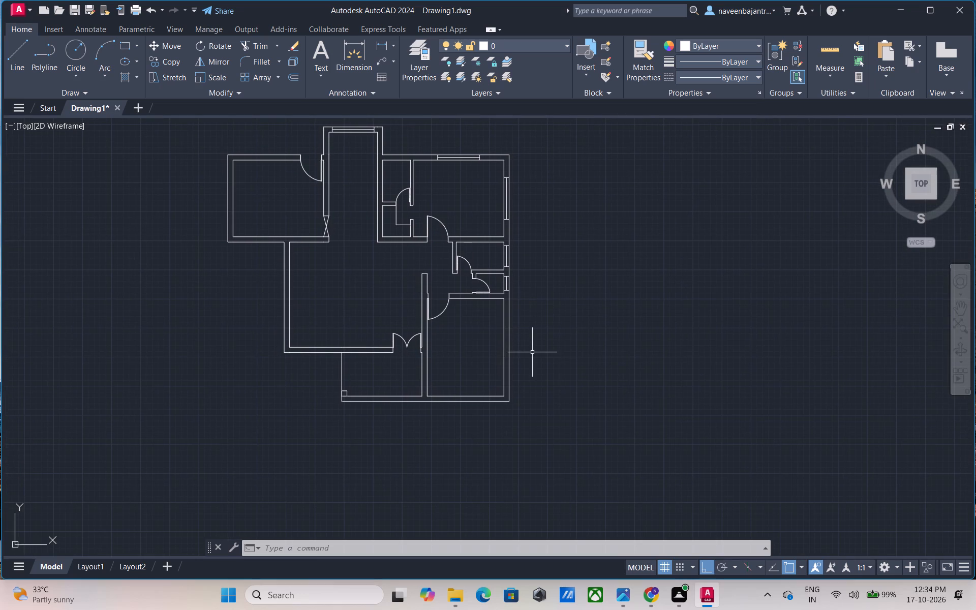
scroll(532, 352, "up", 2)
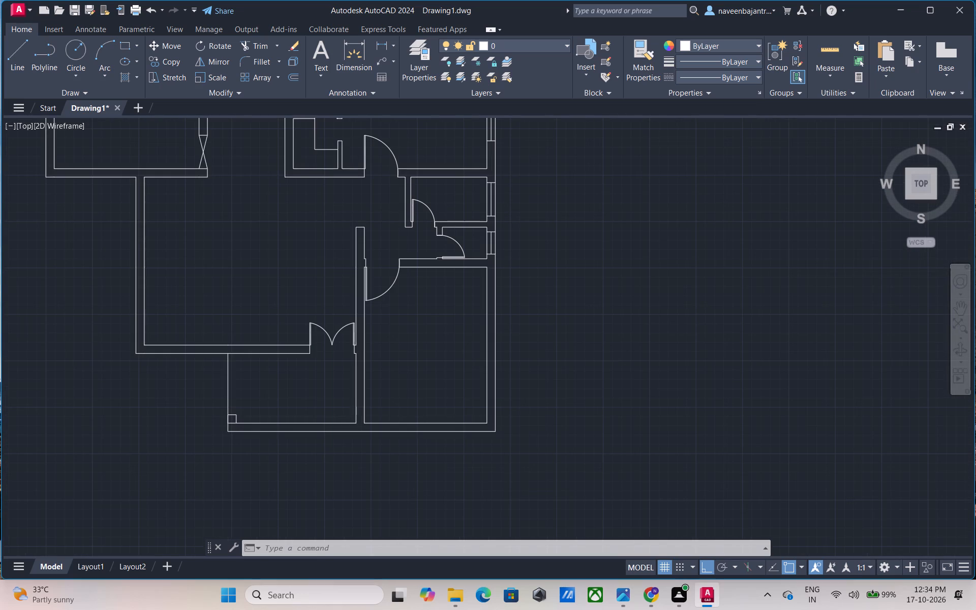
key("Escape")
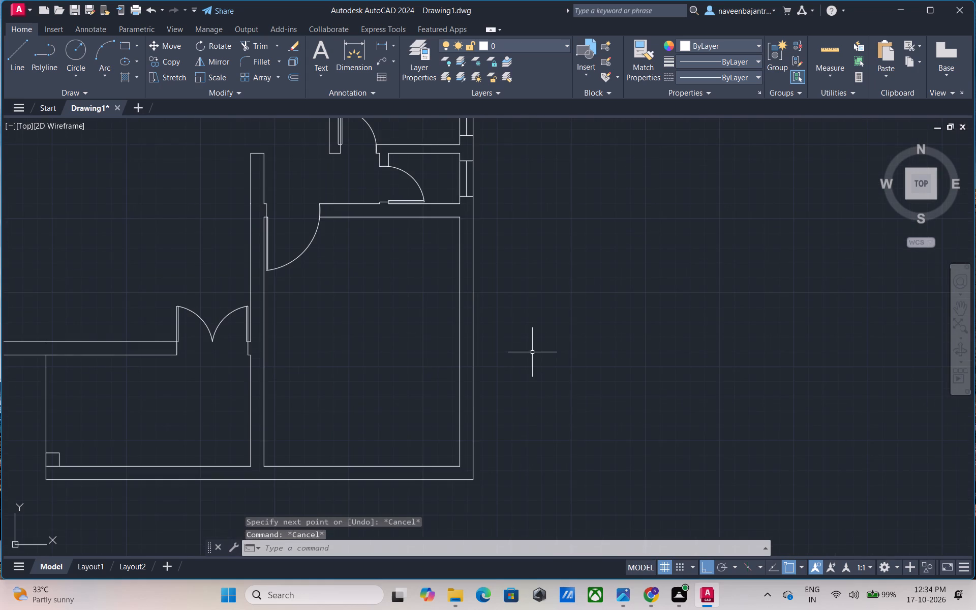
type("l")
key("space")
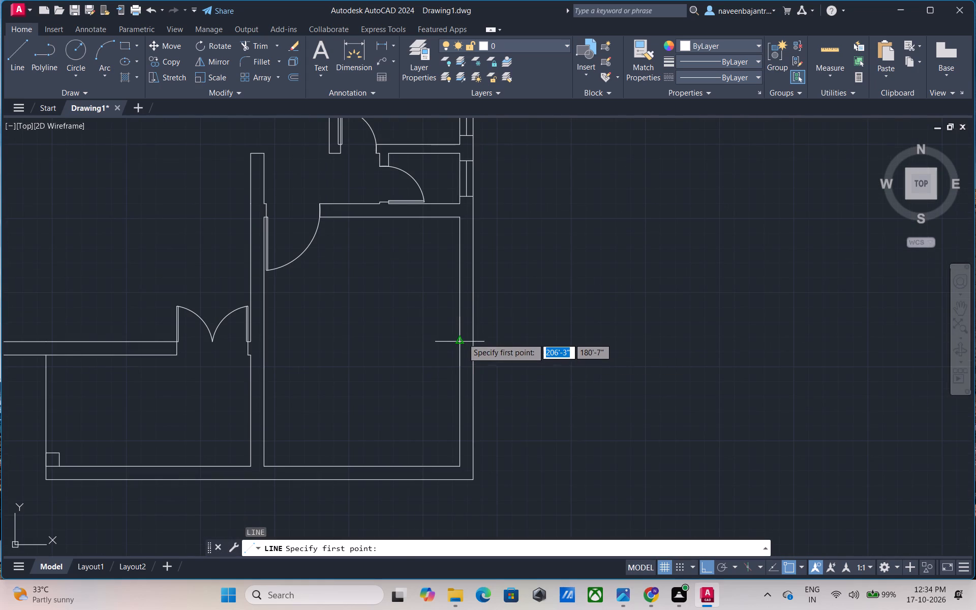
left_click(463, 338)
left_click(493, 341)
key("Escape")
type("tr")
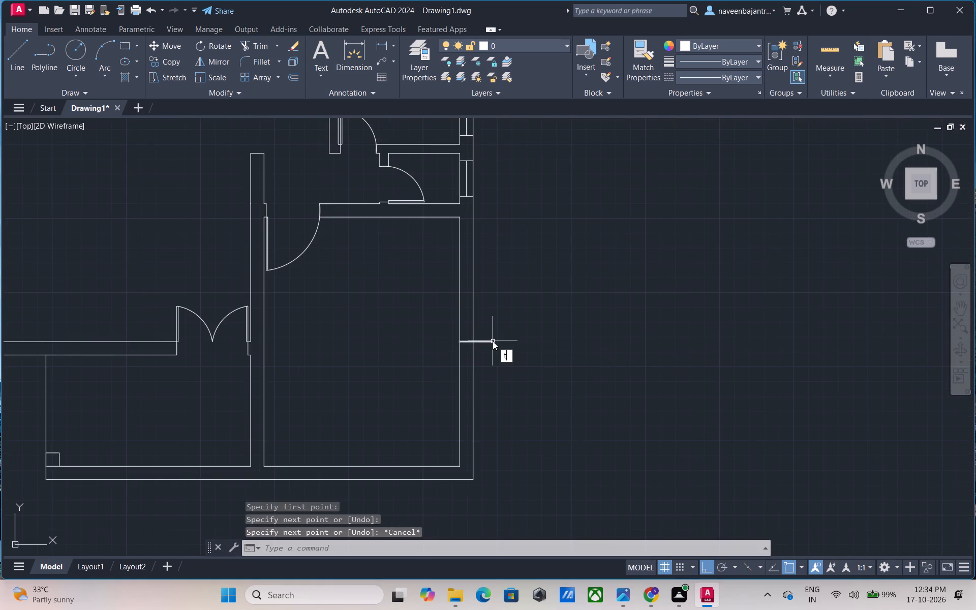
key("space")
left_click(481, 341)
key("Escape")
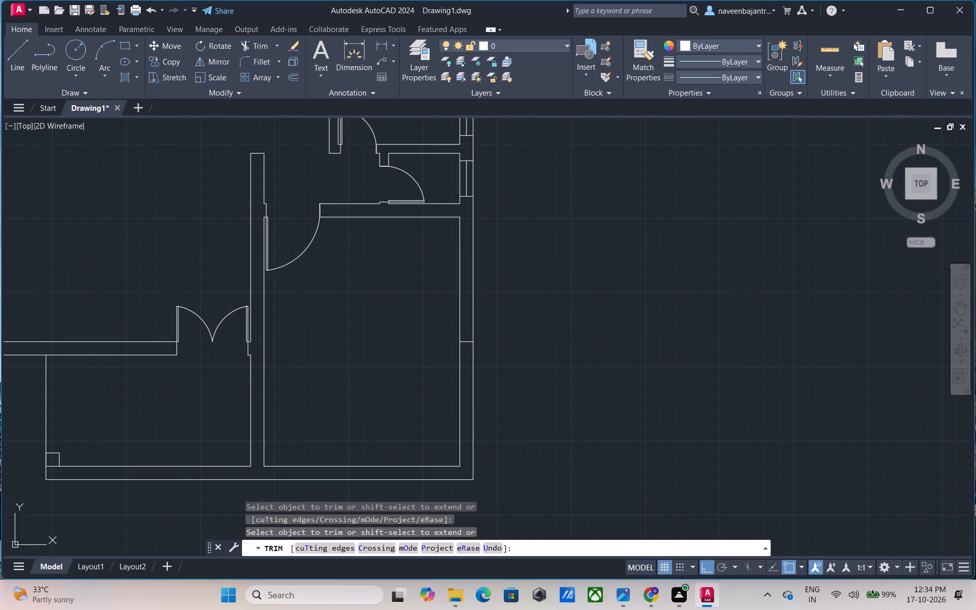
Offset the southeast room's east wall midpoint line 3' to both sides and remove the original centre line with Trim.
type("o 3'")
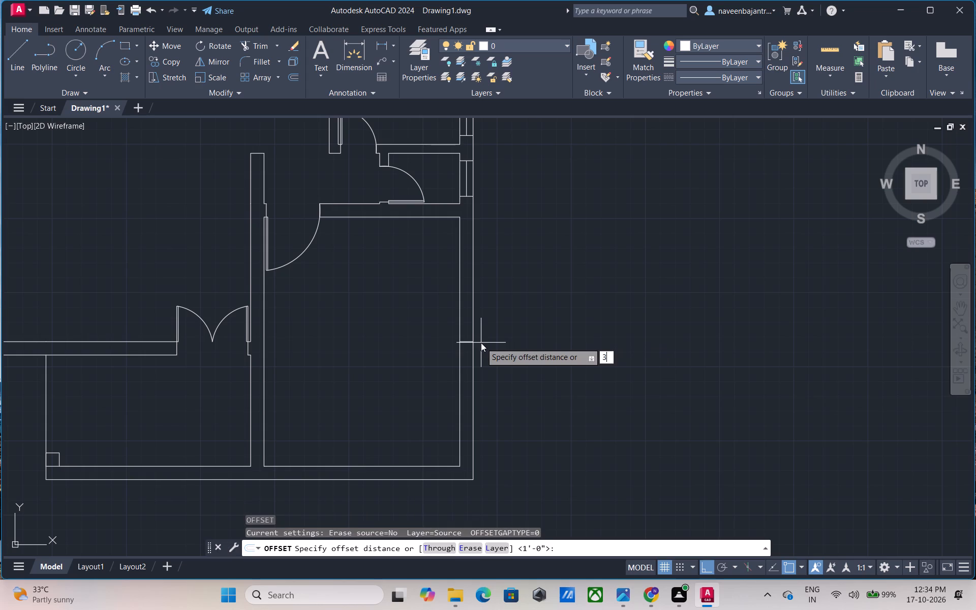
key("Return")
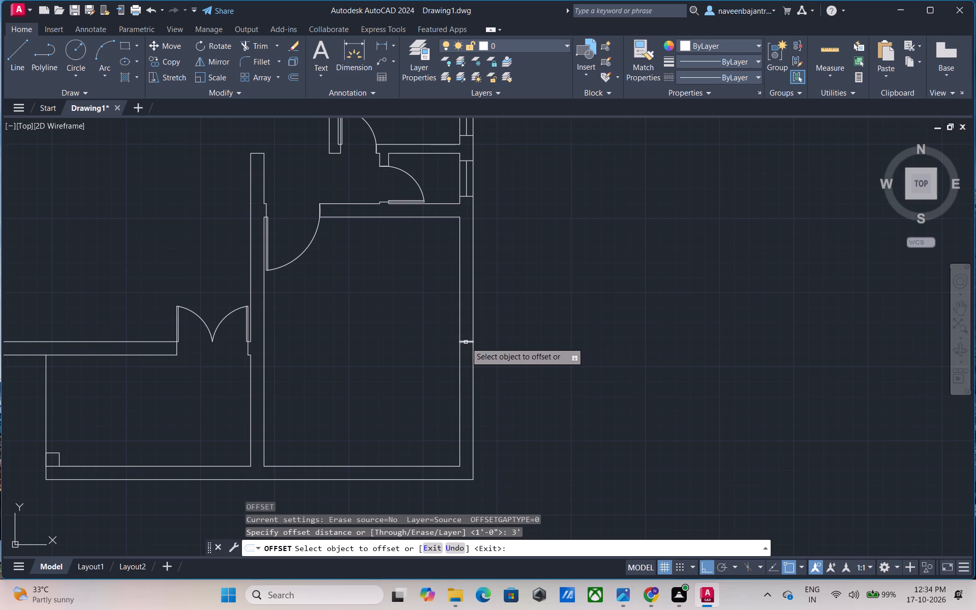
left_click(466, 342)
left_click(466, 332)
left_click(465, 341)
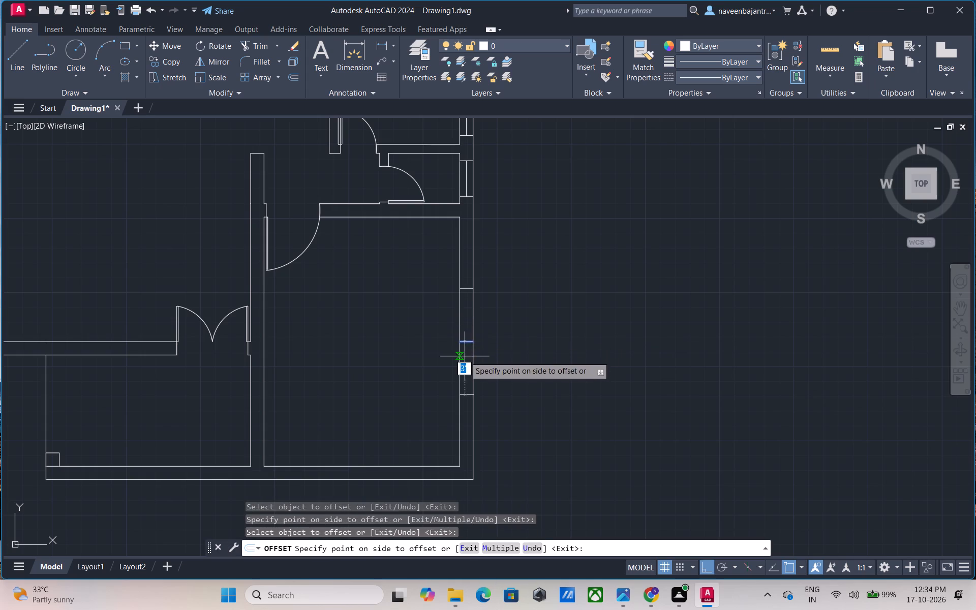
left_click(464, 358)
key("Escape")
type("tr")
key("space")
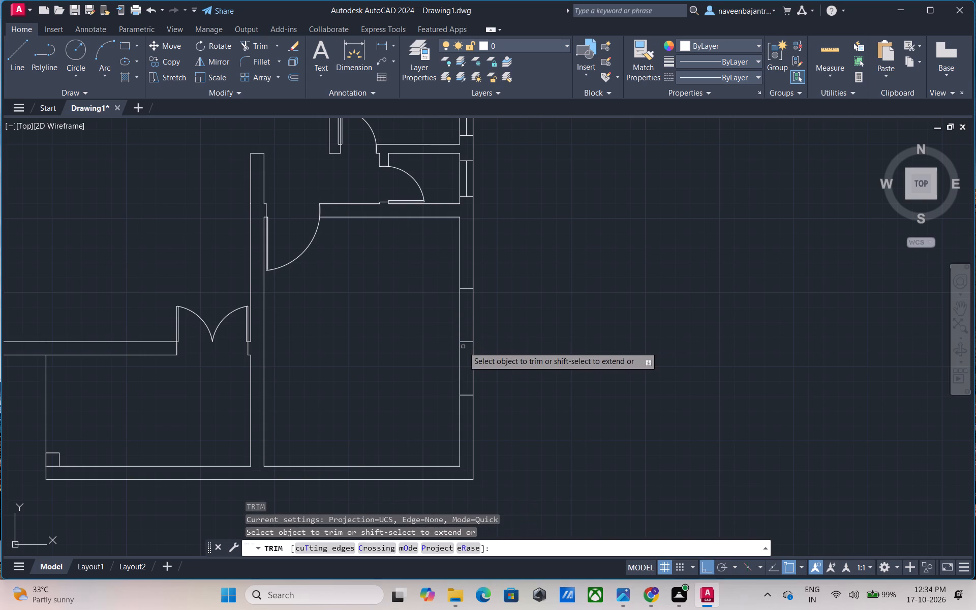
left_click(468, 343)
key("Escape")
Draw the glazing line between the midpoints of the two jamb lines in the southeast room's east wall.
type("l")
key("space")
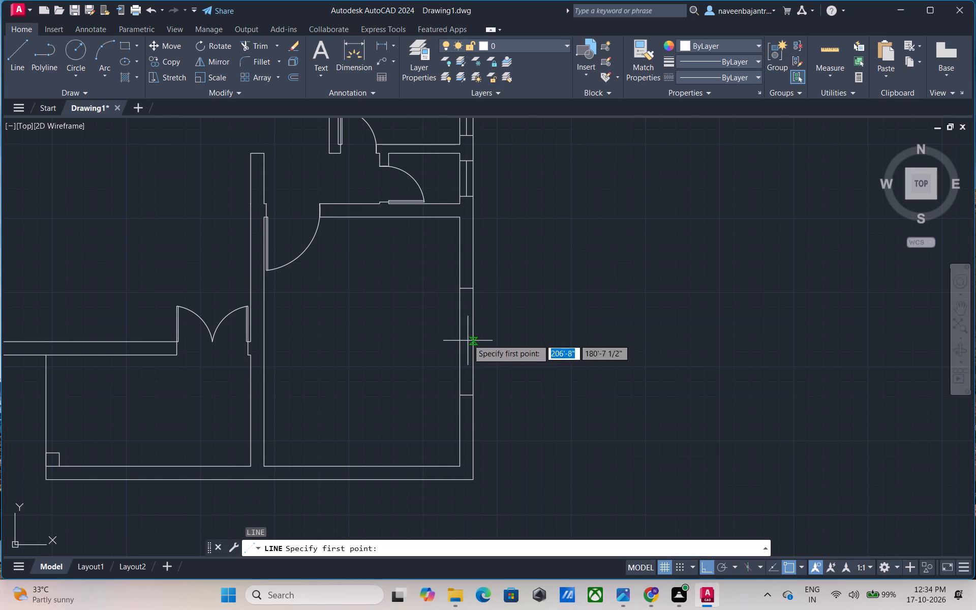
left_click(467, 290)
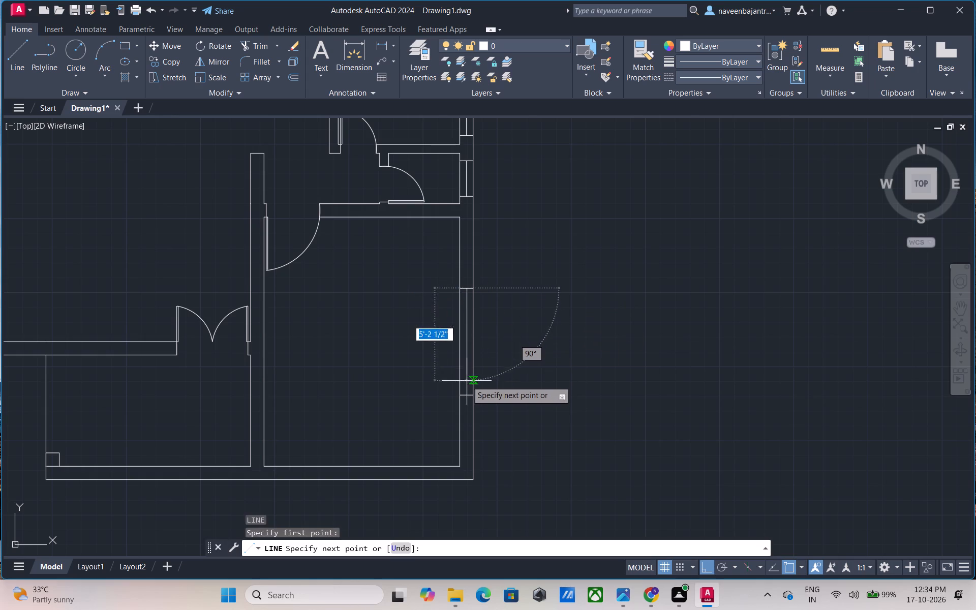
left_click(465, 394)
key("Escape")
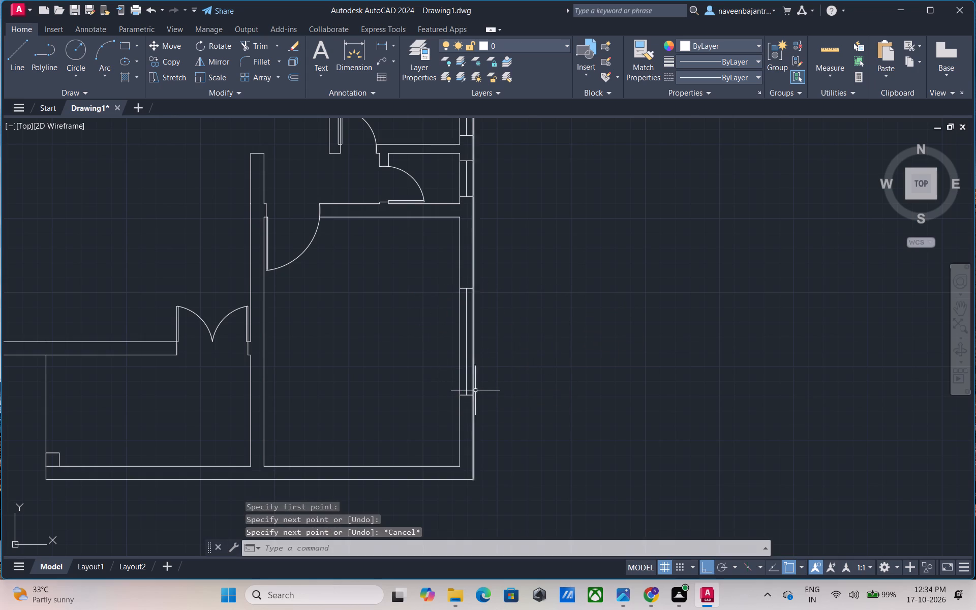
Draw a line across the southeast room's south wall from the inner face's midpoint, and trim it at the outer face.
middle_click_drag(418, 500, 431, 468)
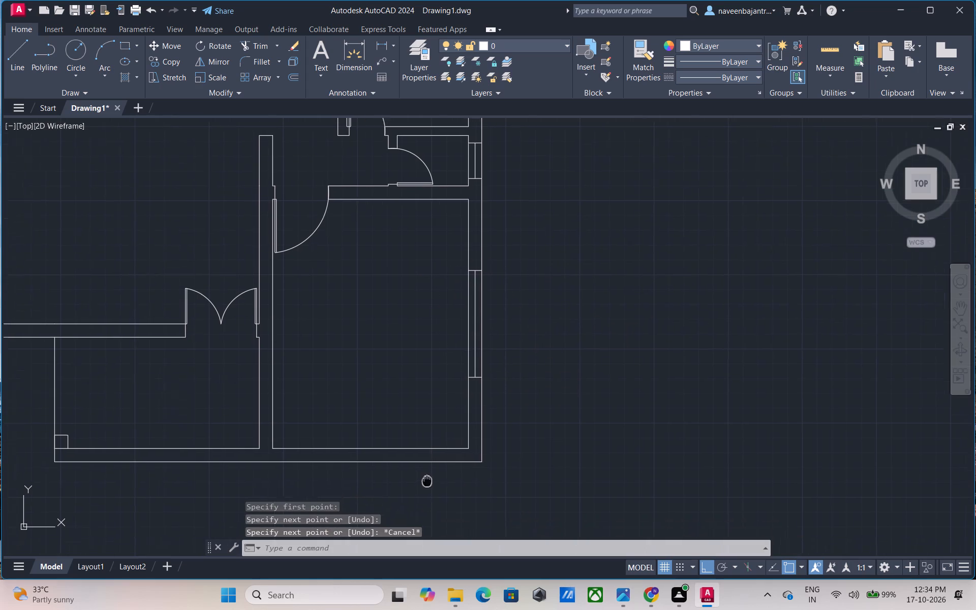
middle_click_drag(431, 468, 466, 387)
scroll(436, 400, "up", 1)
key("Escape")
type("l")
key("space")
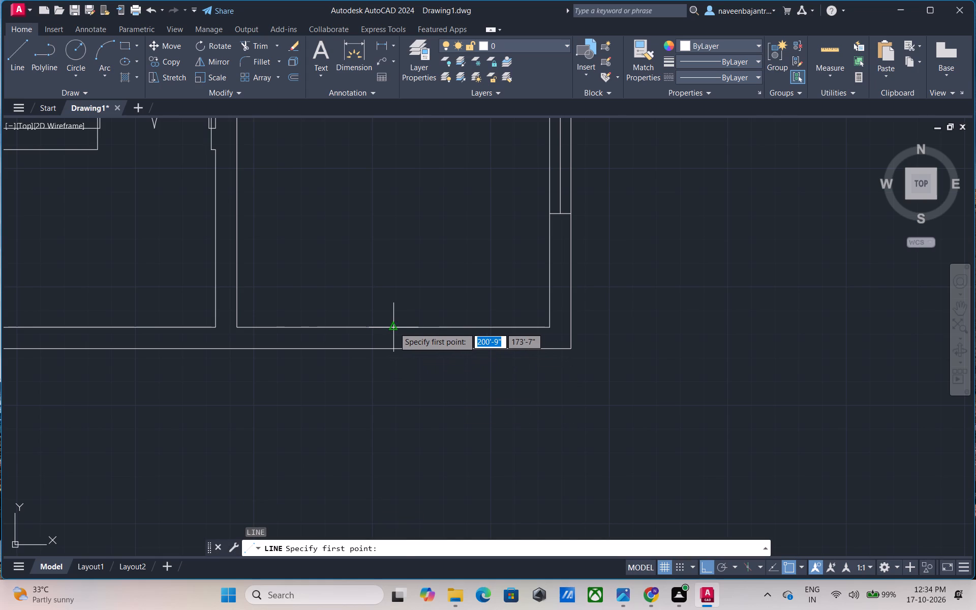
left_click_drag(394, 327, 393, 333)
left_click(390, 362)
key("Escape")
type("tr")
key("space")
left_click(393, 357)
key("Escape")
Offset the southeast room's south wall midpoint line 3' to both sides and remove the original centre line with Trim.
type("o")
key("space")
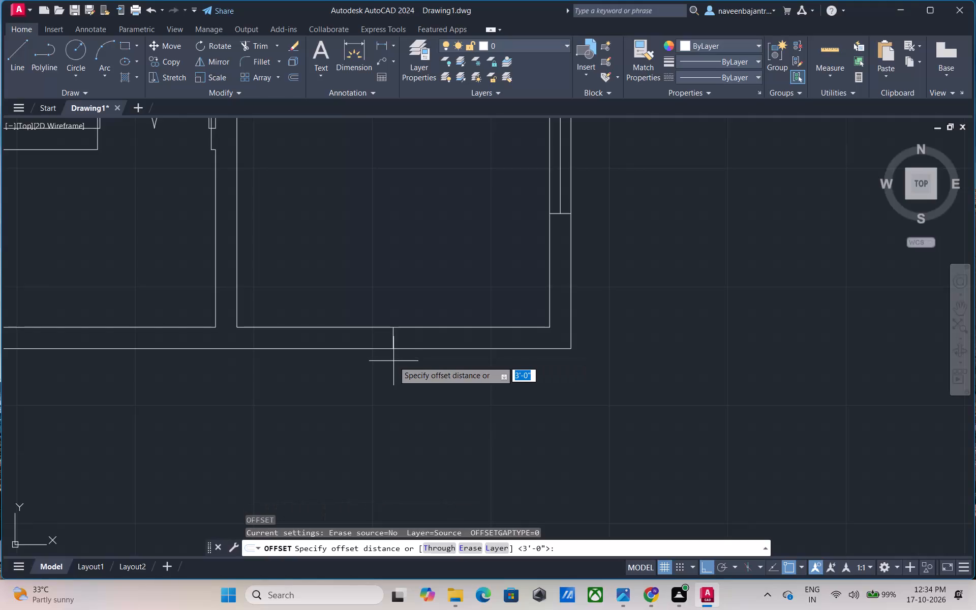
key("3")
key("apostrophe")
key("Return")
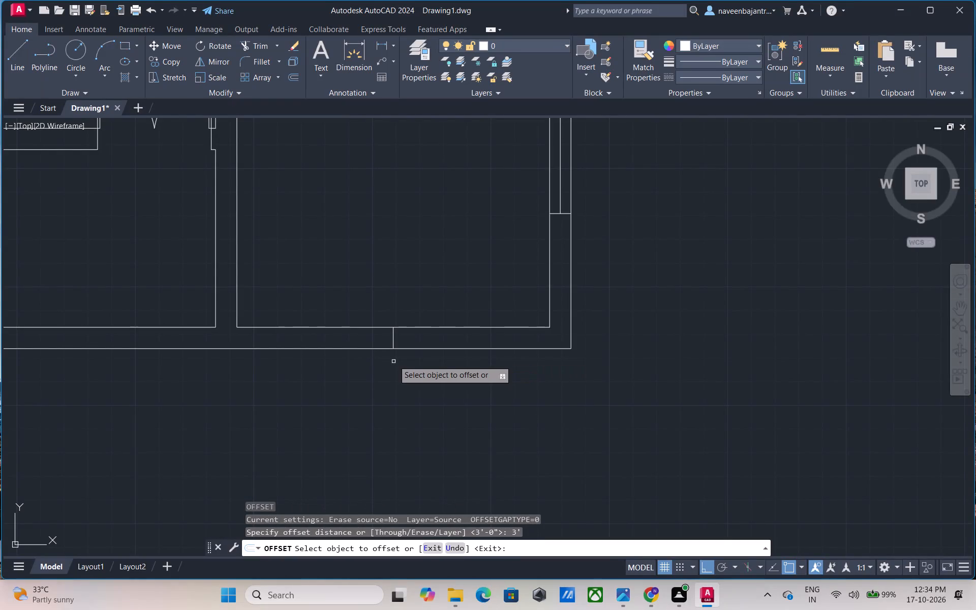
left_click(393, 335)
left_click(422, 341)
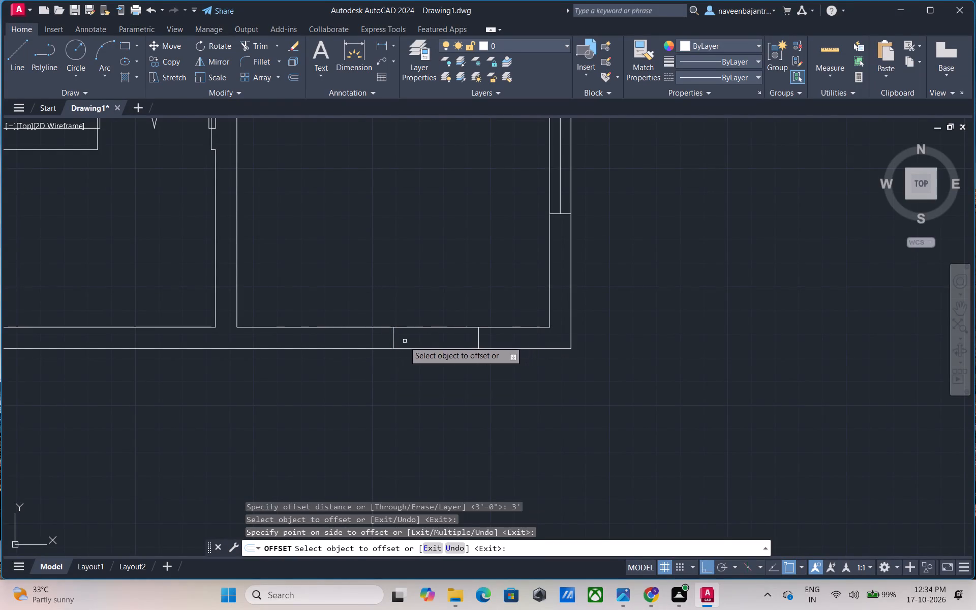
left_click(393, 342)
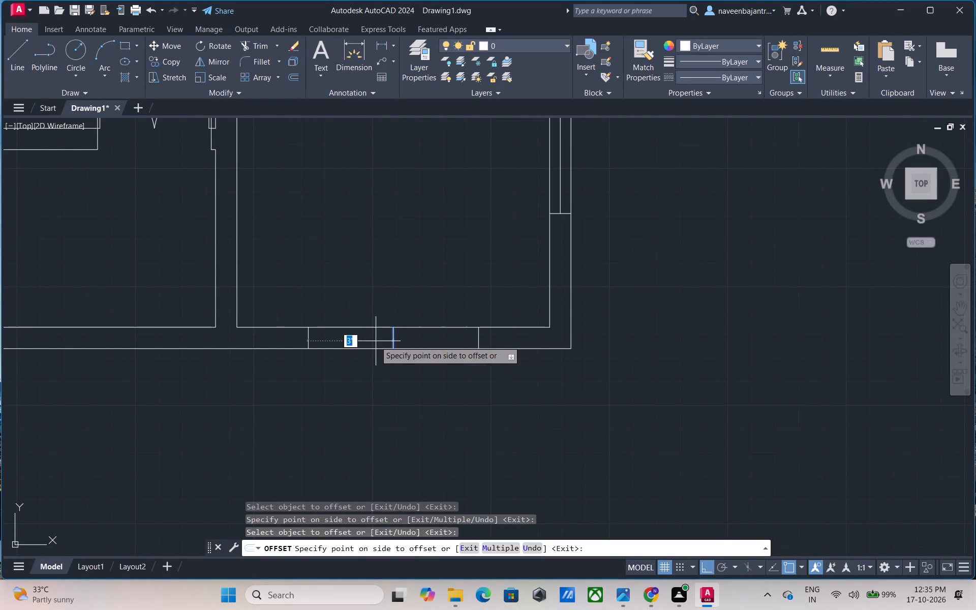
left_click(375, 341)
key("Escape")
type("tr")
key("space")
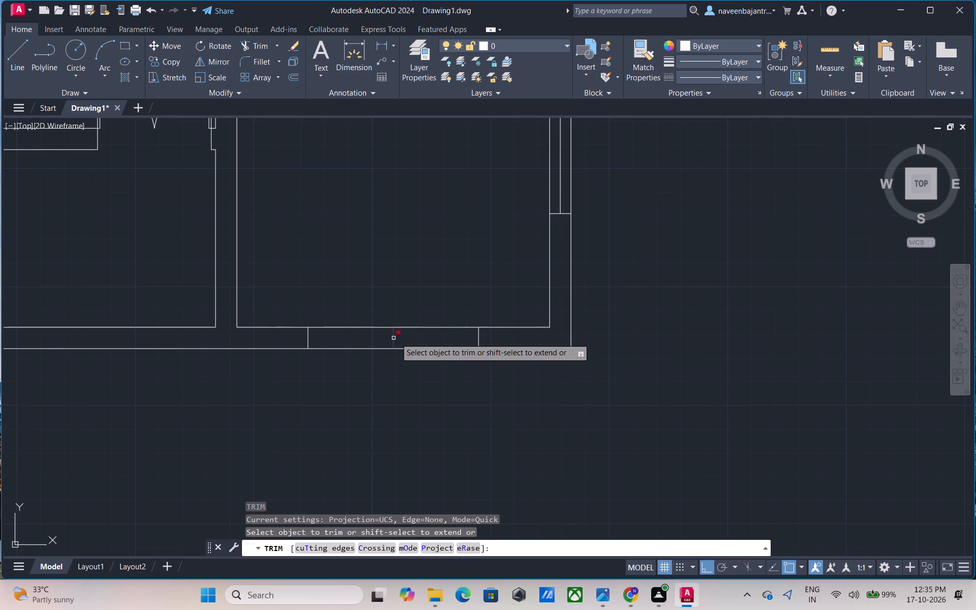
left_click(393, 339)
key("Escape")
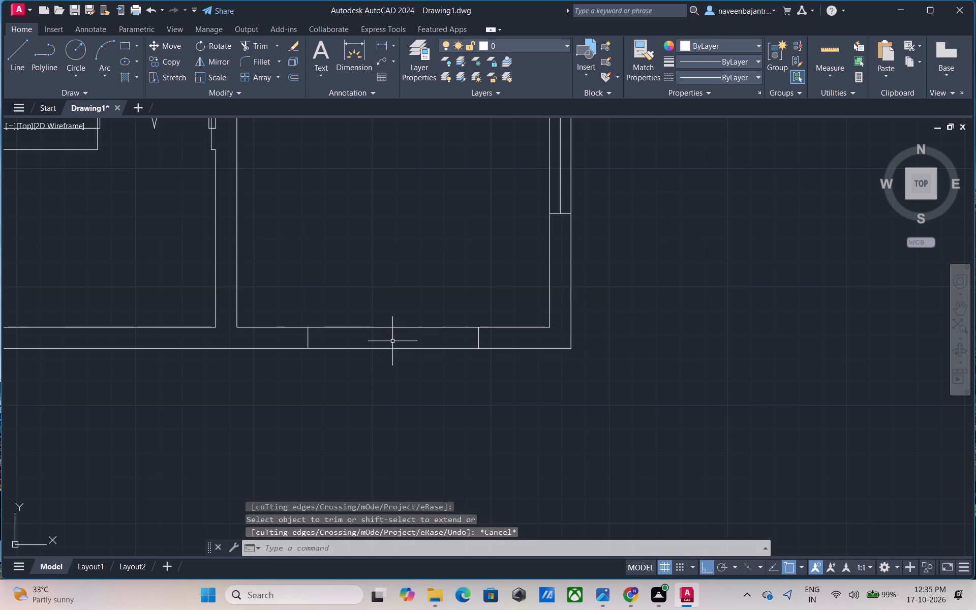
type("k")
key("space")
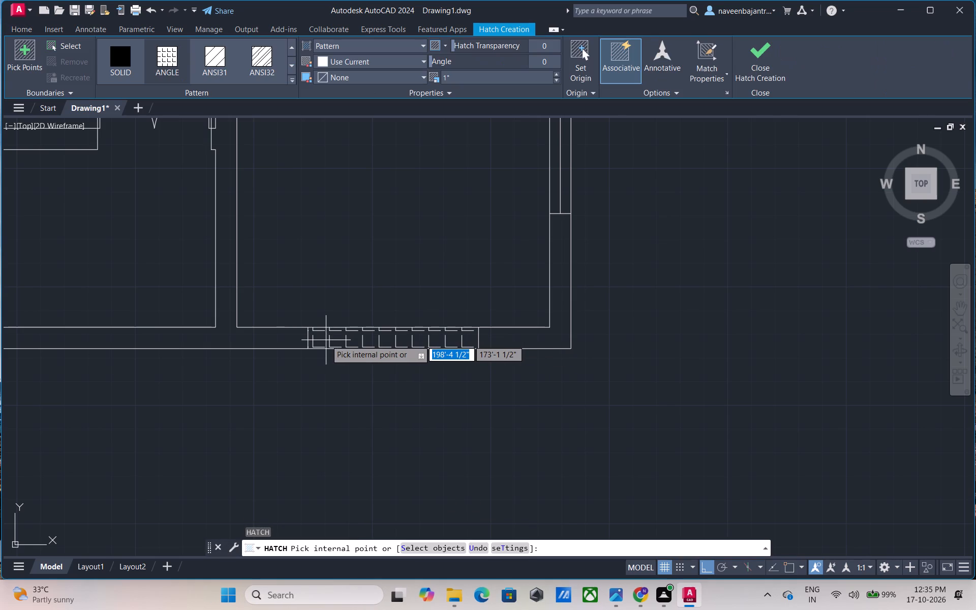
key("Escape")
Draw the glazing line between the midpoints of the two jamb lines in the southeast room's south wall.
key("l")
key("space")
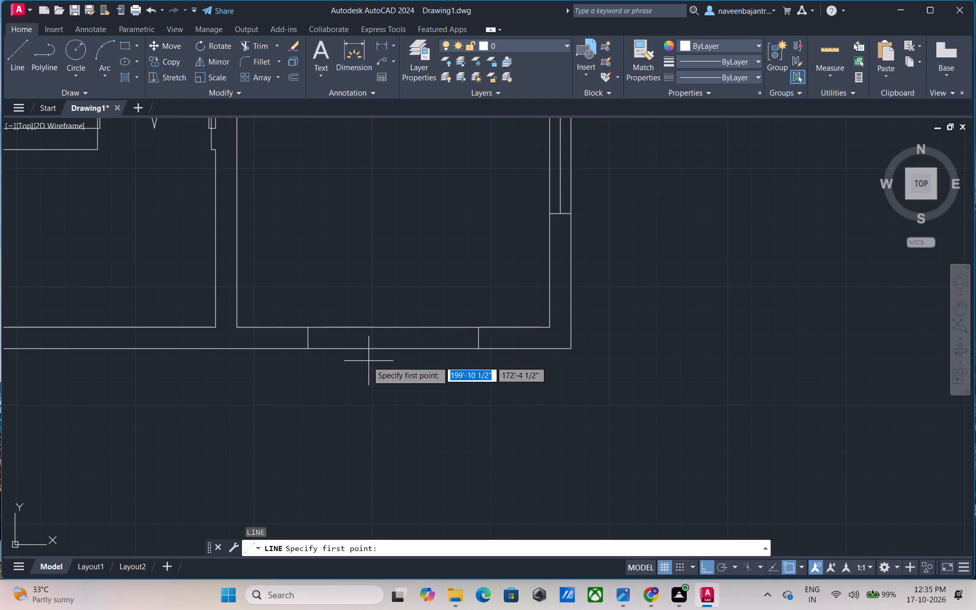
left_click(309, 341)
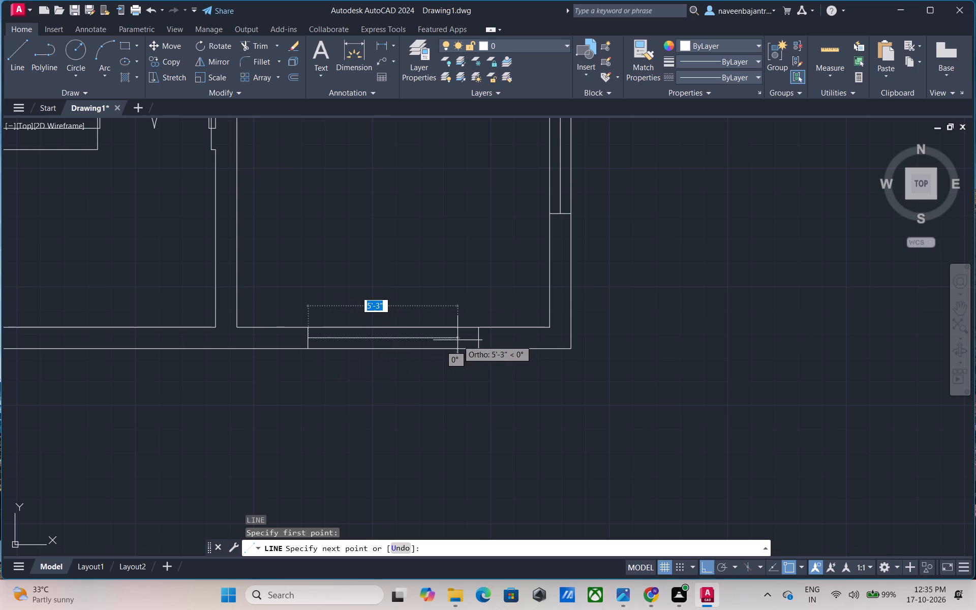
left_click(475, 339)
key("Escape")
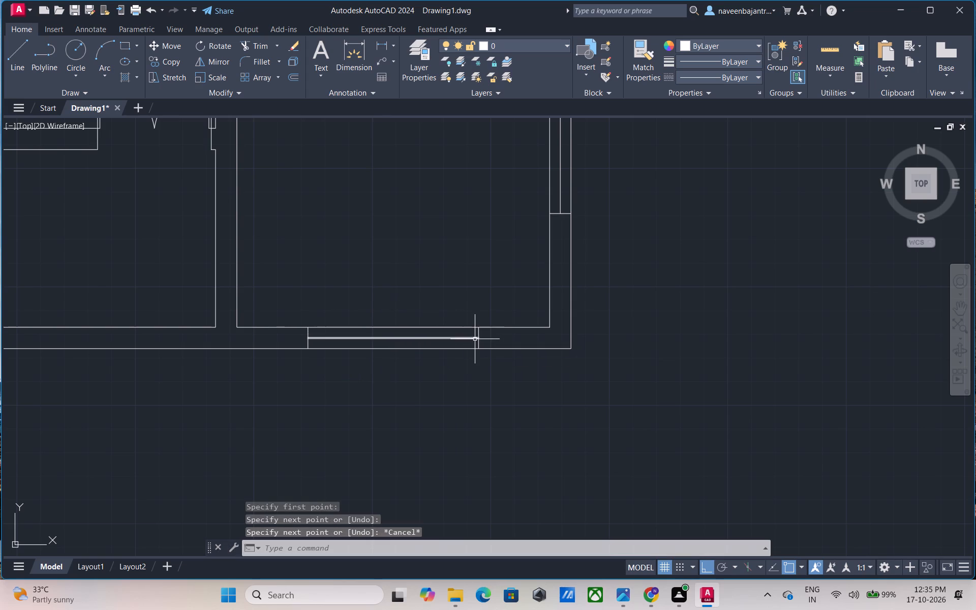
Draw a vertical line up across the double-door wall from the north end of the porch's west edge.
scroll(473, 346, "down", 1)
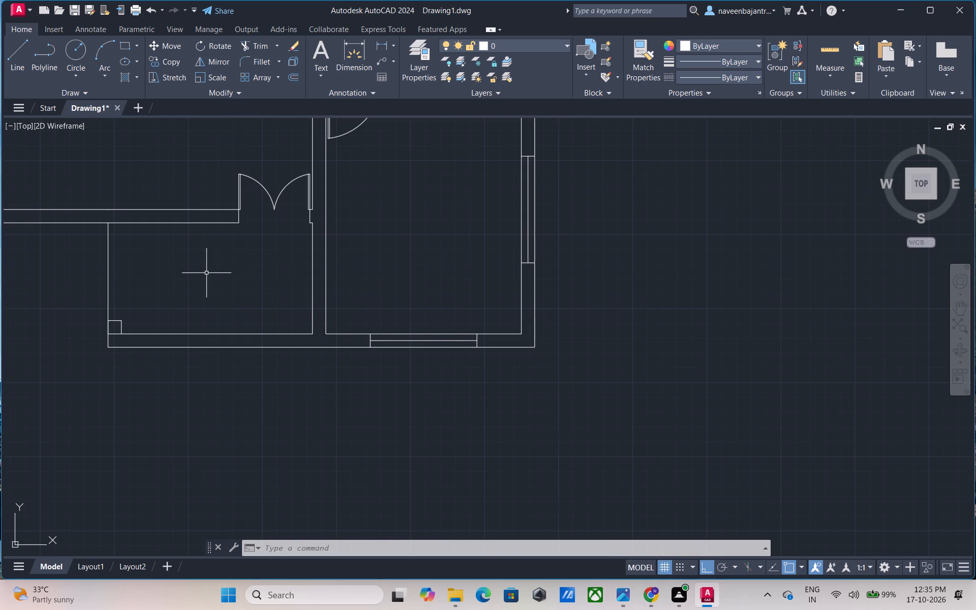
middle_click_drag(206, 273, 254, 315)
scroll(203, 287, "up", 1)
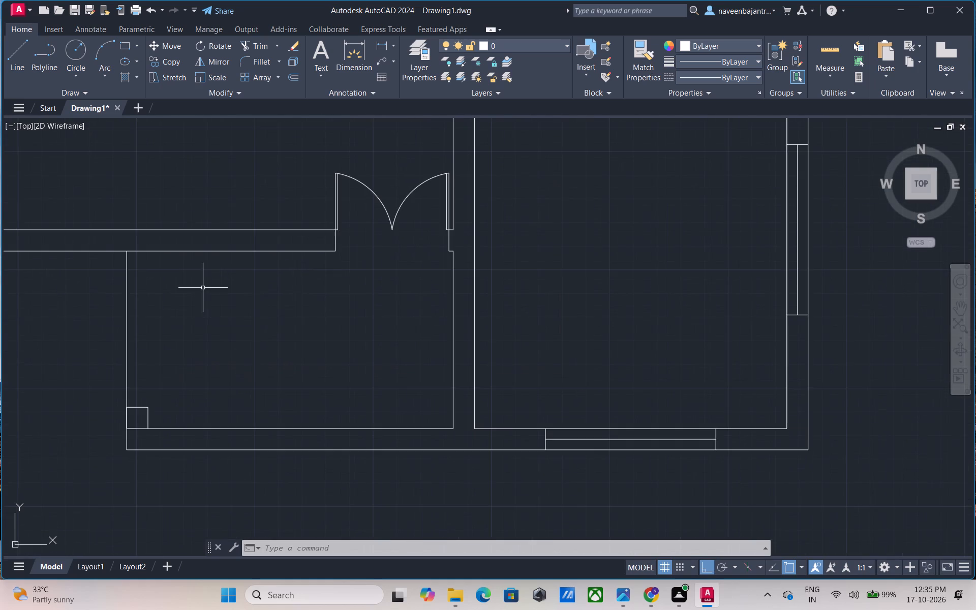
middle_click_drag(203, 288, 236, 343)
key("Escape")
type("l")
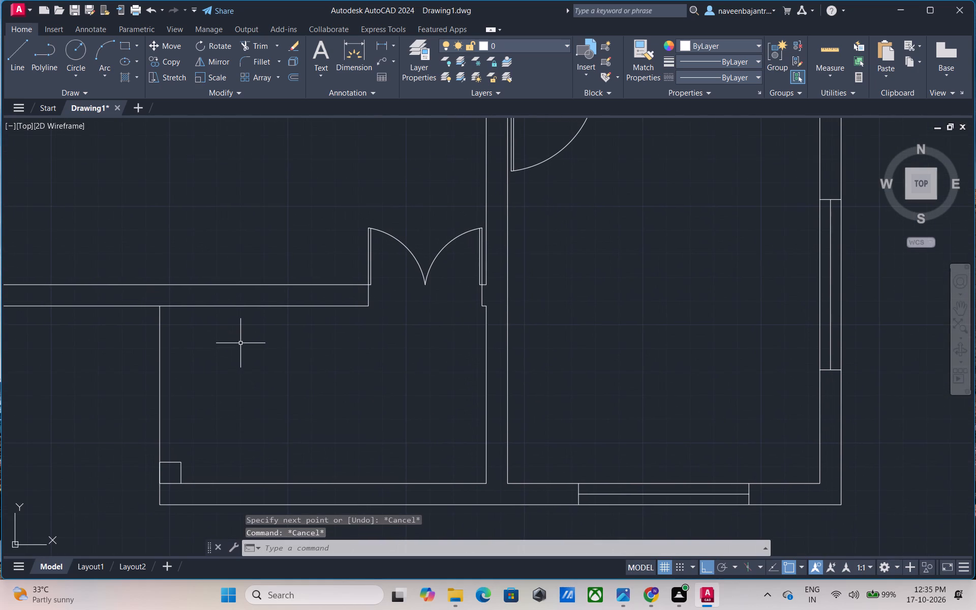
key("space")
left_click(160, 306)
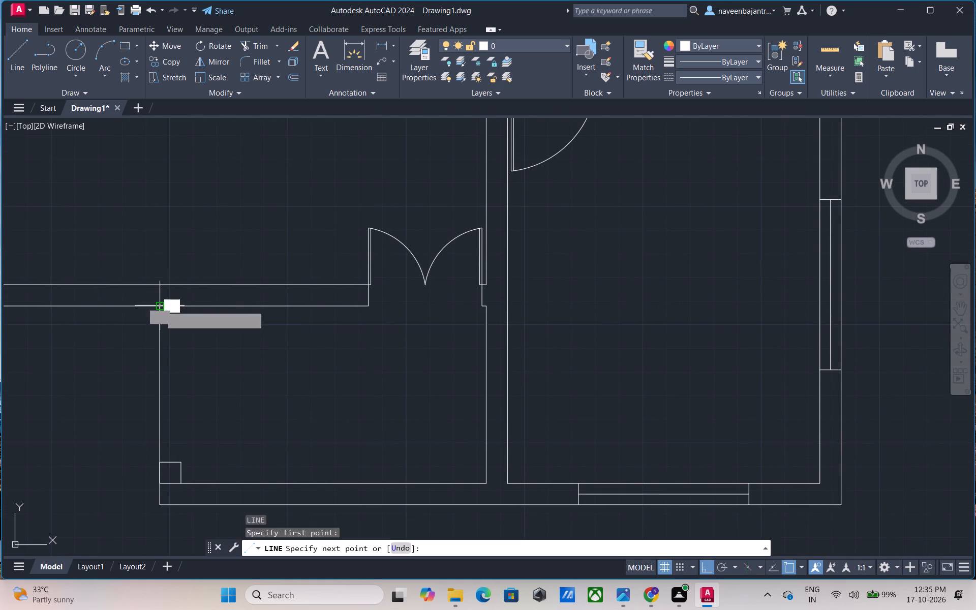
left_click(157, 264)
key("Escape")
Draw a line up across the double-door wall from the midpoint of its lower face between the porch's west edge and the door opening.
key("l")
key("space")
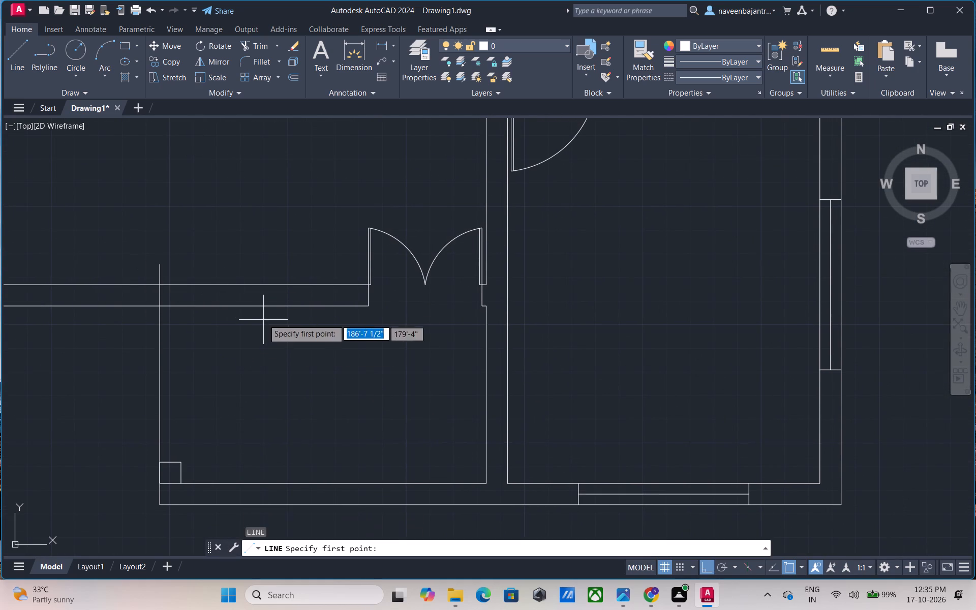
left_click(263, 305)
left_click(263, 264)
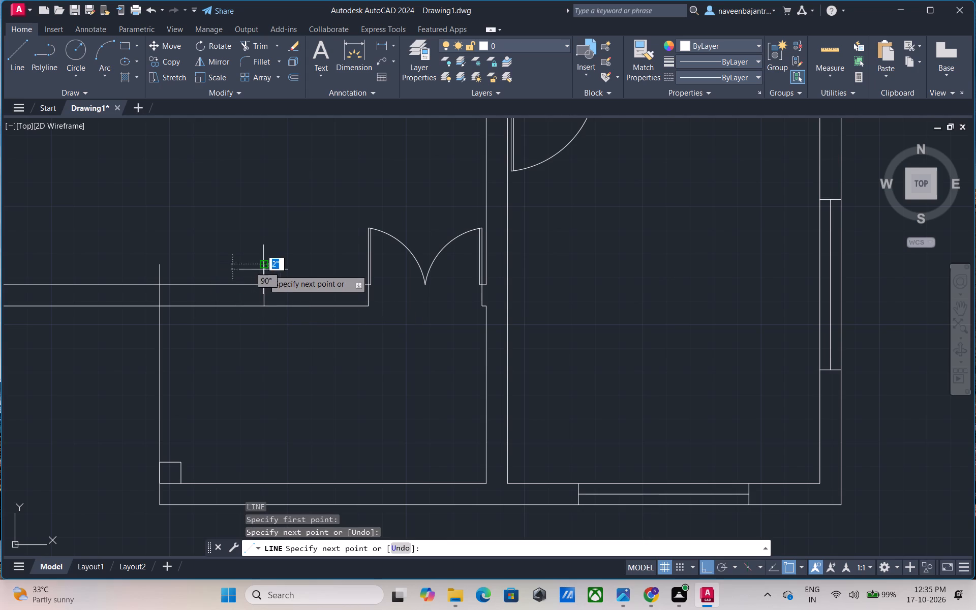
key("Escape")
Trim away the line continuing the porch's west edge across the wall and the midpoint line's overshoot beyond the wall's upper face.
type("tr")
key("space")
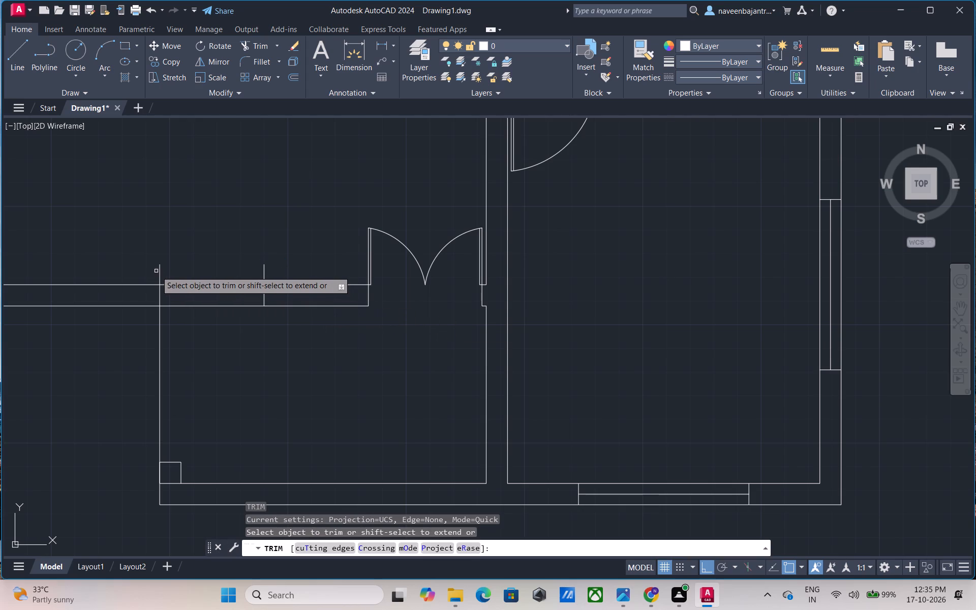
left_click(160, 270)
left_click(160, 292)
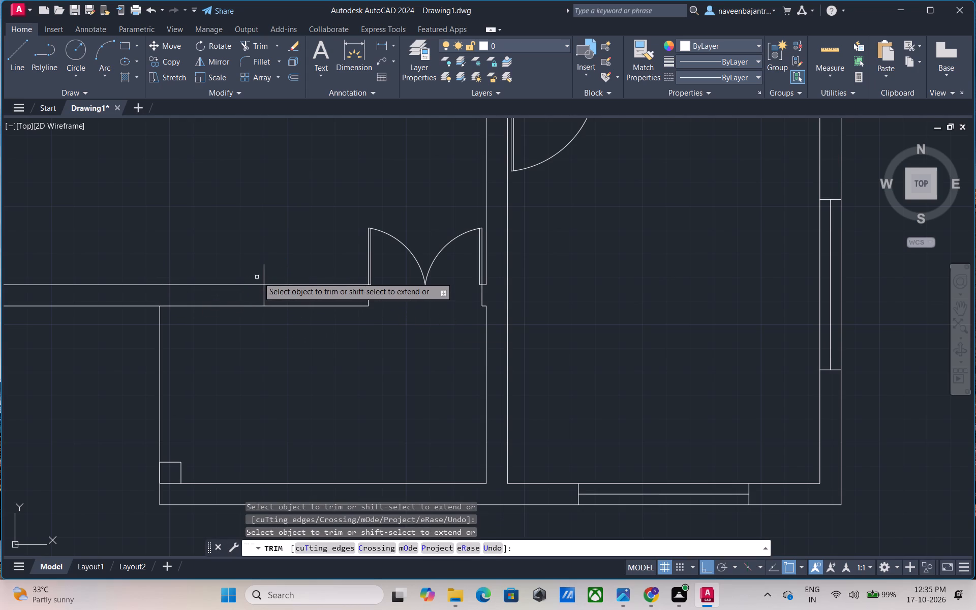
left_click(264, 276)
key("Escape")
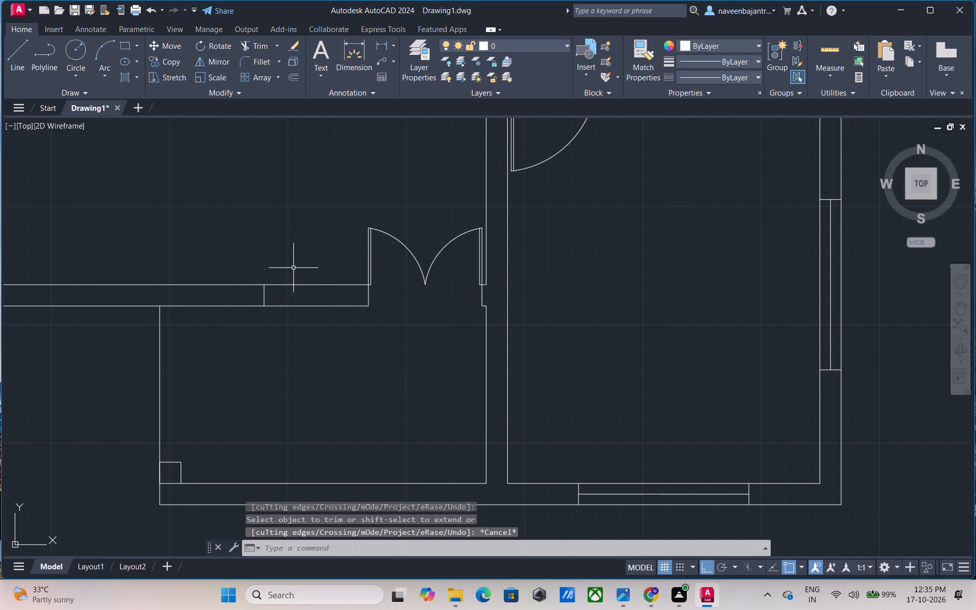
Offset the midpoint line in the double-door wall 3' to both sides and remove the original centre line with Trim.
type("o 3'")
key("Return")
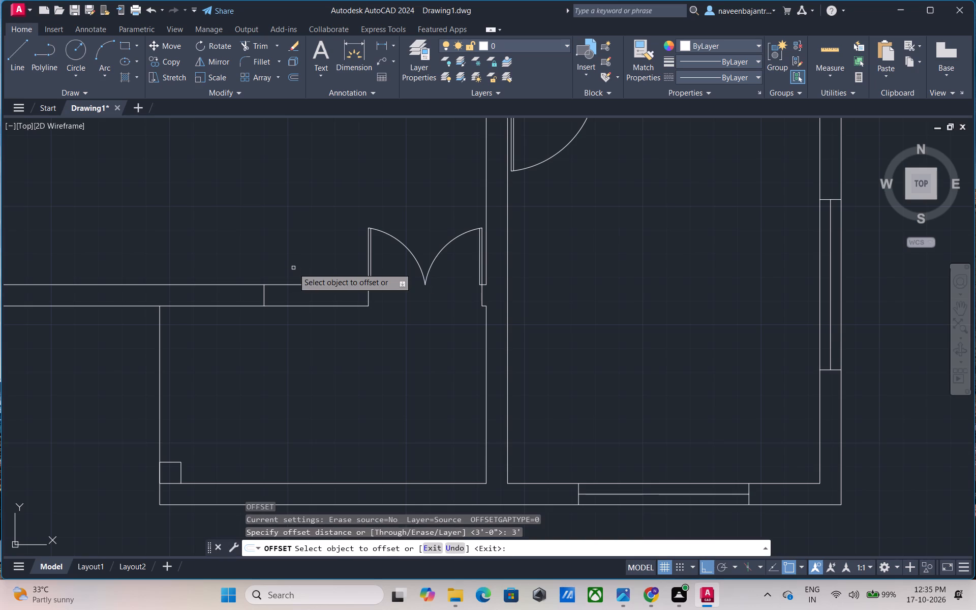
left_click(265, 295)
left_click(291, 295)
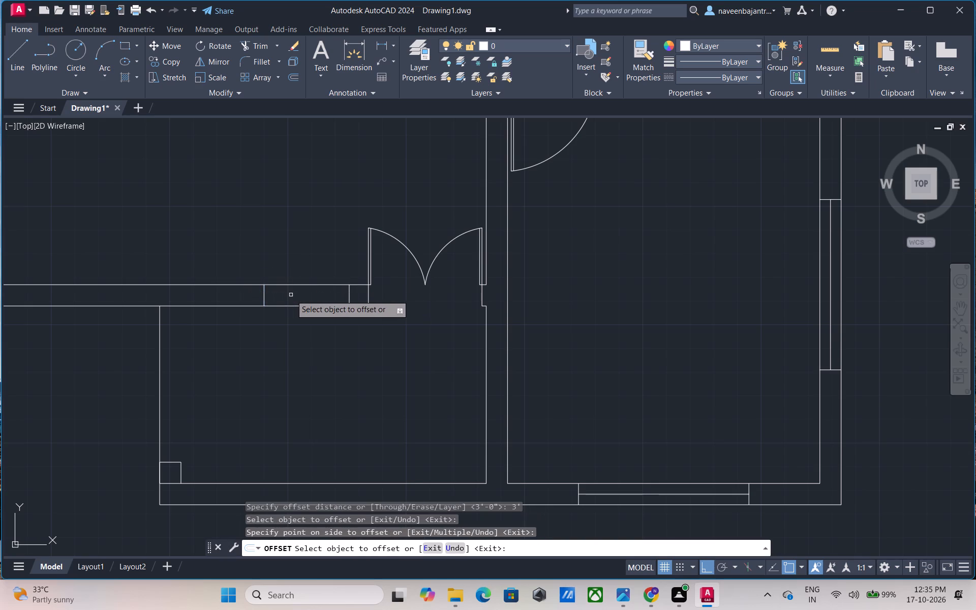
left_click(264, 299)
left_click(238, 294)
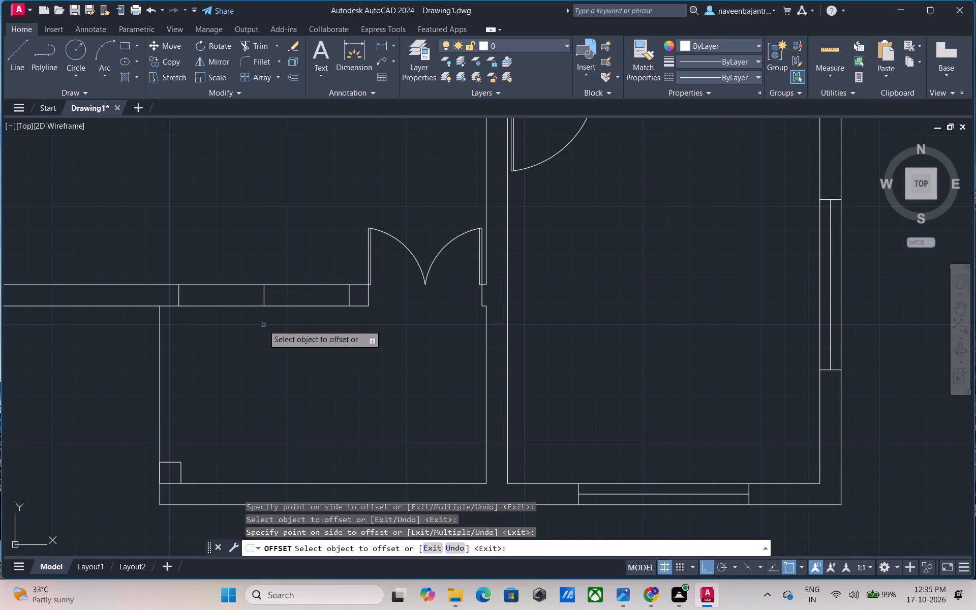
key("Escape")
type("tr")
key("space")
left_click(264, 296)
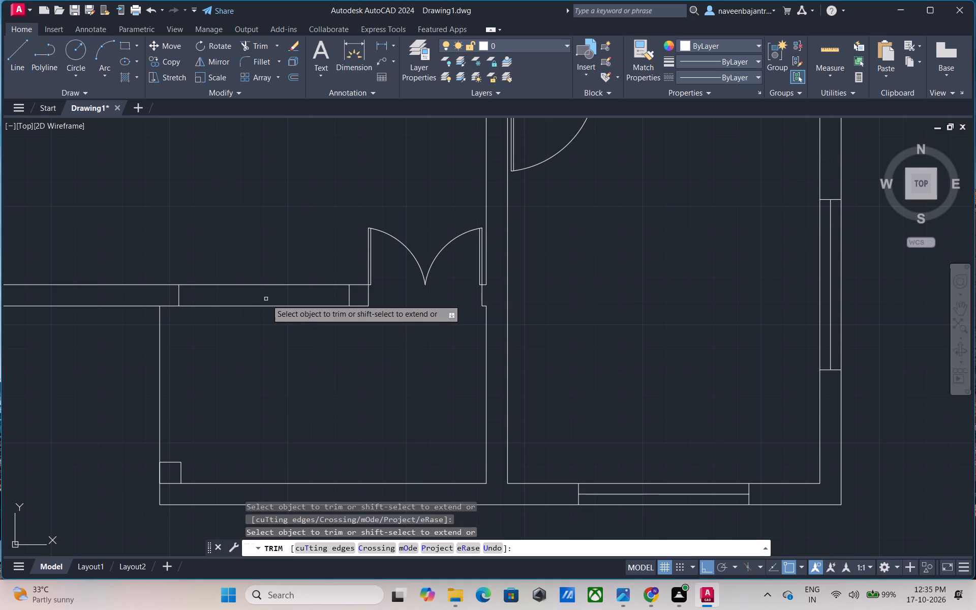
key("Escape")
Draw the glazing line between the midpoints of the two jamb lines in the wall west of the double door.
type("l")
key("space")
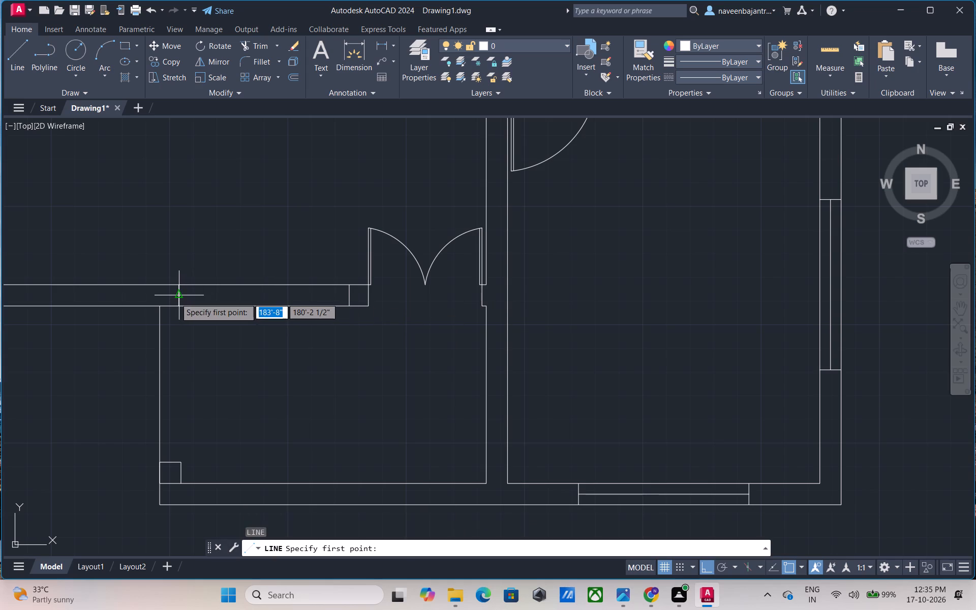
left_click(175, 298)
left_click(349, 295)
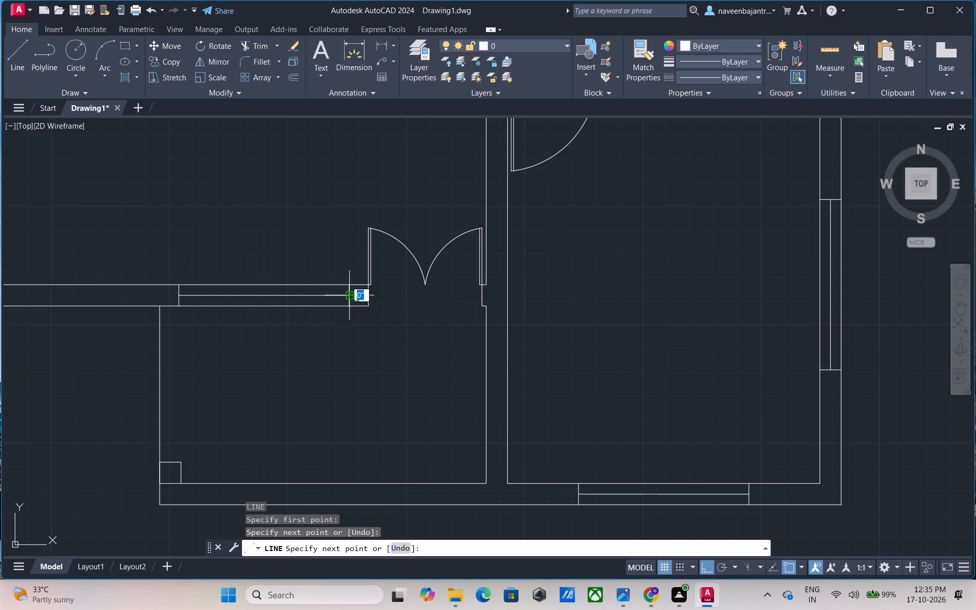
key("Escape")
Draw a line west across the west wall from the double-door room's inner southwest corner and trim its overshoot beyond the outer face.
scroll(356, 329, "down", 2)
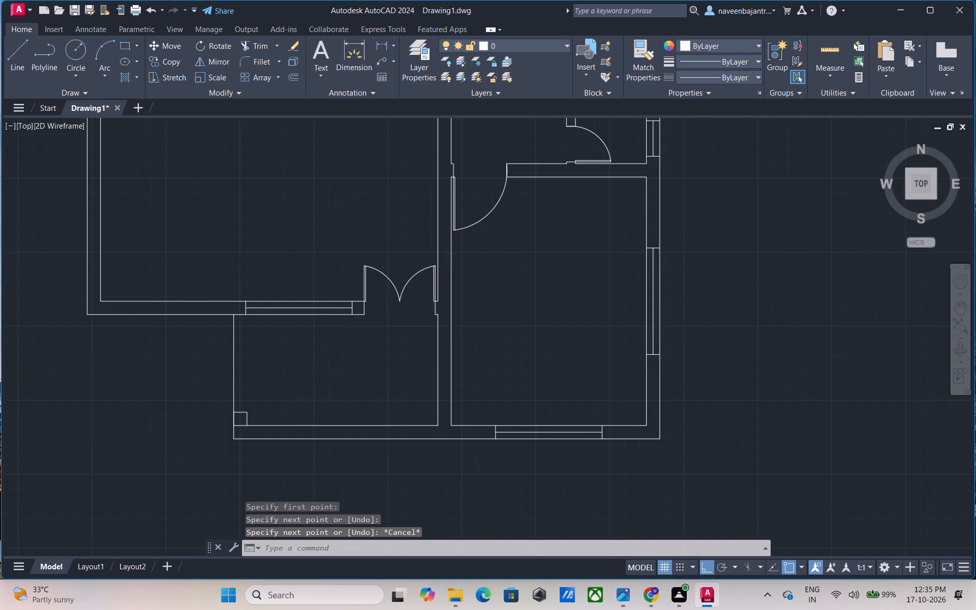
scroll(159, 352, "up", 2)
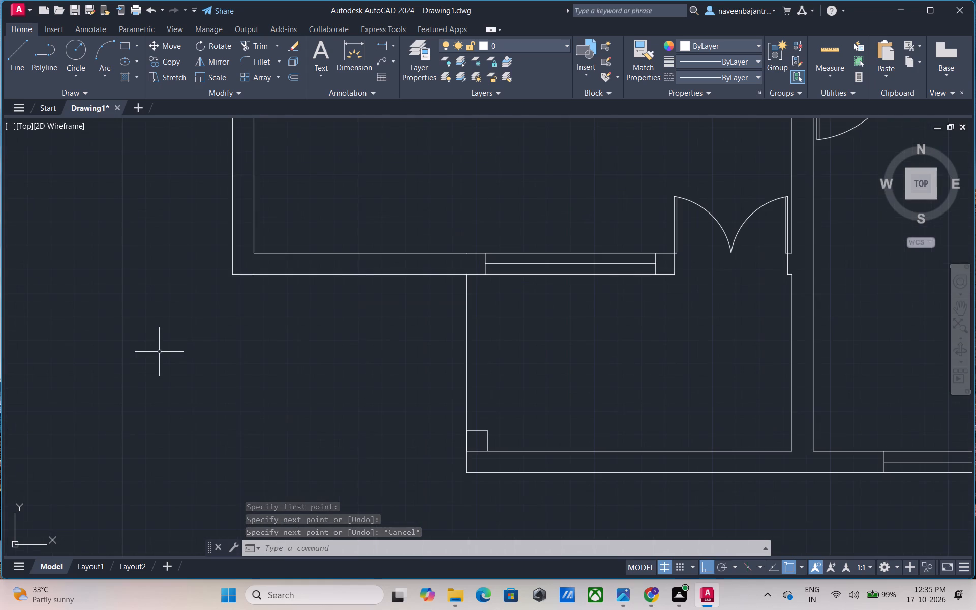
middle_click_drag(200, 335, 202, 435)
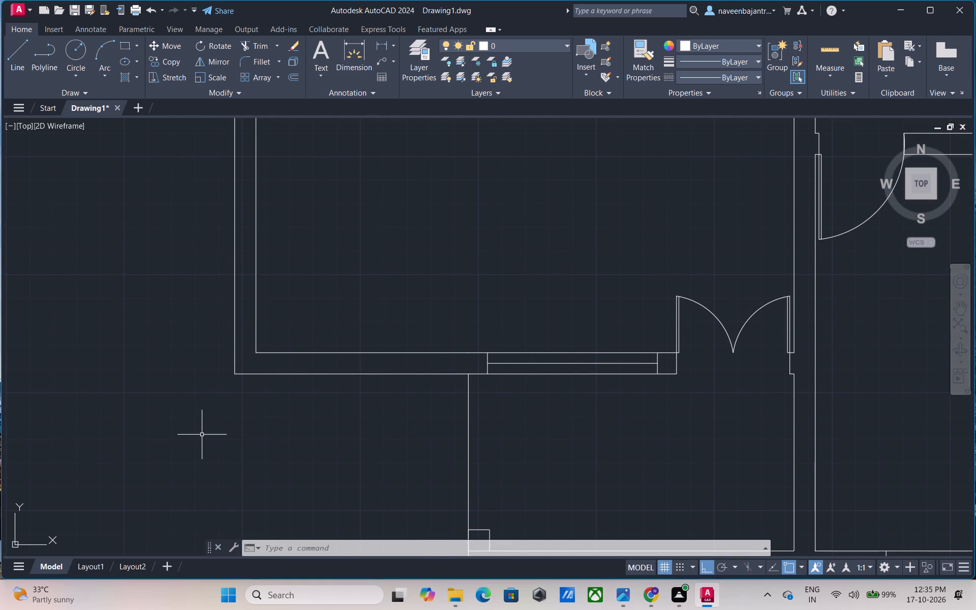
scroll(202, 435, "up", 1)
middle_click_drag(202, 435, 179, 496)
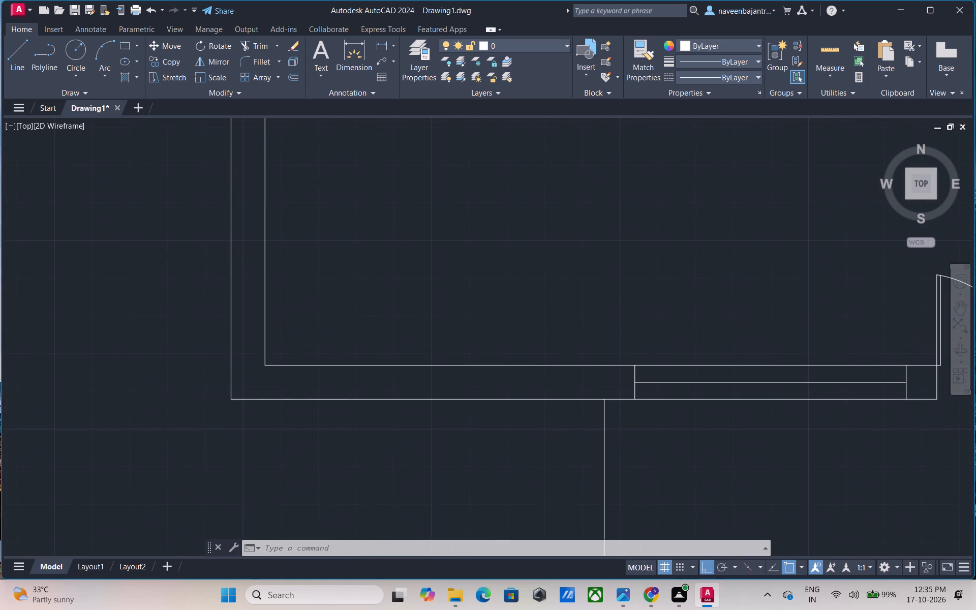
scroll(179, 496, "down", 1)
type("l")
key("space")
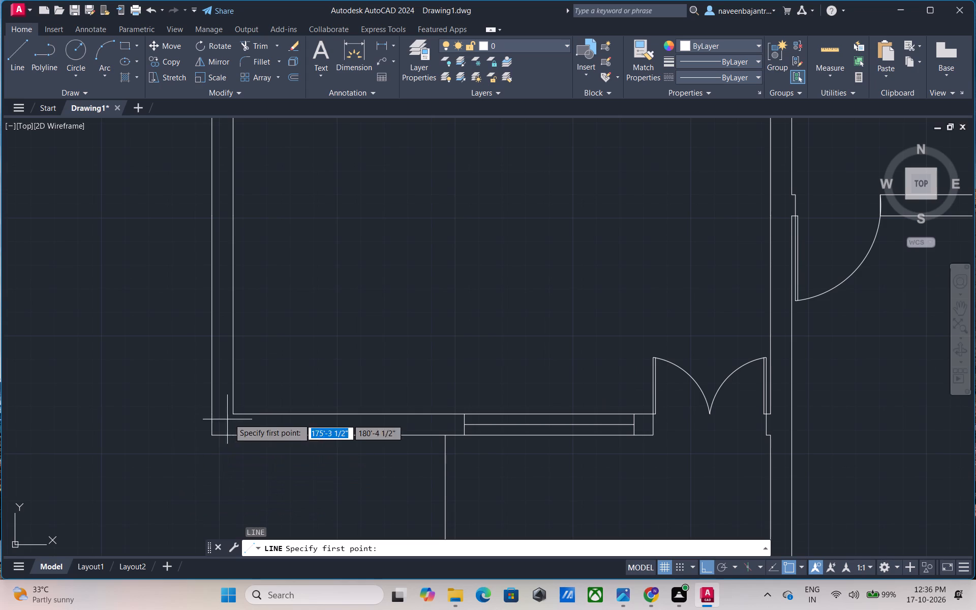
left_click(232, 415)
left_click(189, 419)
key("Escape")
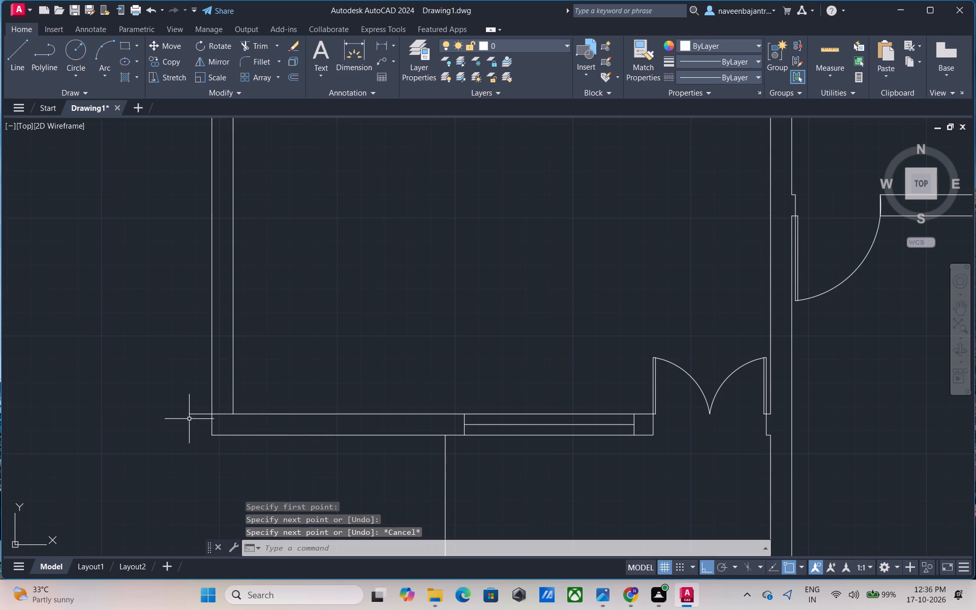
type("tr")
key("space")
left_click(197, 415)
key("Escape")
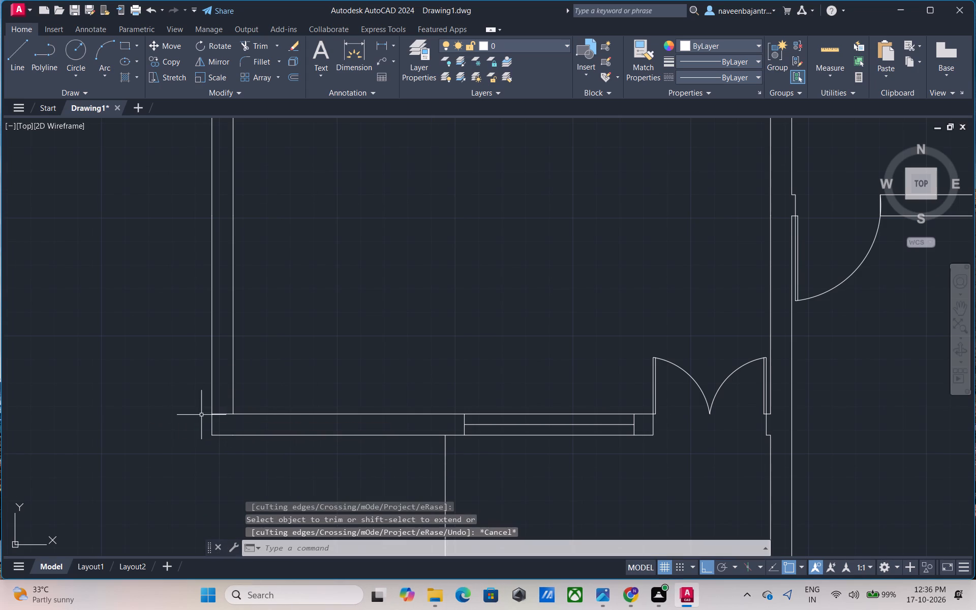
Offset the line across the west wall at the southwest corner 6' north as the window's second jamb.
type("o")
key("space")
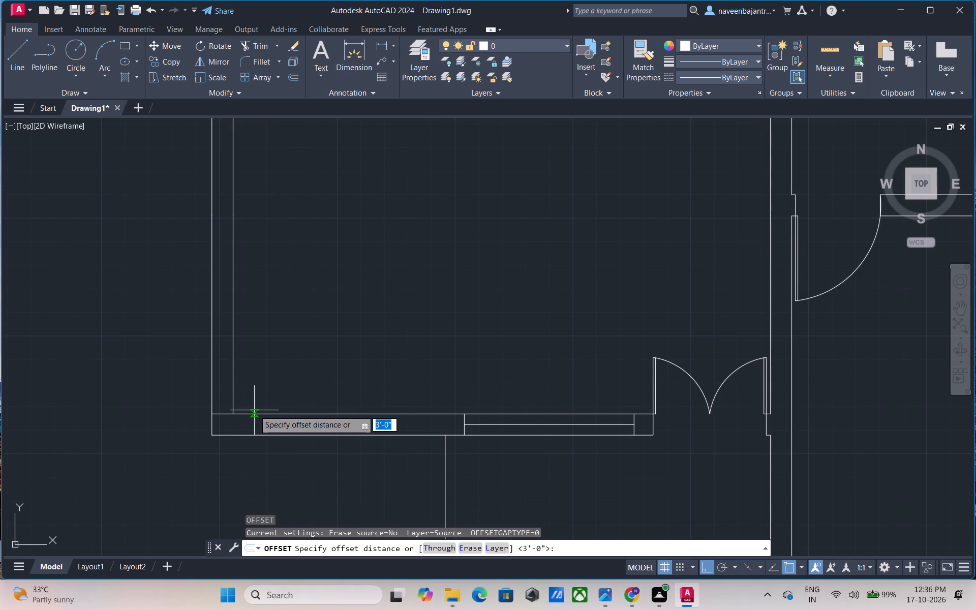
key("Escape")
type("o 6")
key("apostrophe")
key("Return")
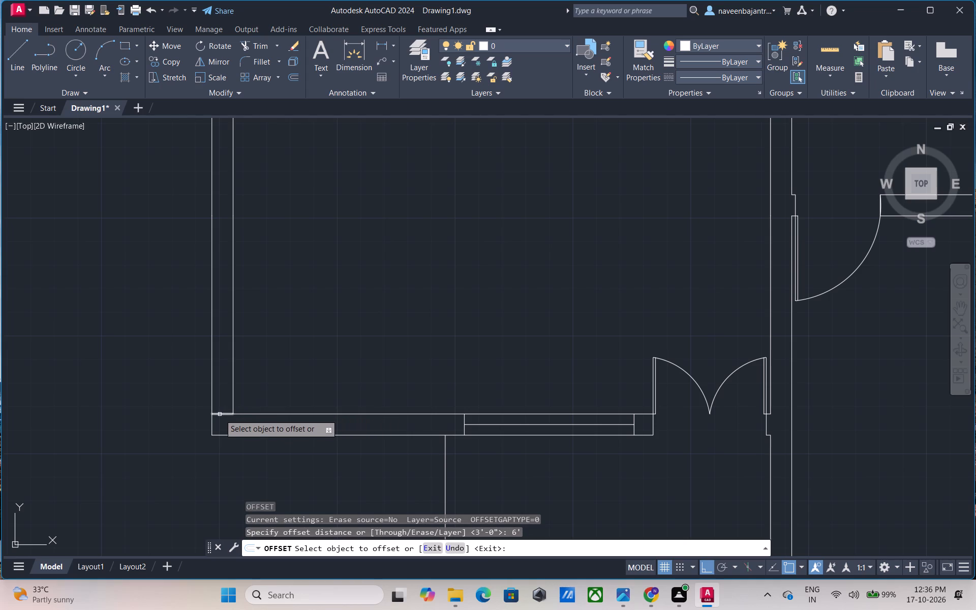
left_click(220, 414)
left_click(220, 389)
key("Escape")
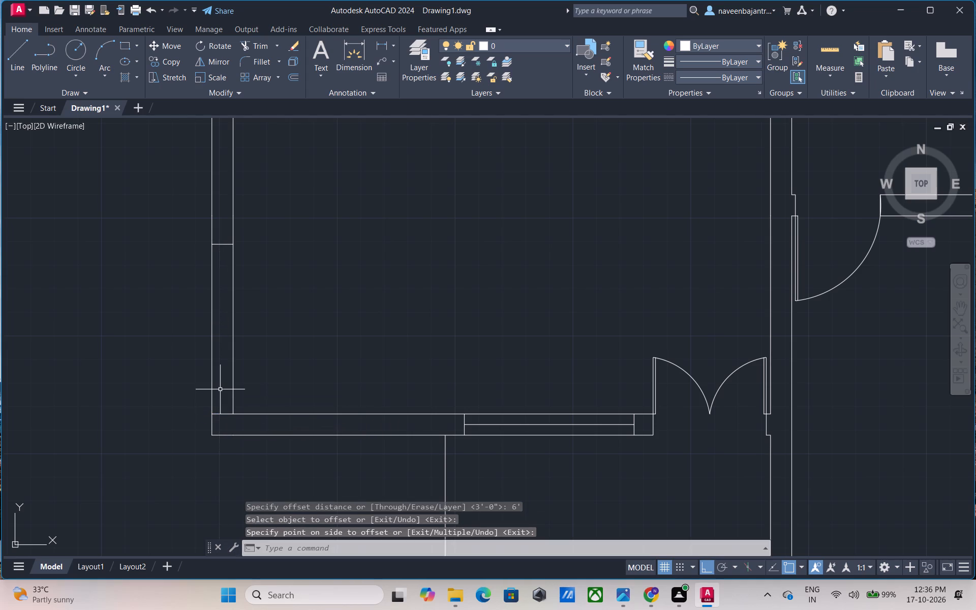
Draw the glazing line between the midpoints of the two jamb lines at the south end of the west wall.
key("l")
key("space")
left_click(223, 245)
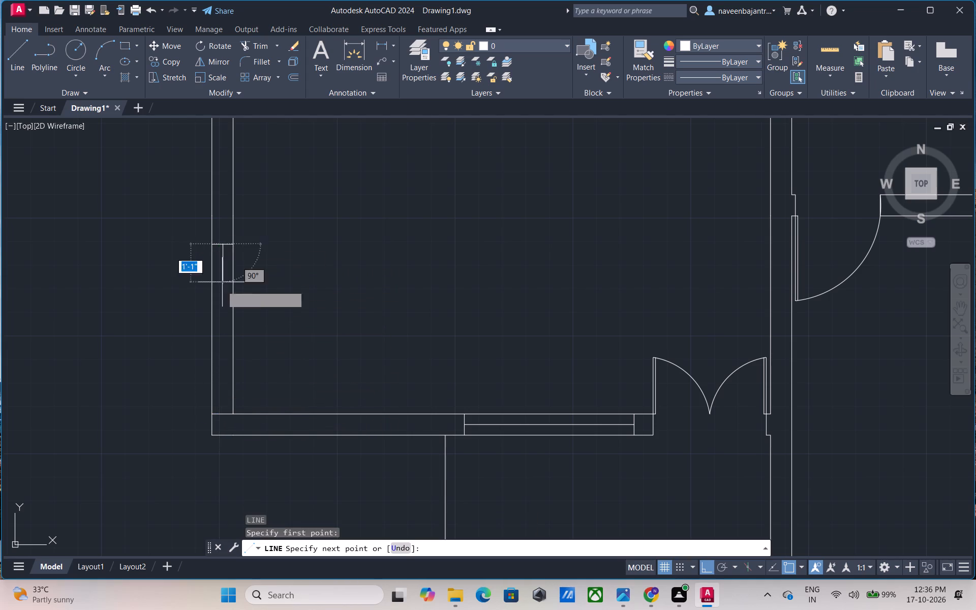
left_click(223, 410)
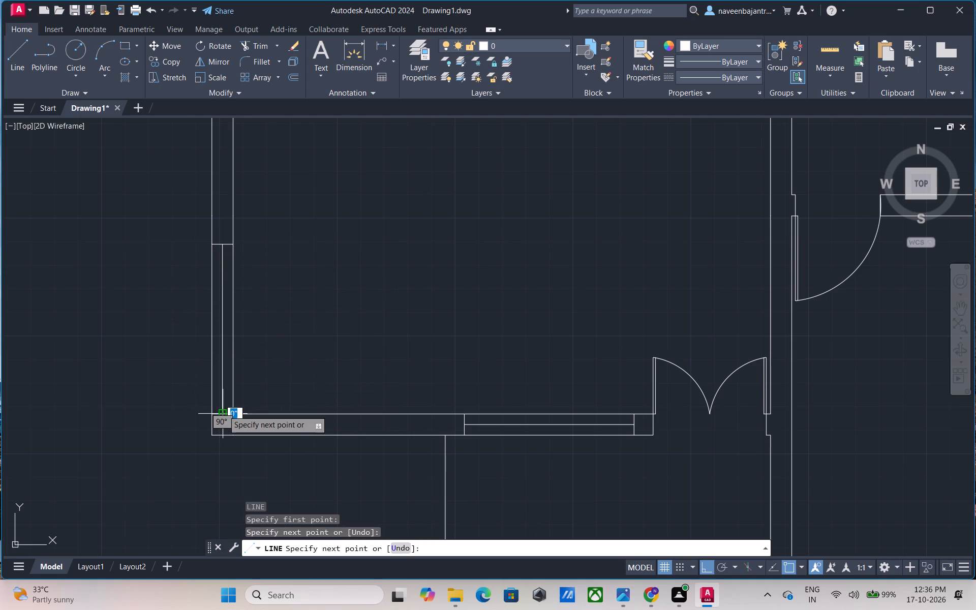
key("Escape")
Draw a jamb line across the same west wall at its north end, where it meets the northwest room's lower wall.
scroll(246, 400, "down", 2)
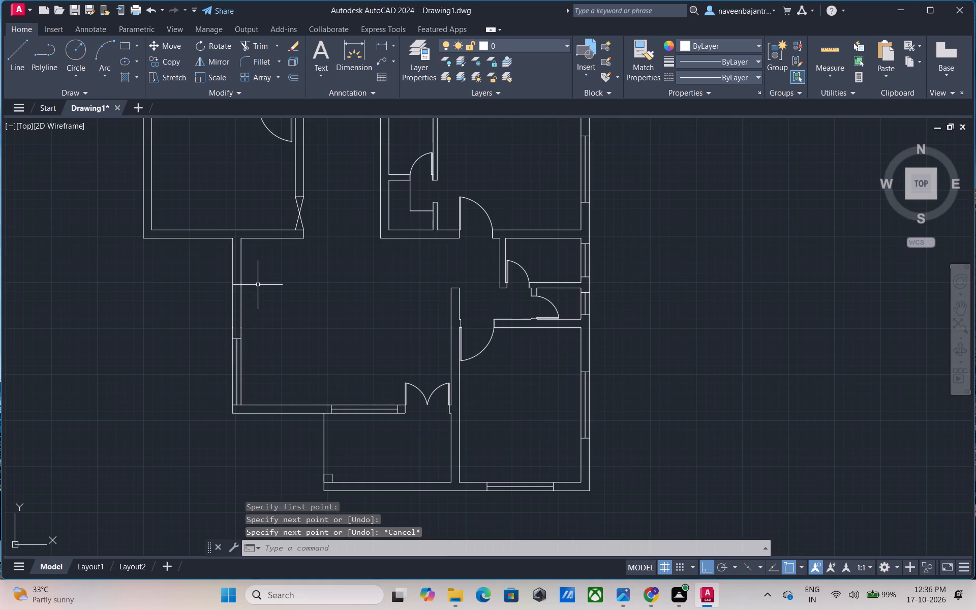
middle_click_drag(258, 284, 276, 400)
scroll(246, 372, "up", 2)
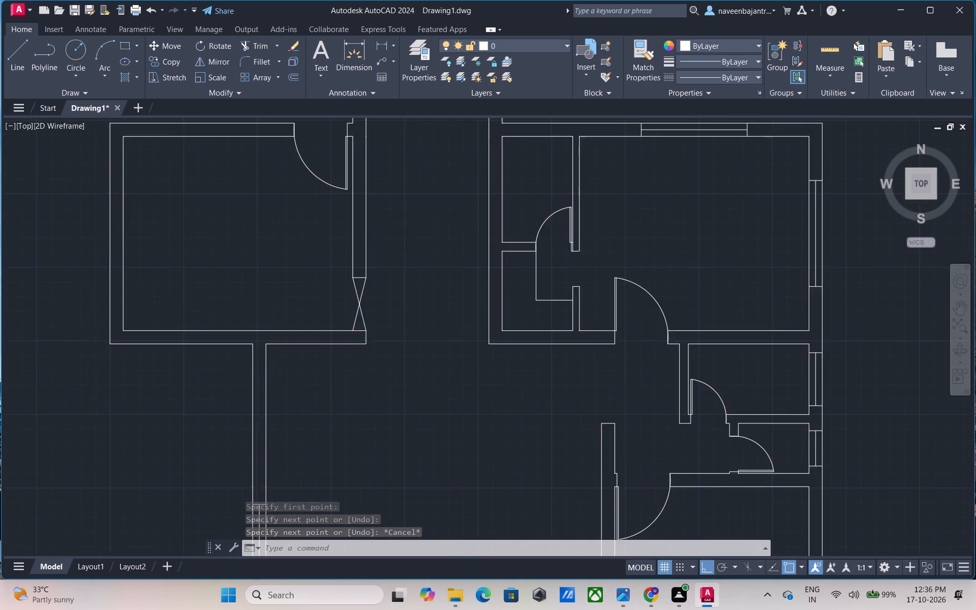
key("Escape")
type("l")
key("space")
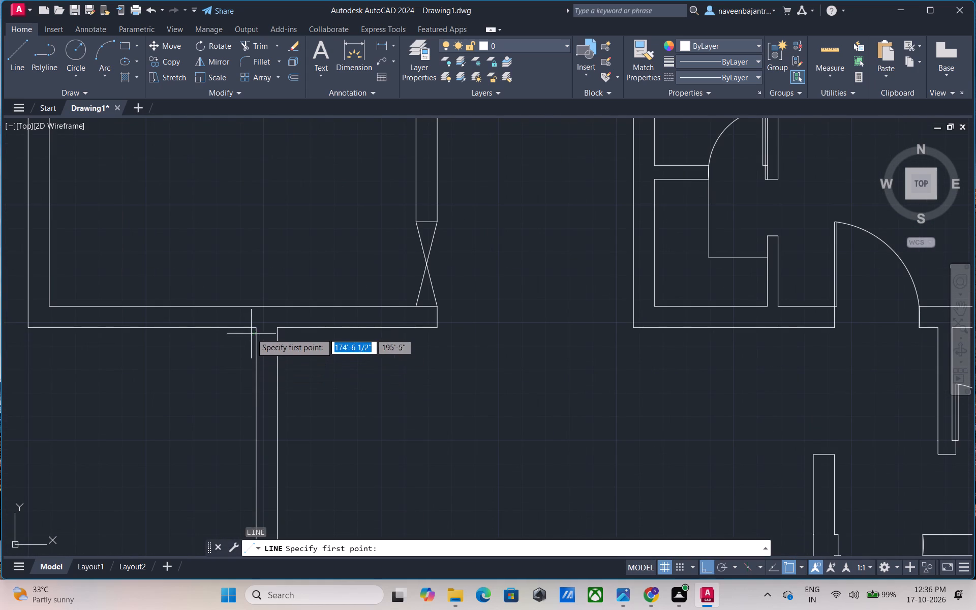
left_click(253, 328)
left_click(273, 328)
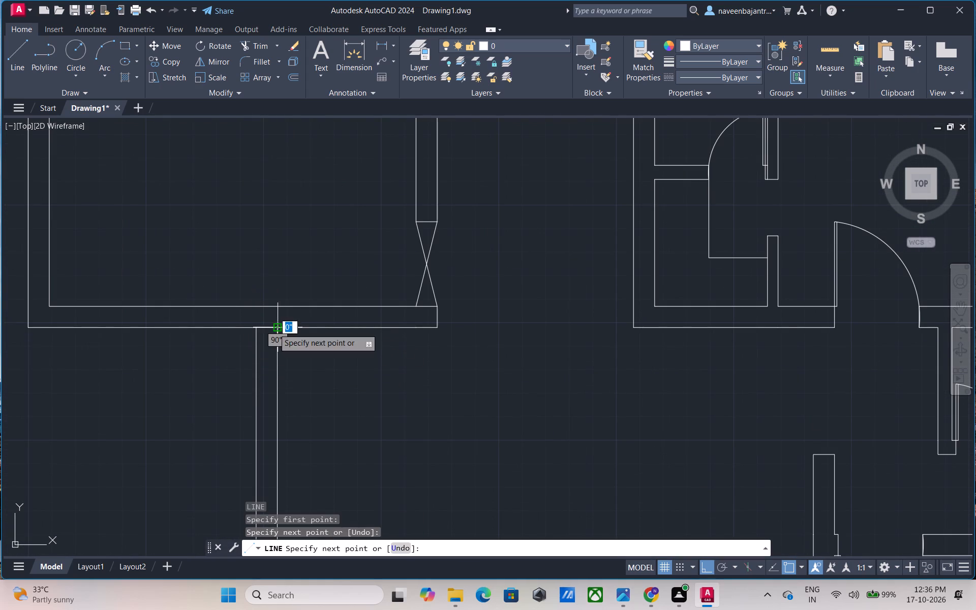
key("Escape")
Offset the jamb line at the west wall's north end 6' south.
key("o")
key("space")
key("6")
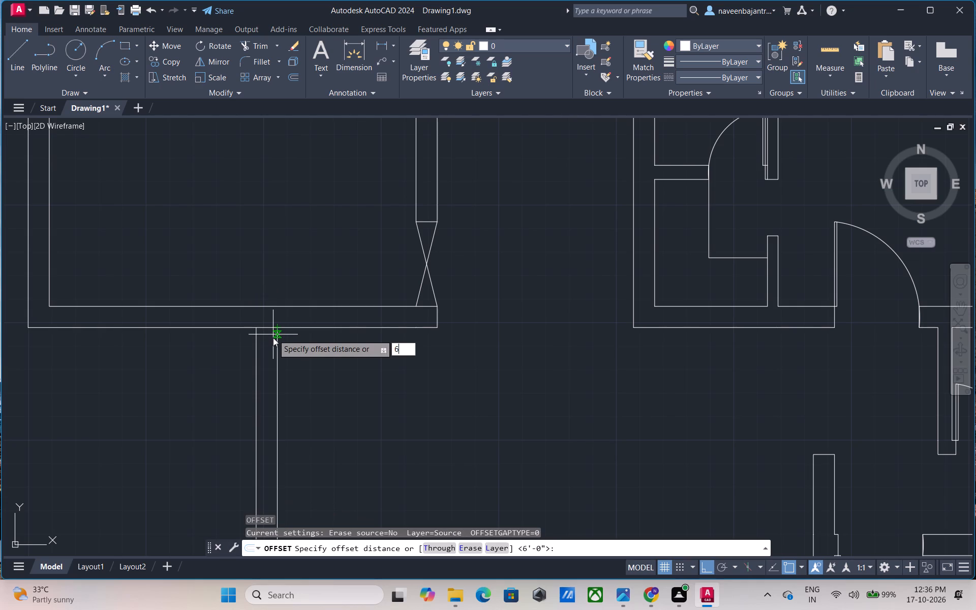
key("apostrophe")
key("Return")
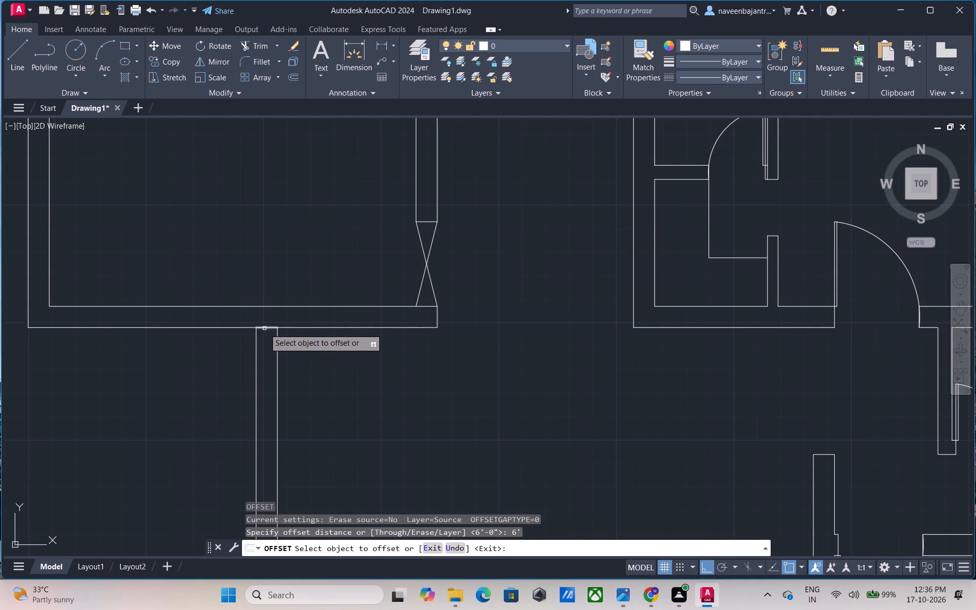
left_click(264, 328)
left_click(265, 370)
key("Escape")
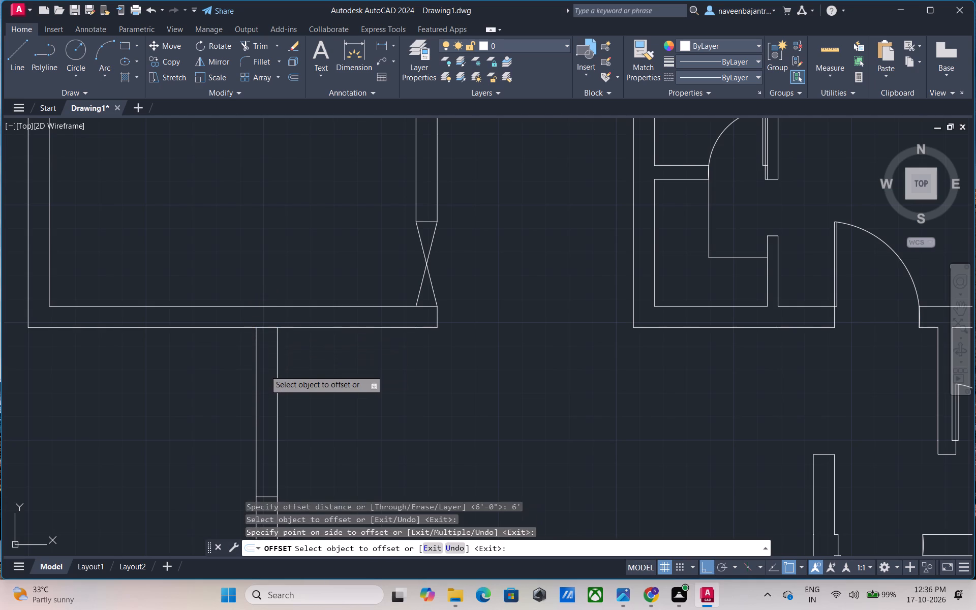
Draw the glazing line between the midpoints of the two jamb lines at the north end of the west wall.
type("l")
key("space")
left_click(267, 330)
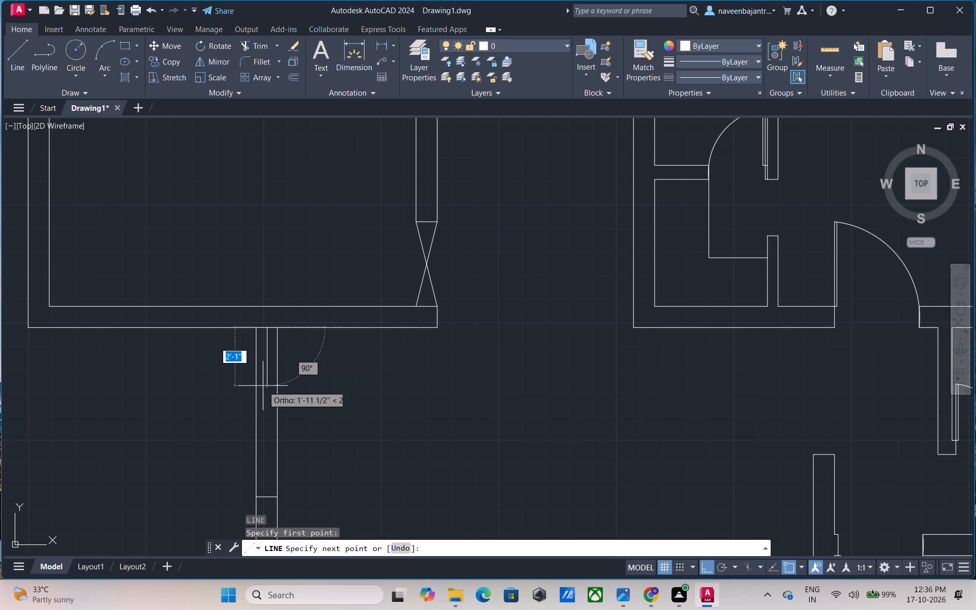
left_click(268, 497)
key("Escape")
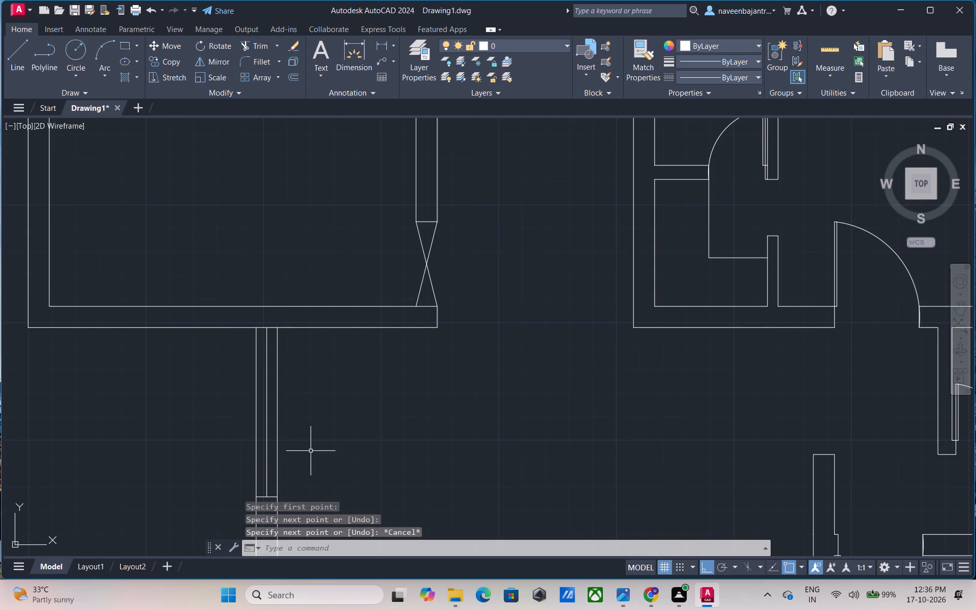
Draw a line up across the north wall from the small north room's inner northeast corner and trim its overshoot beyond the outer face.
scroll(311, 449, "down", 2)
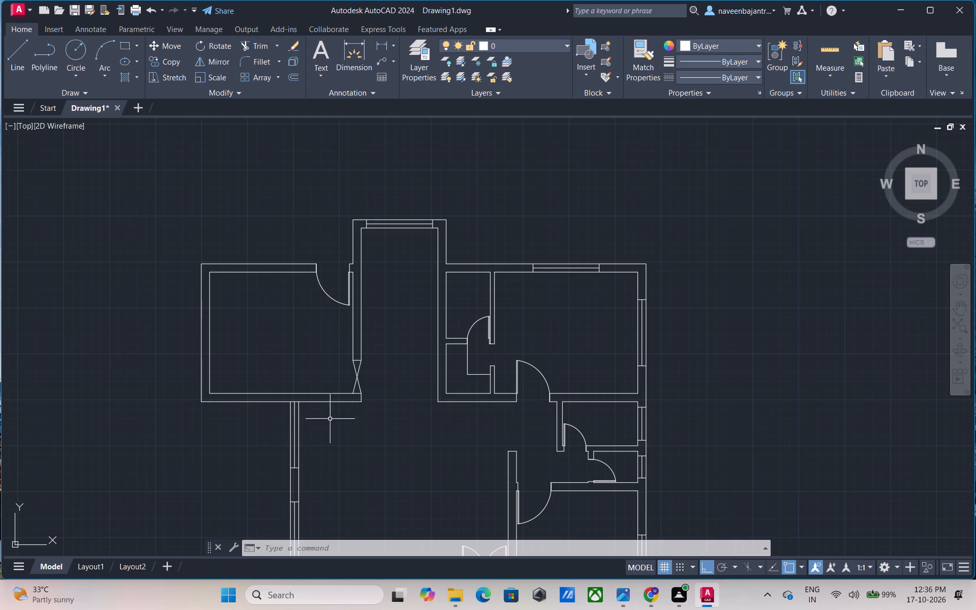
scroll(469, 261, "up", 2)
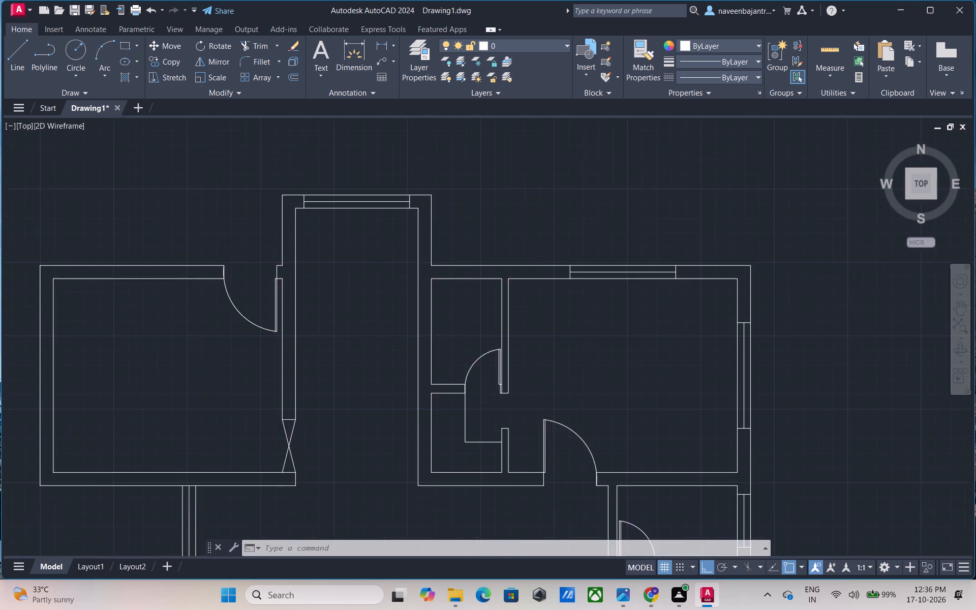
scroll(469, 261, "up", 1)
middle_click_drag(476, 327, 420, 380)
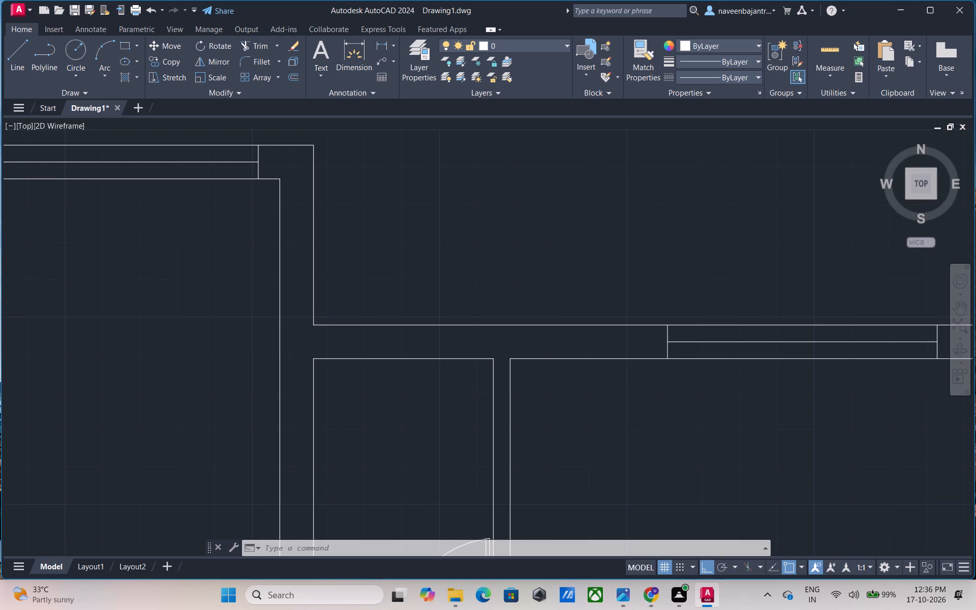
key("Escape")
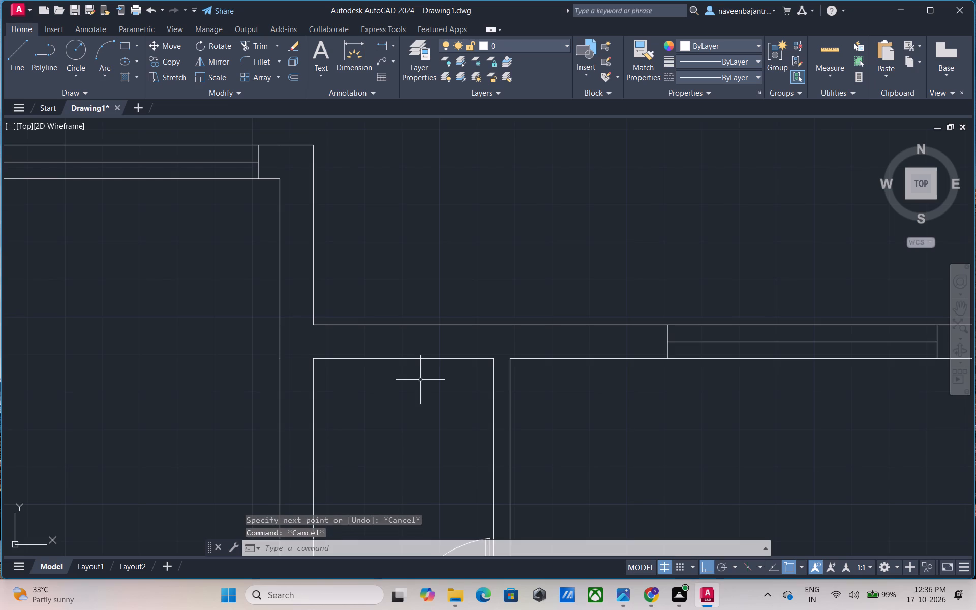
type("l")
key("space")
left_click(490, 360)
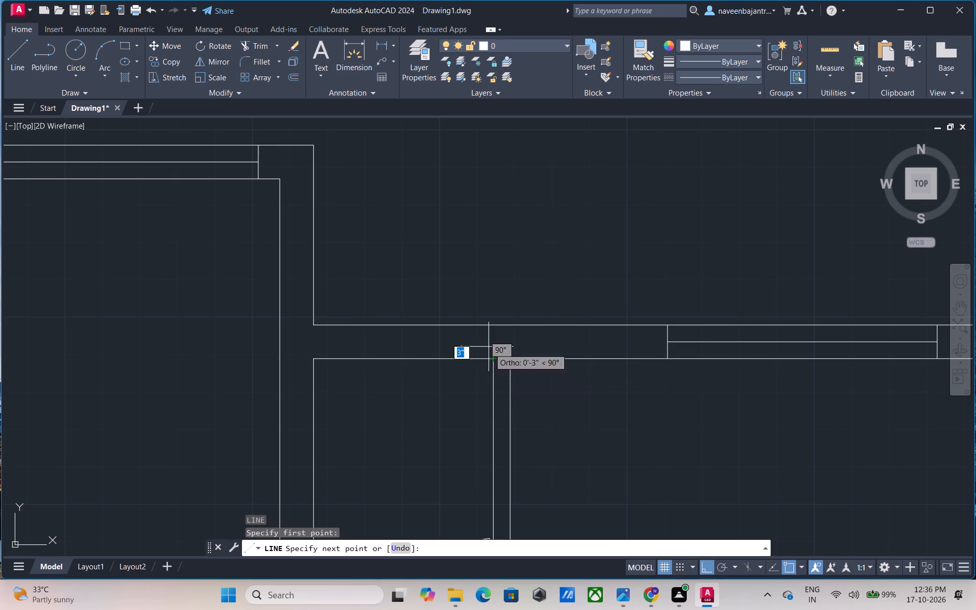
left_click(489, 302)
key("Escape")
type("tr")
key("space")
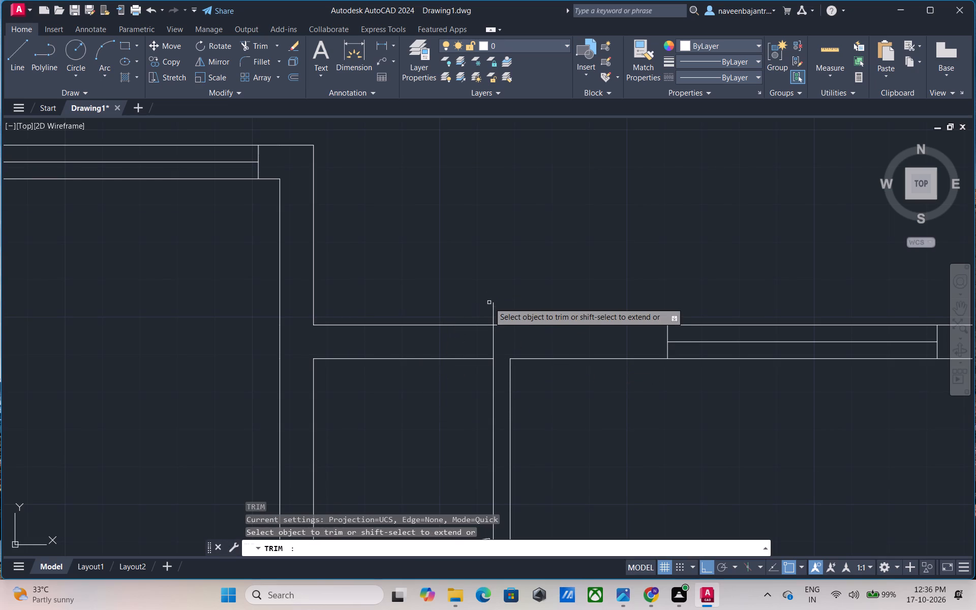
left_click(493, 307)
key("Escape")
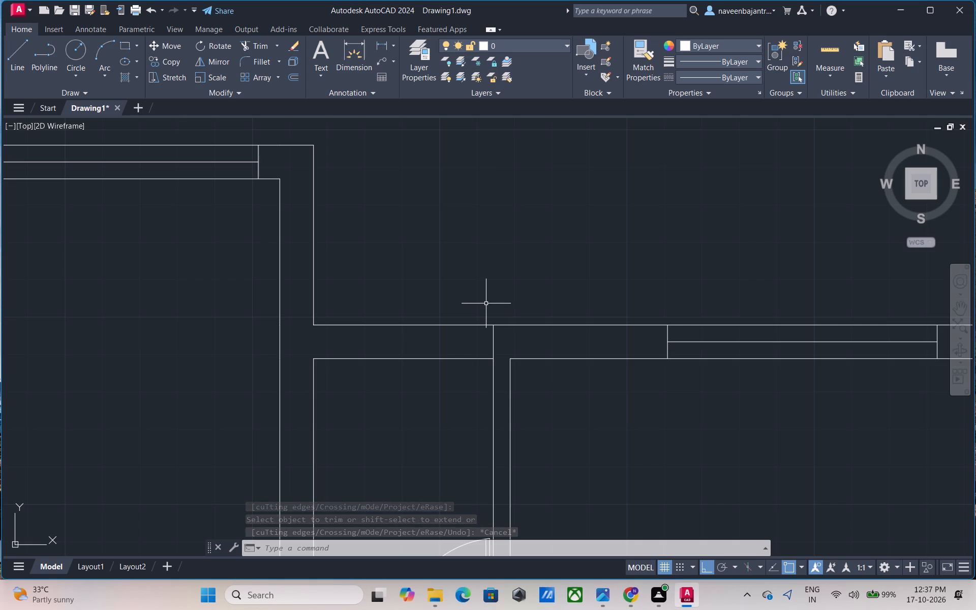
Offset the jamb line above the small north room's northeast corner 3' west.
key("o")
key("space")
type("3'")
key("Return")
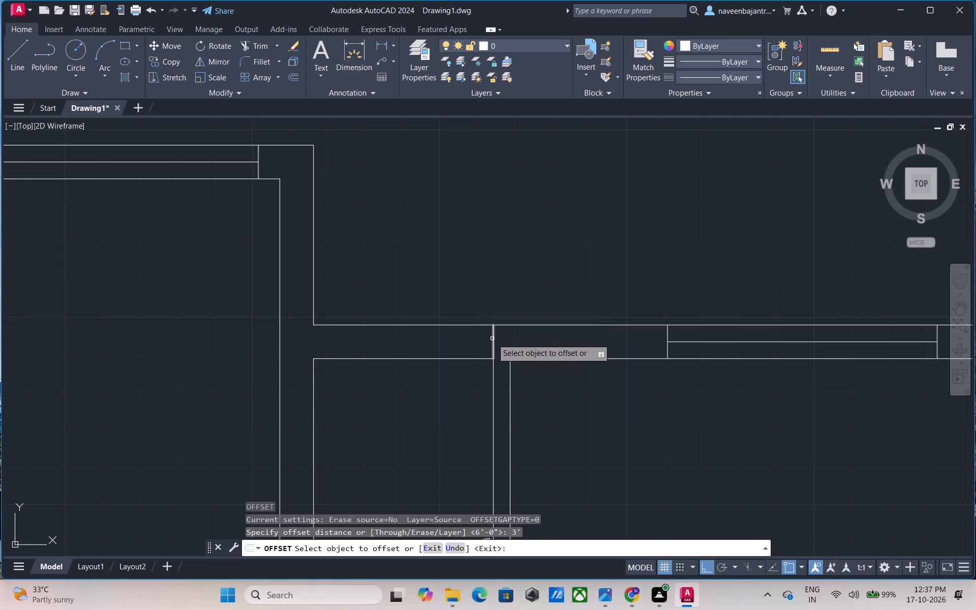
left_click(494, 340)
left_click(467, 344)
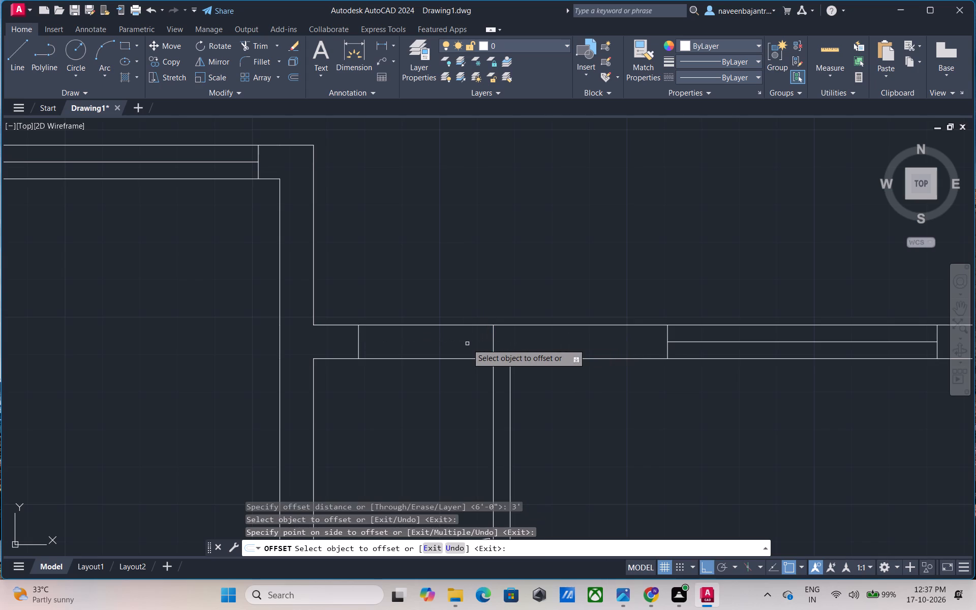
key("Escape")
Draw the glazing line between the midpoints of the two jamb lines in the small north room's outer wall.
type("l")
key("space")
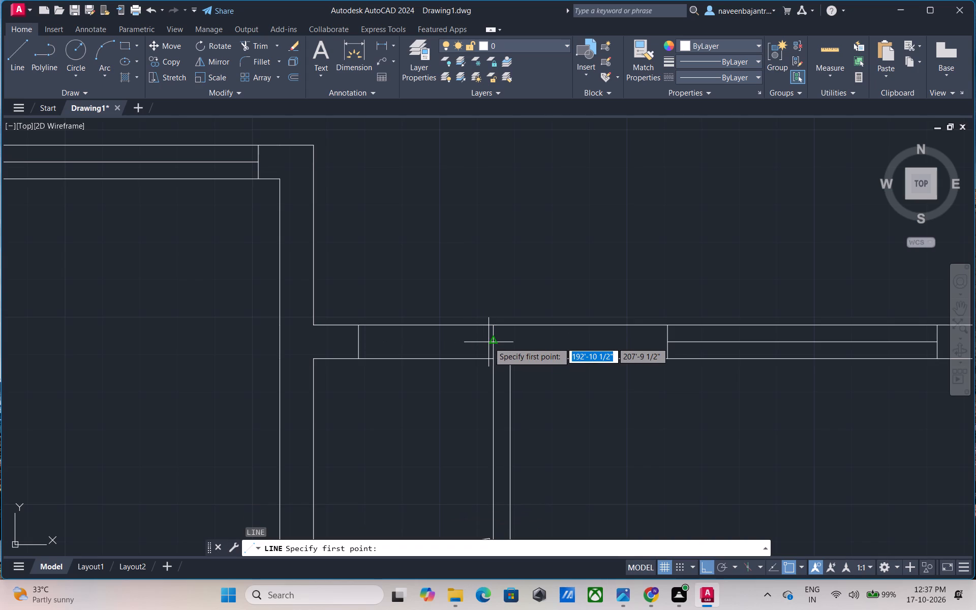
left_click_drag(495, 342, 490, 342)
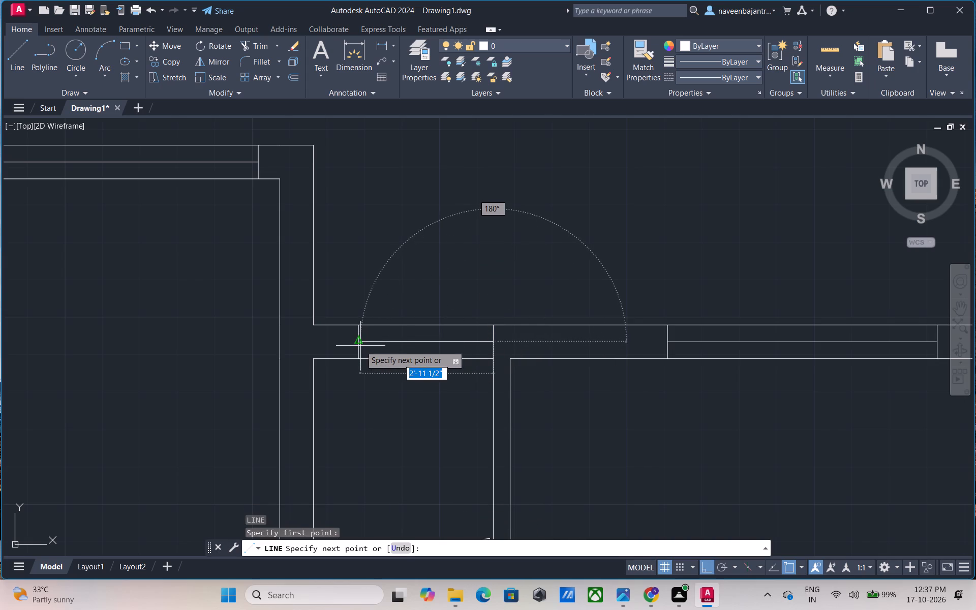
left_click(356, 342)
key("Escape")
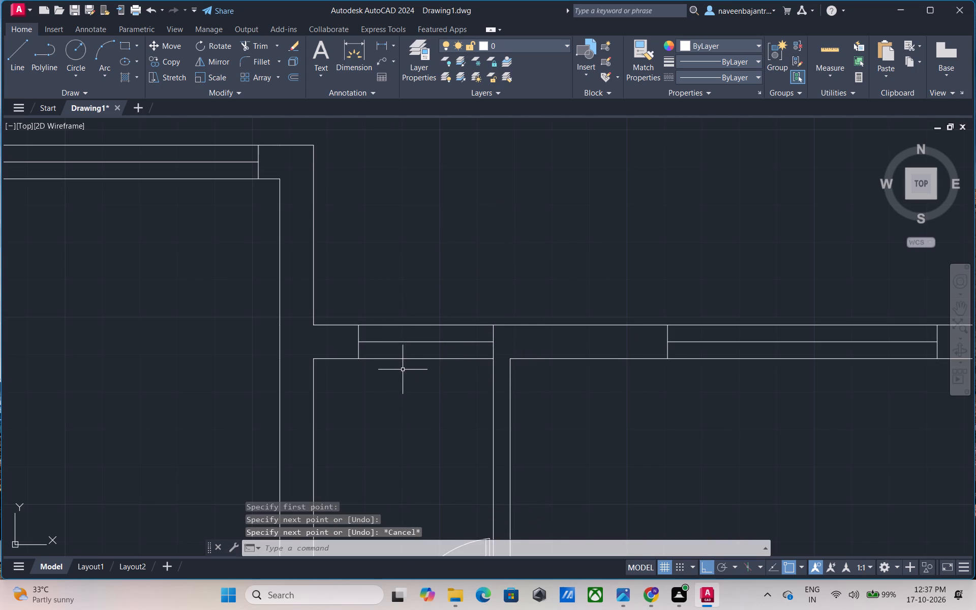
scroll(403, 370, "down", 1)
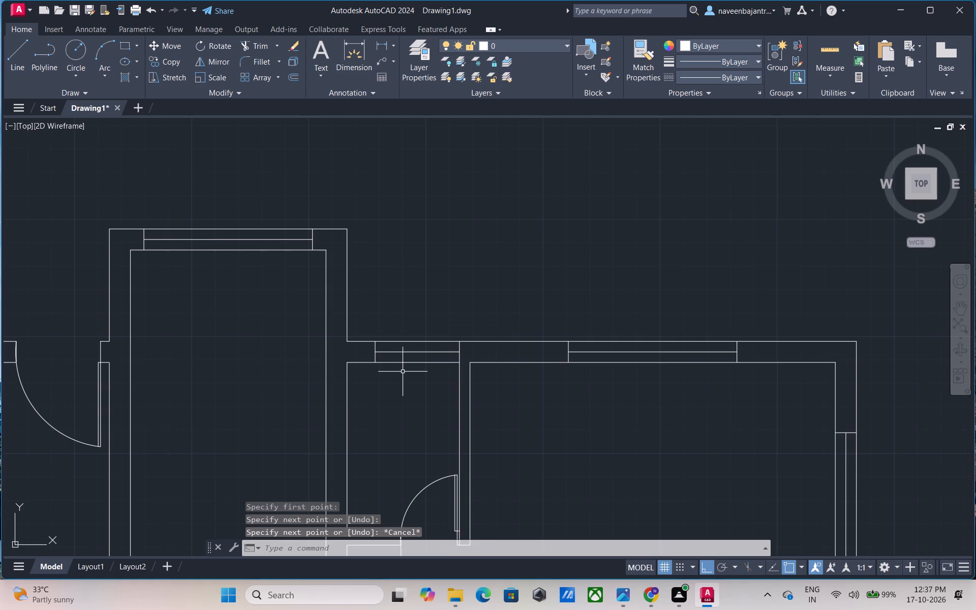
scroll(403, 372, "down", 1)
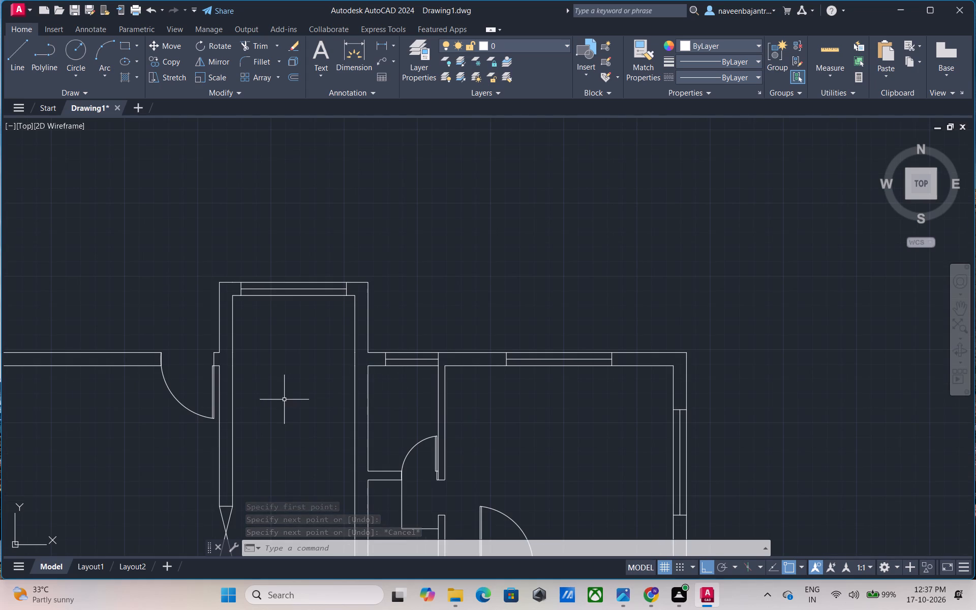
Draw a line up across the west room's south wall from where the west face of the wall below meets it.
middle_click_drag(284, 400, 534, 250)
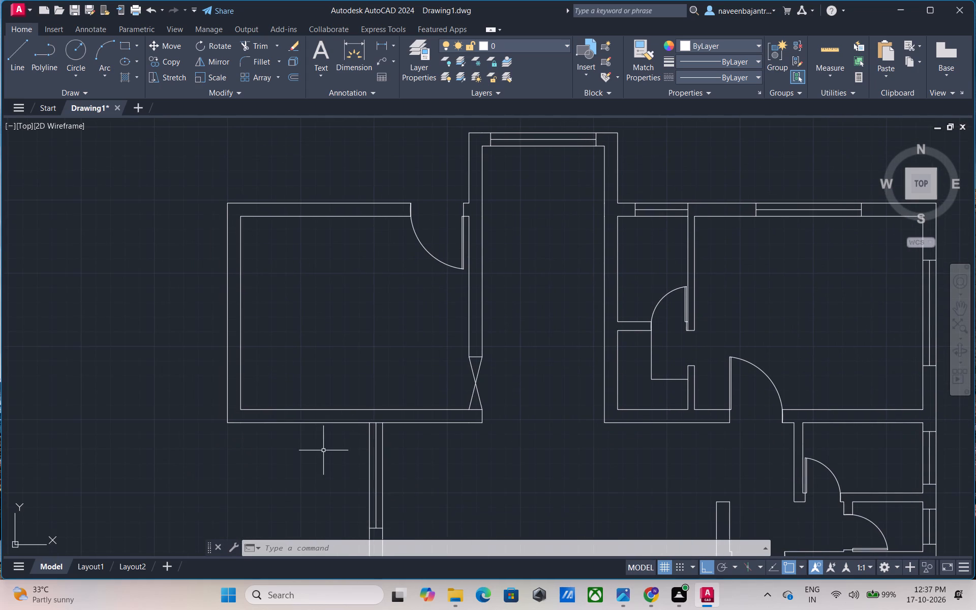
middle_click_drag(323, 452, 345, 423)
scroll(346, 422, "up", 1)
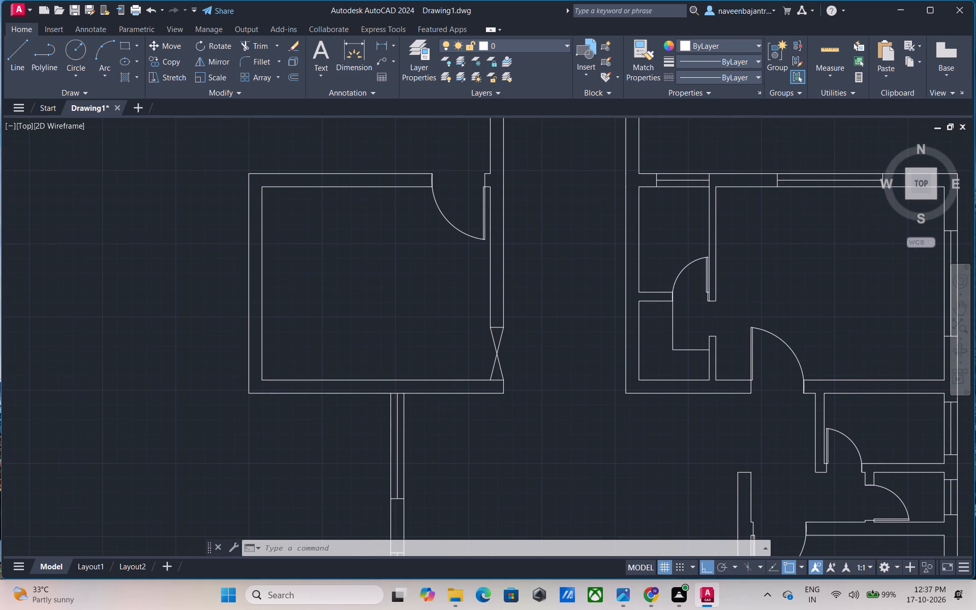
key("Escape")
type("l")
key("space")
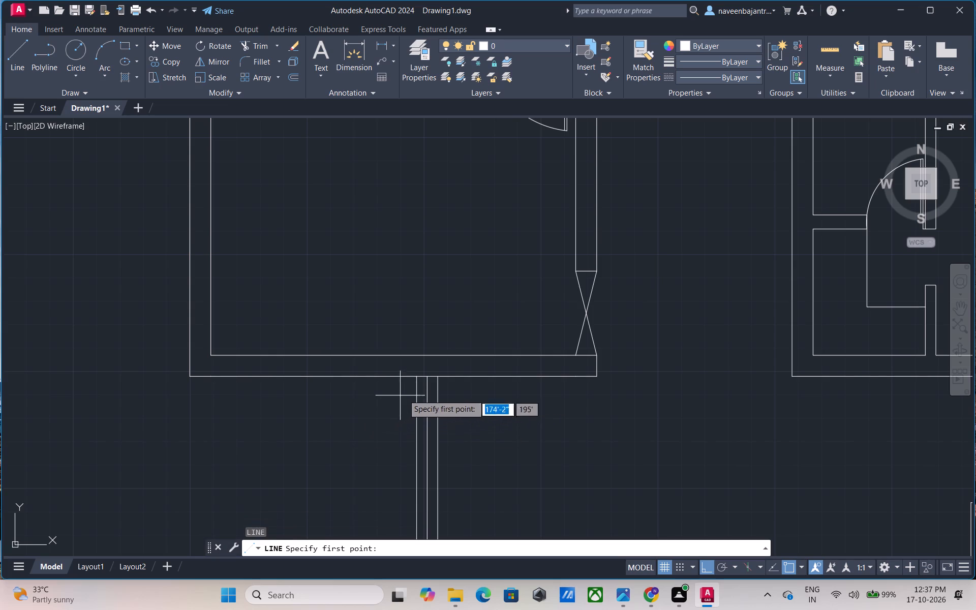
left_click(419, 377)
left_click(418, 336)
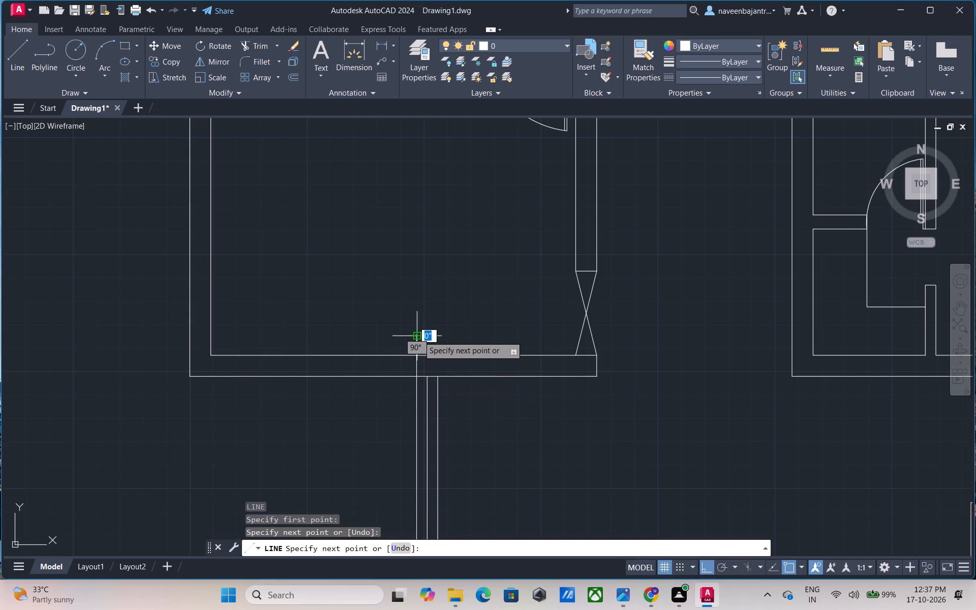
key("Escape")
Draw a centre line up across the west room's south wall from the midpoint of its outer face segment west of the wall below.
type("l")
key("space")
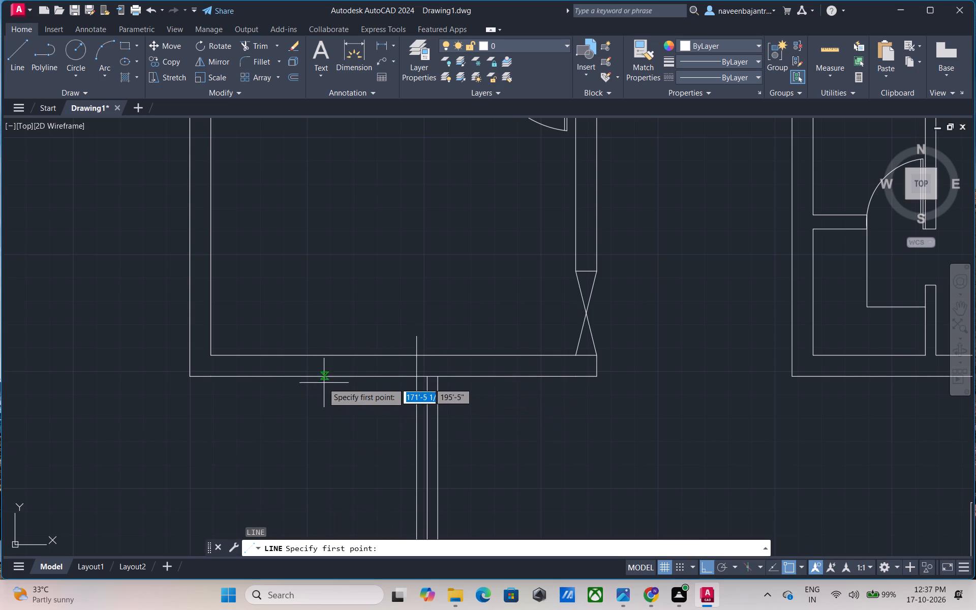
left_click(315, 377)
left_click(315, 343)
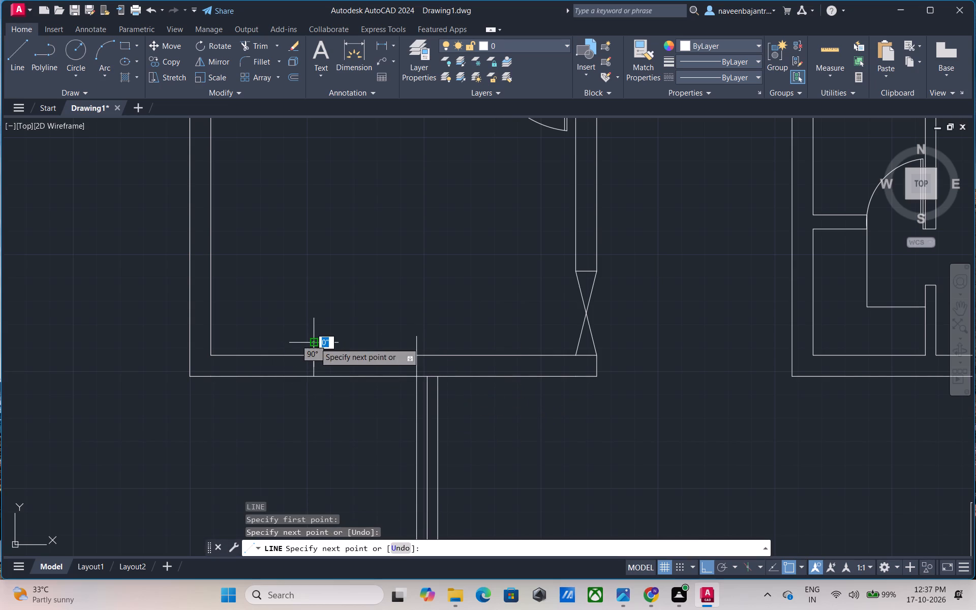
key("Escape")
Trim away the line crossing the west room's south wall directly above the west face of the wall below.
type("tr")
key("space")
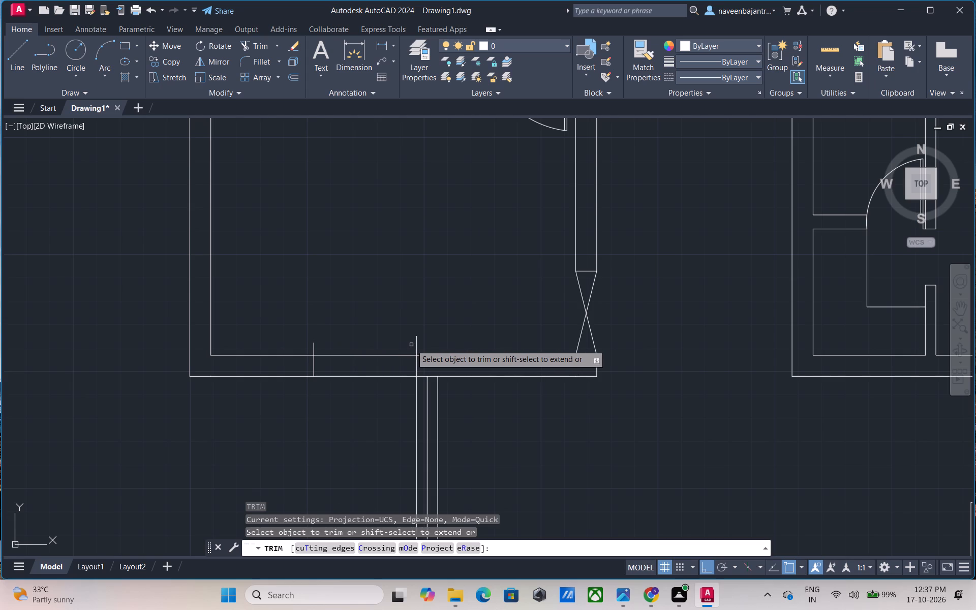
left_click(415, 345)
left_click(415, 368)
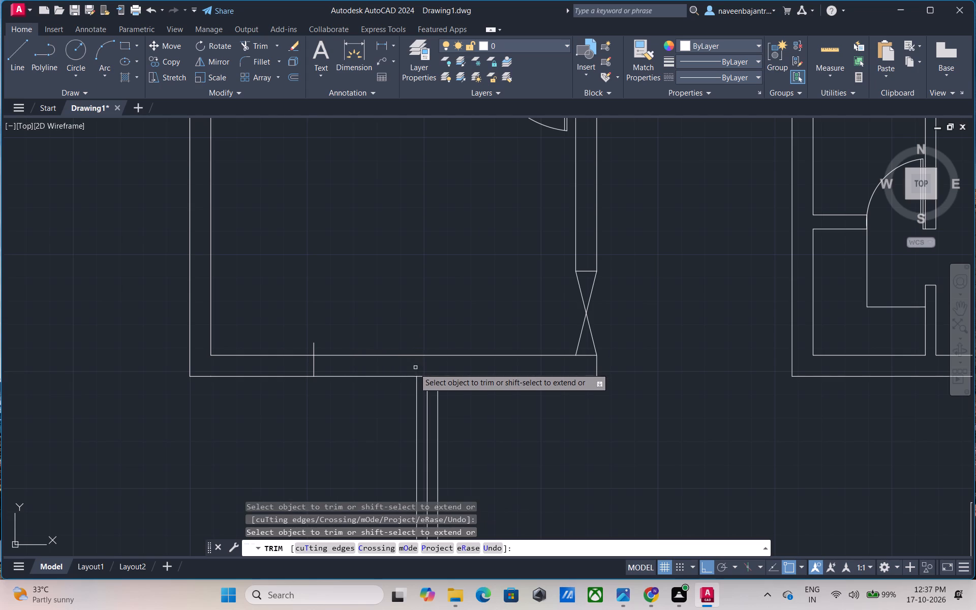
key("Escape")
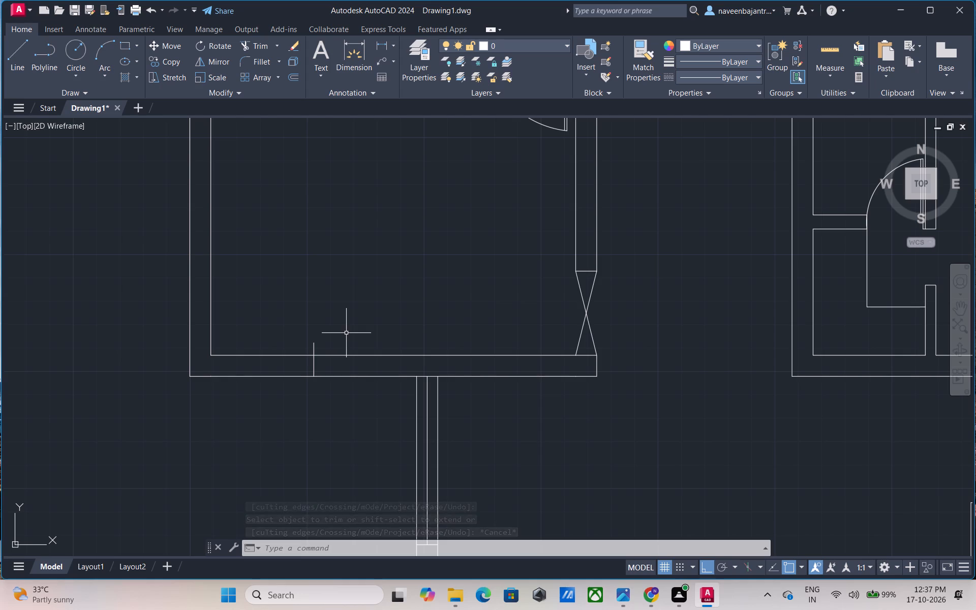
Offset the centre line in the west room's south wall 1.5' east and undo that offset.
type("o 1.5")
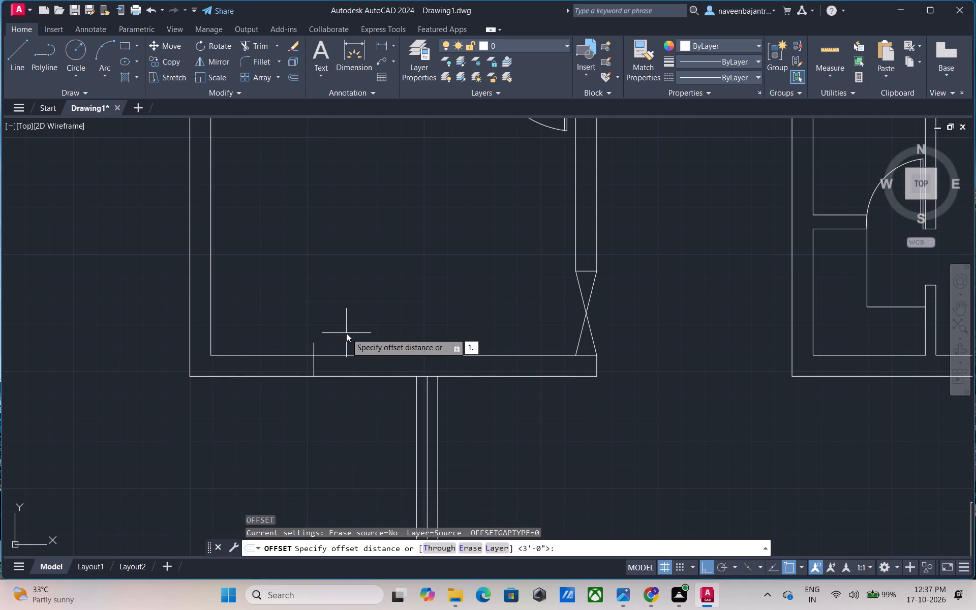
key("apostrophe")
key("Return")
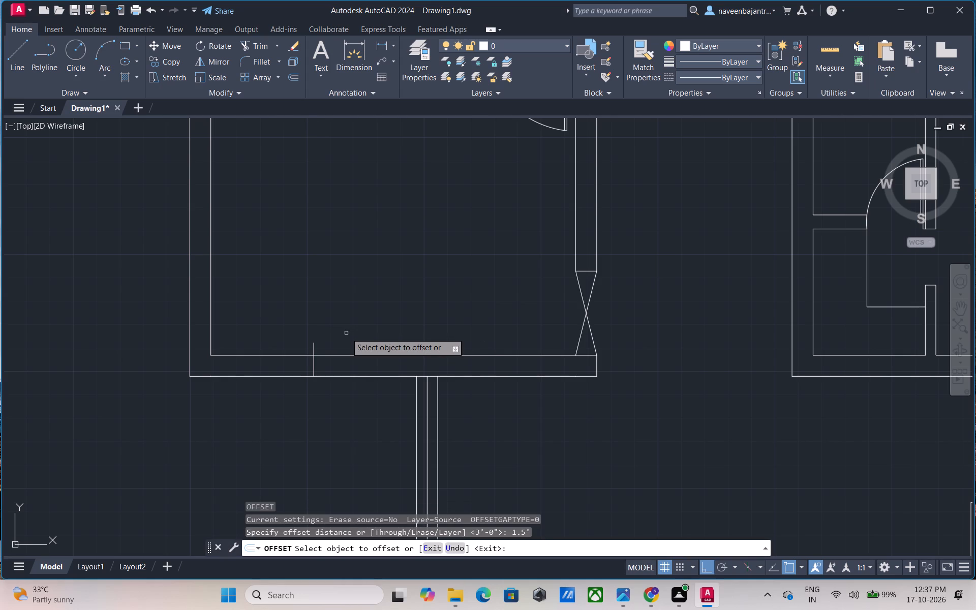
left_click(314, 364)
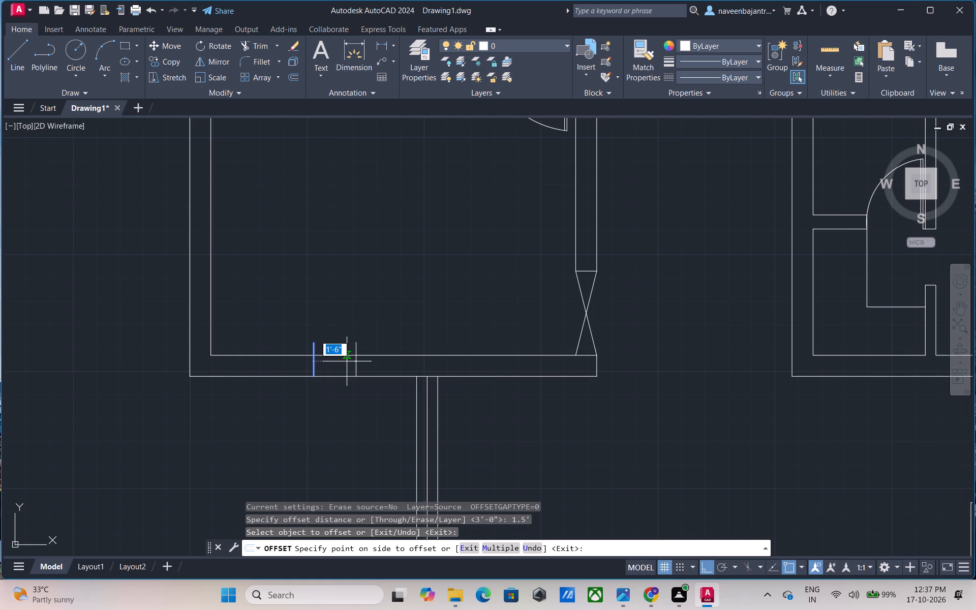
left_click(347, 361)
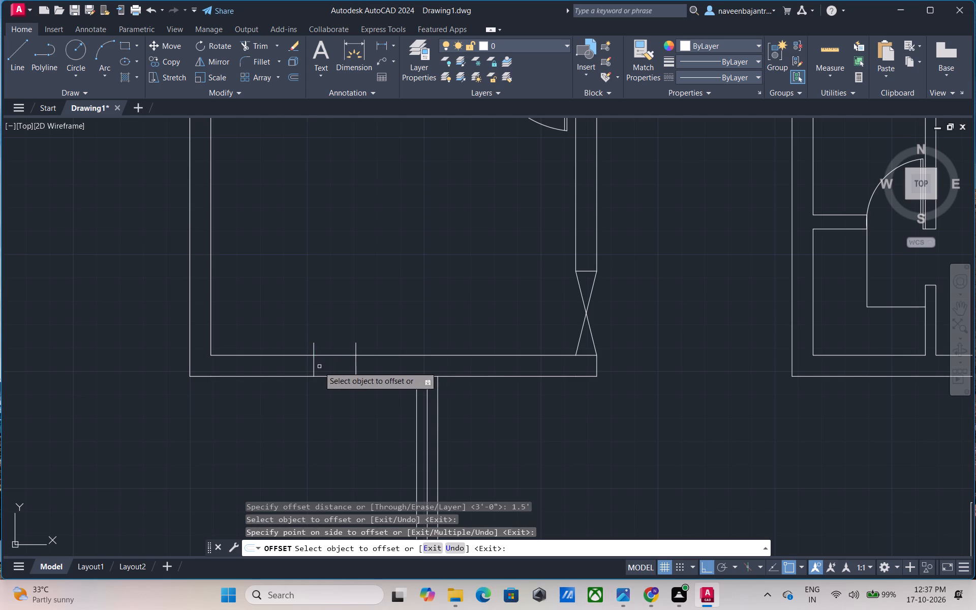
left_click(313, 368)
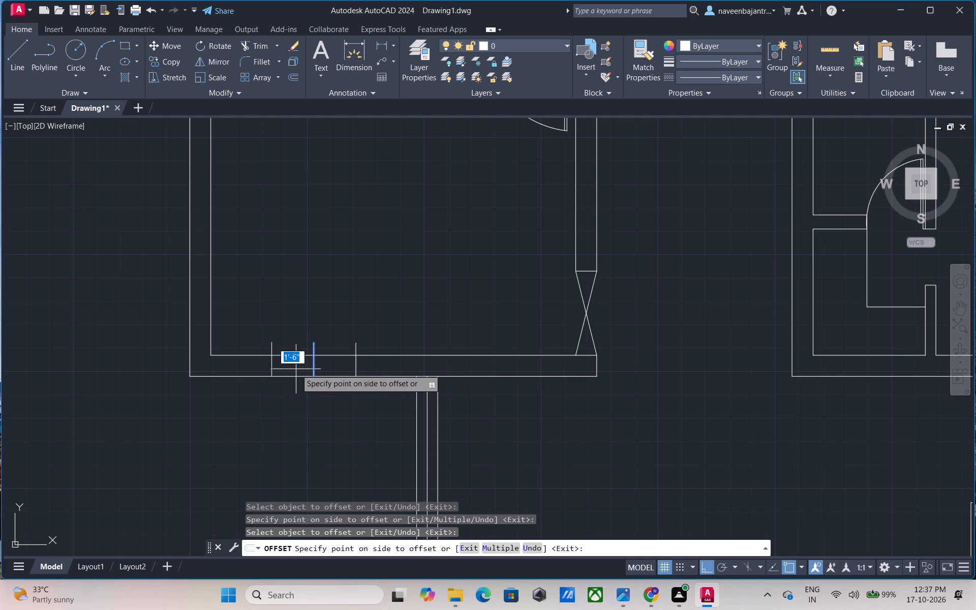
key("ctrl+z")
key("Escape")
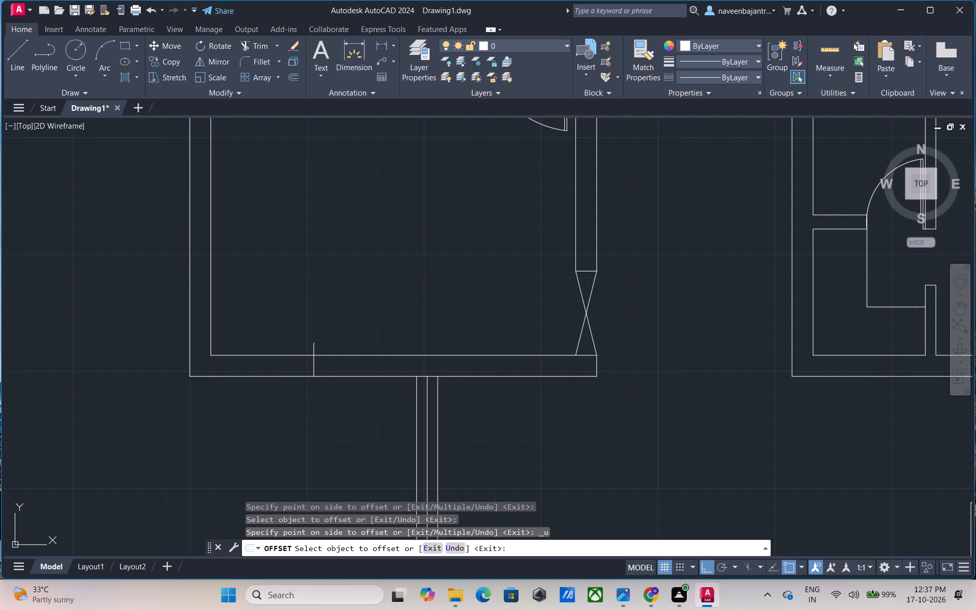
Offset the centre line in the west room's south wall 2' to the east and 2' to the west.
type("o 2'")
key("Return")
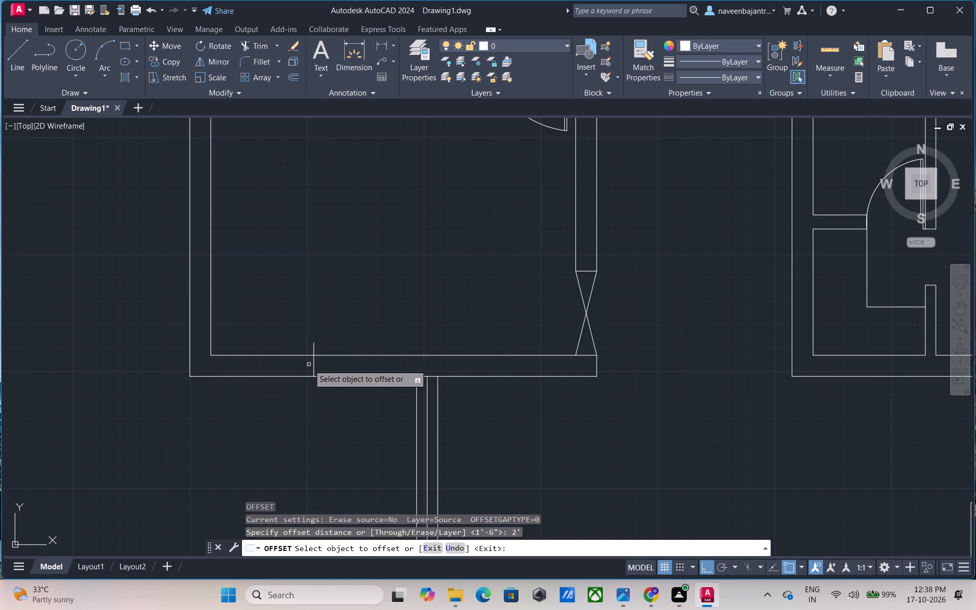
left_click(313, 364)
left_click(331, 365)
left_click(313, 368)
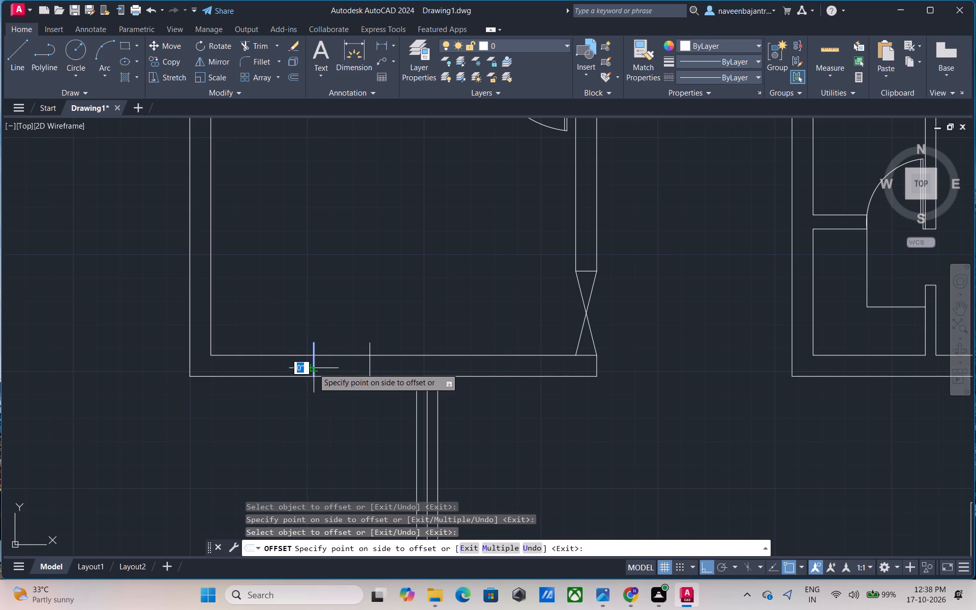
left_click(285, 365)
key("Escape")
Trim the three lines' overshoots beyond the south wall's inner face and remove the centre line between the two jamb lines.
type("tr")
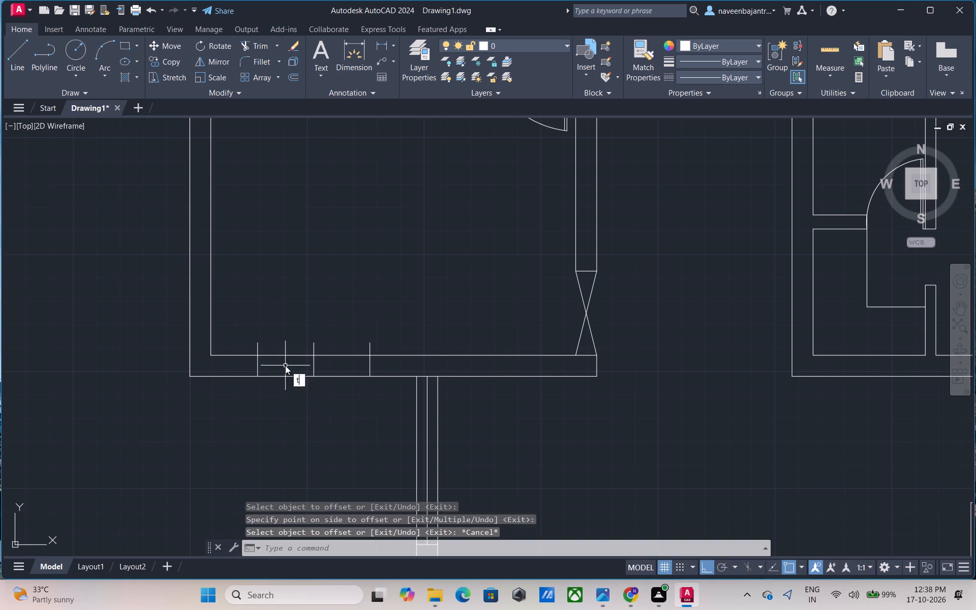
key("space")
left_click(258, 350)
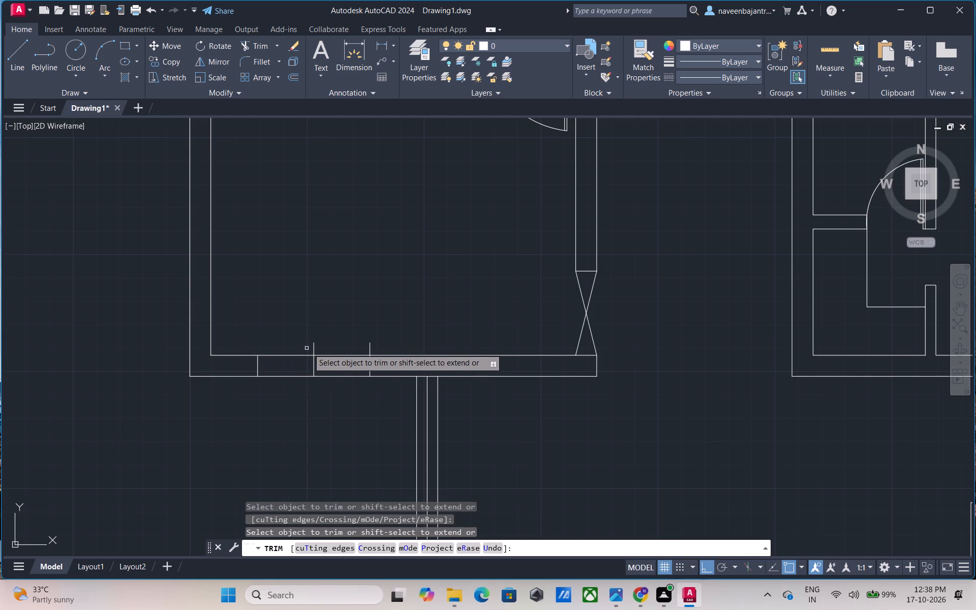
left_click(312, 349)
left_click(370, 347)
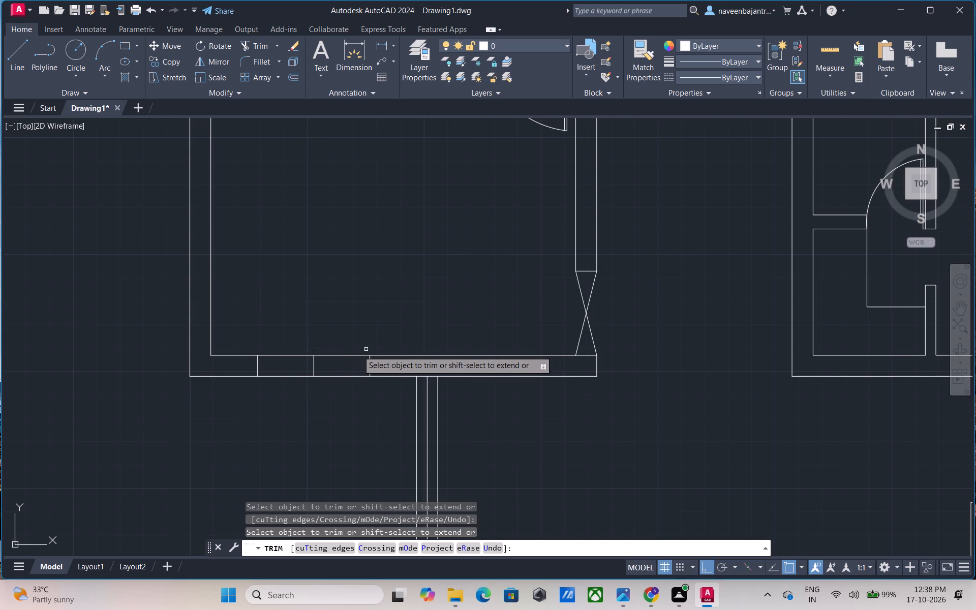
left_click(312, 364)
key("Escape")
Draw the glazing line between the midpoints of the two jamb lines in the west room's south wall.
type("l")
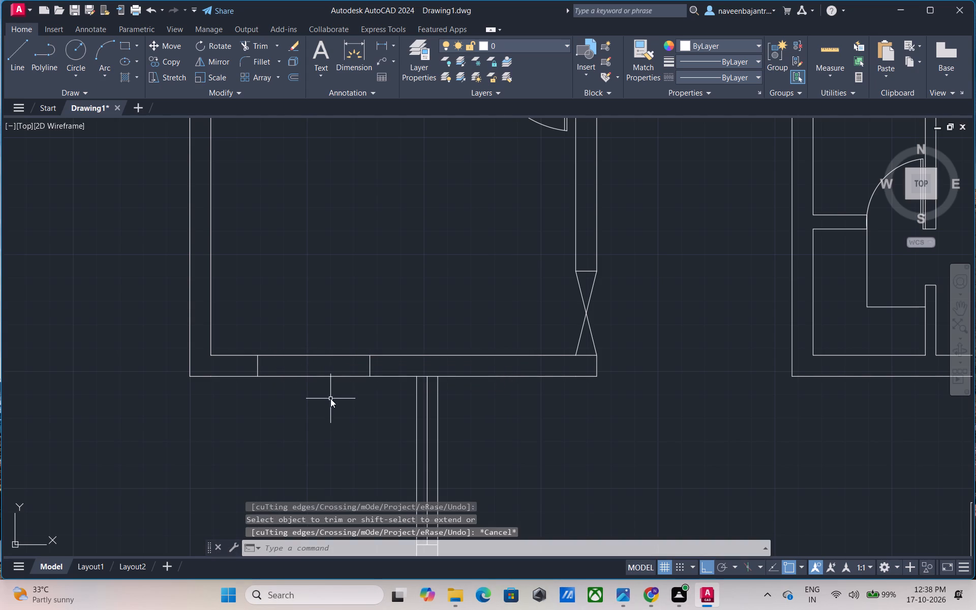
key("space")
left_click(259, 369)
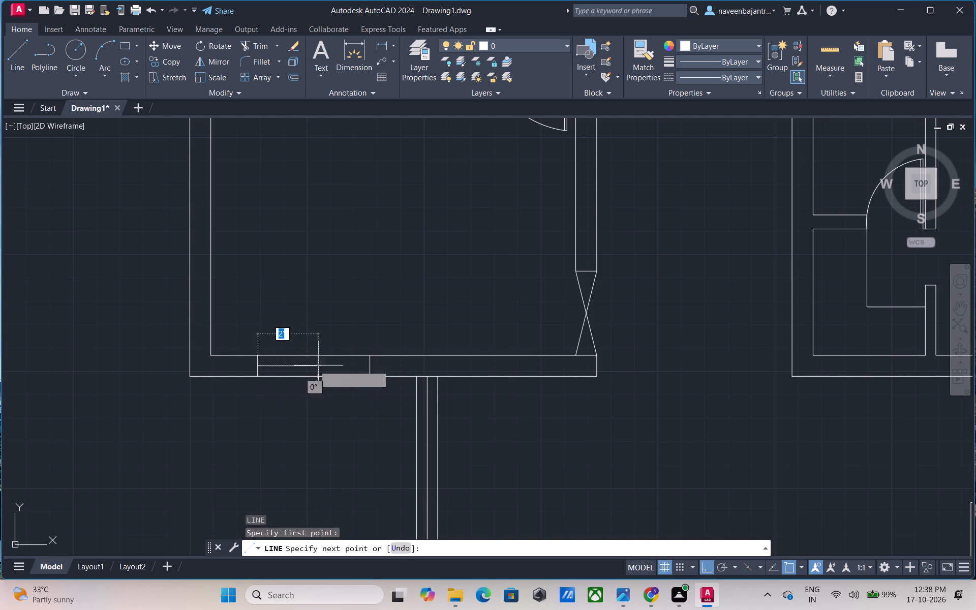
left_click(370, 367)
key("Escape")
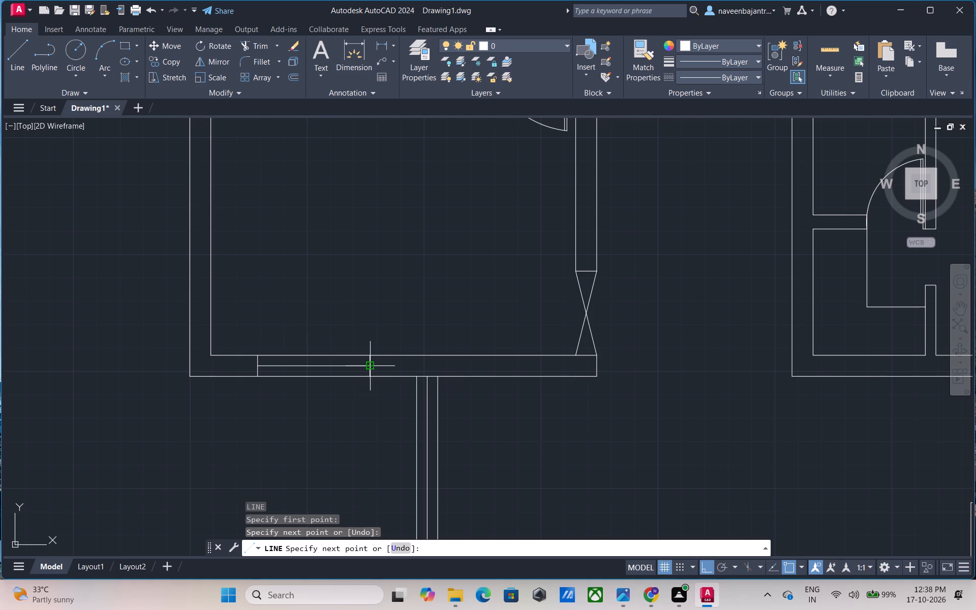
Draw a vertical jamb line across the west room's north wall slightly west of the door and trim its overshoots beyond both wall faces.
scroll(370, 367, "down", 1)
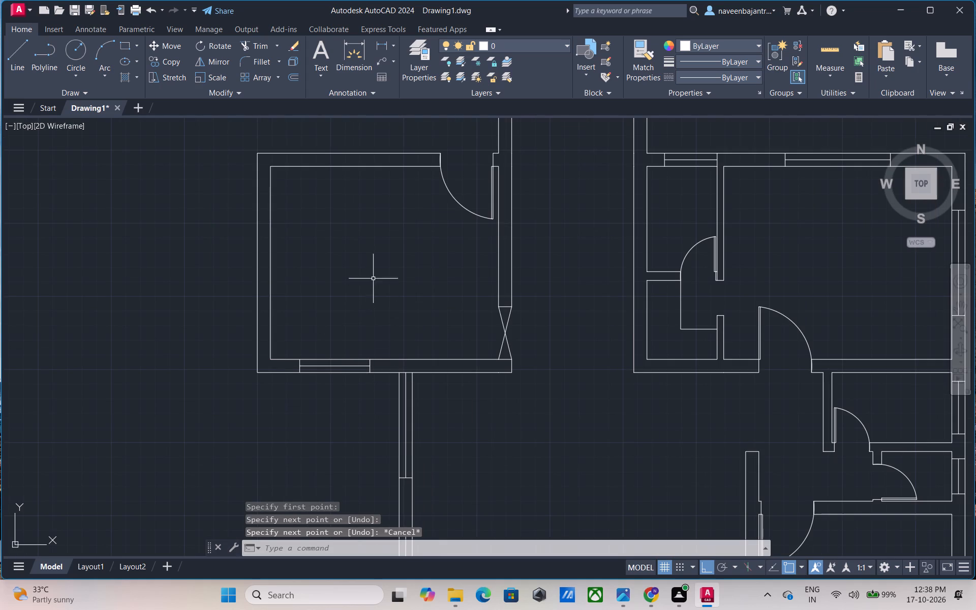
middle_click_drag(370, 227, 345, 320)
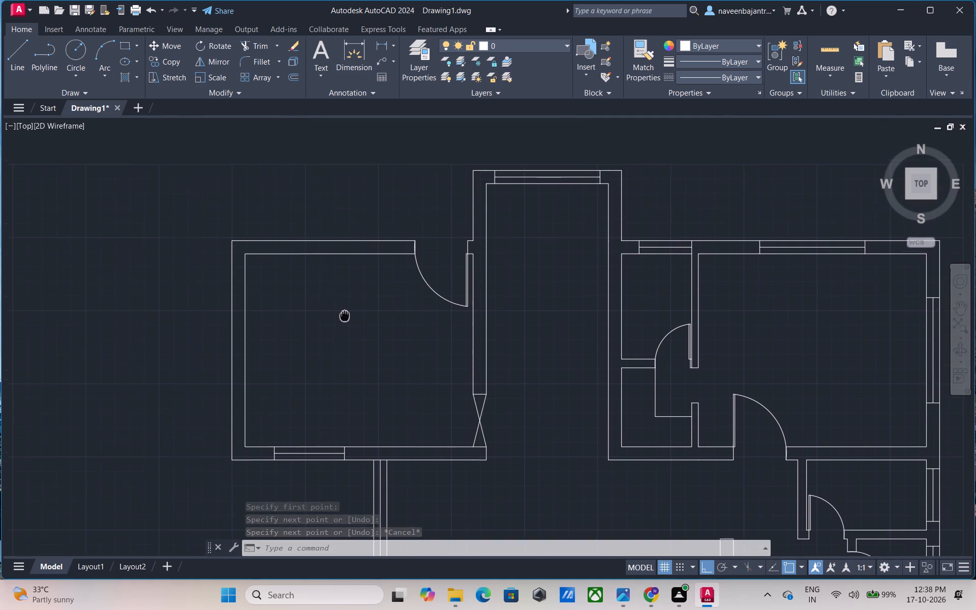
middle_click_drag(345, 320, 344, 346)
scroll(391, 308, "up", 1)
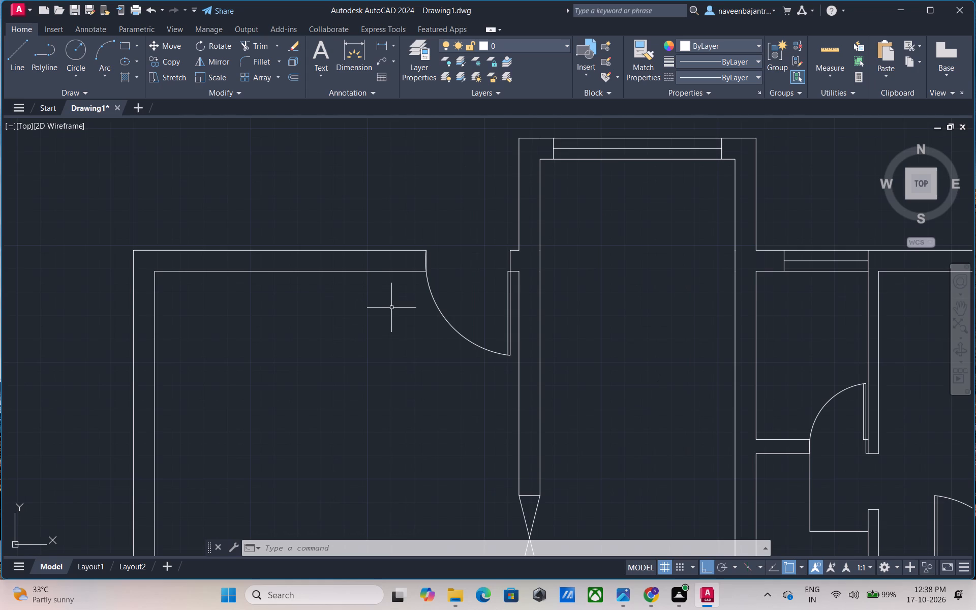
key("Escape")
type("l")
key("space")
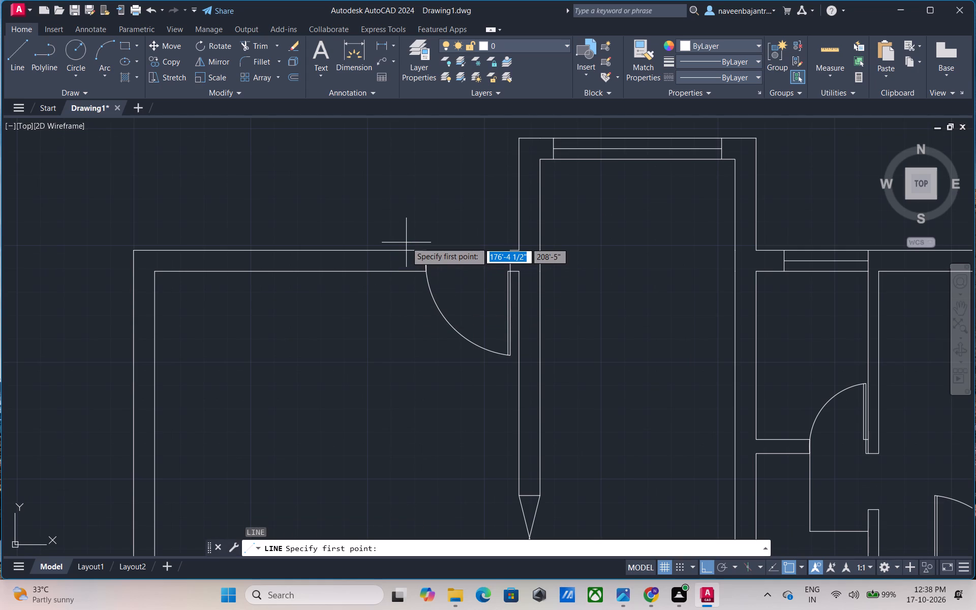
left_click(406, 242)
left_click(405, 291)
key("Escape")
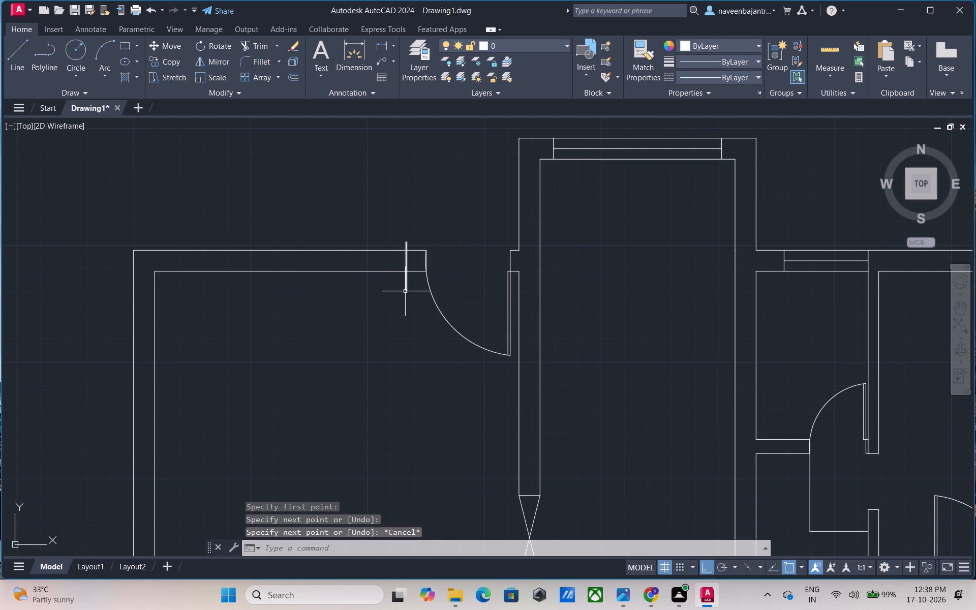
type("tr")
key("space")
left_click(405, 285)
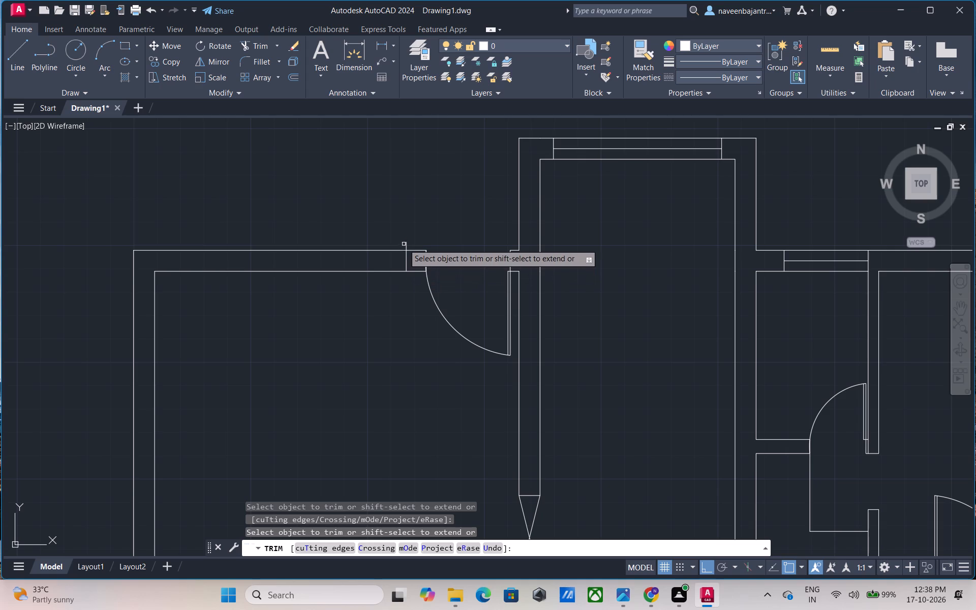
left_click(406, 244)
key("Escape")
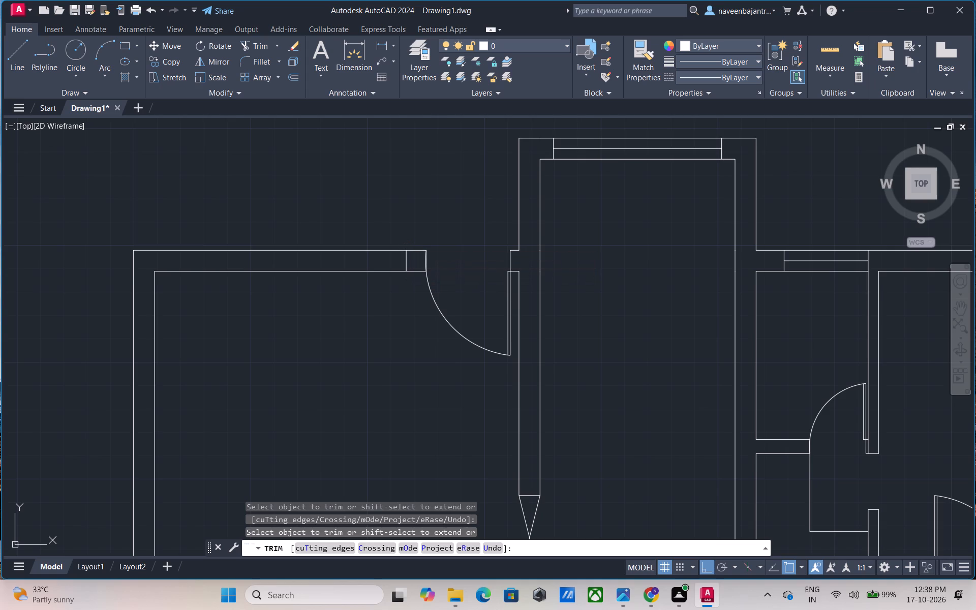
Offset the new jamb line in the west room's north wall 5' west.
type("o 5'")
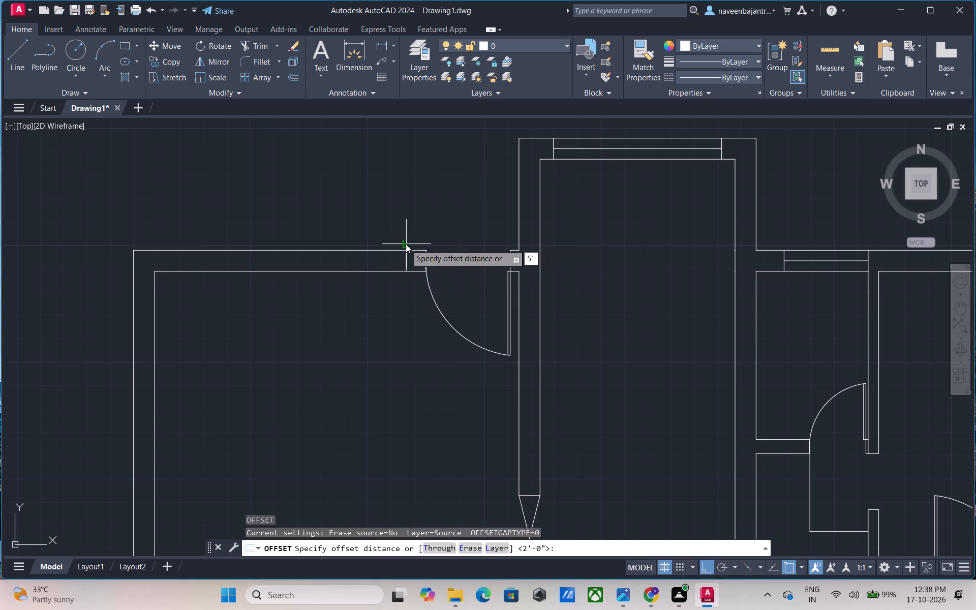
key("Return")
left_click(406, 260)
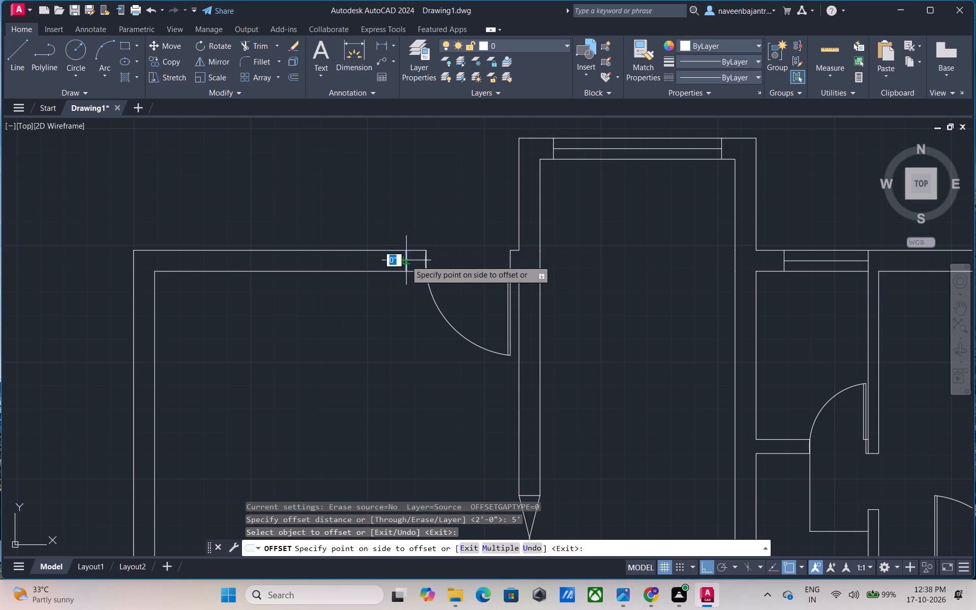
left_click(385, 263)
key("Escape")
Draw the glazing line between the midpoints of the two jamb lines in the west room's north wall.
type("l")
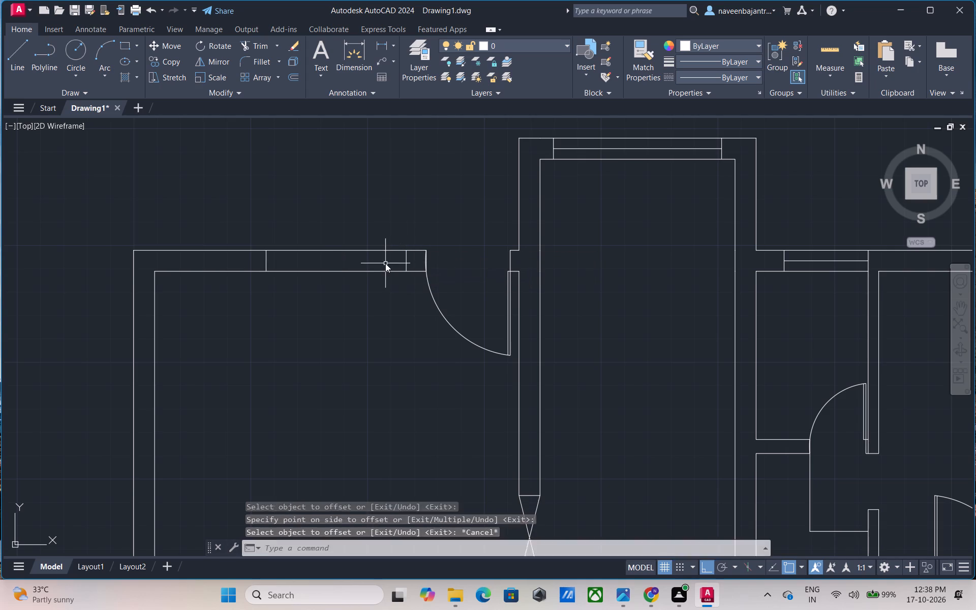
key("space")
left_click(269, 264)
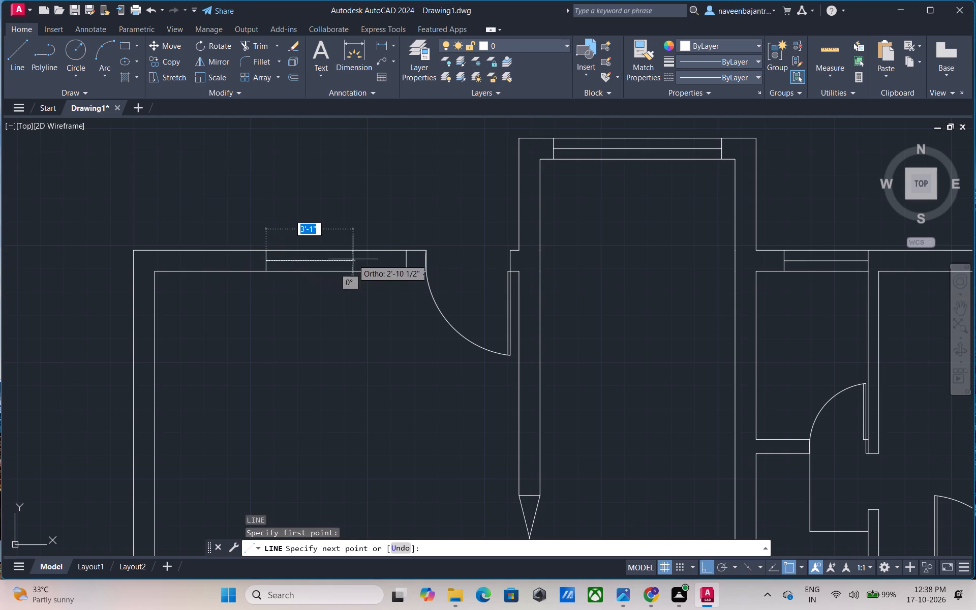
left_click(406, 259)
key("Escape")
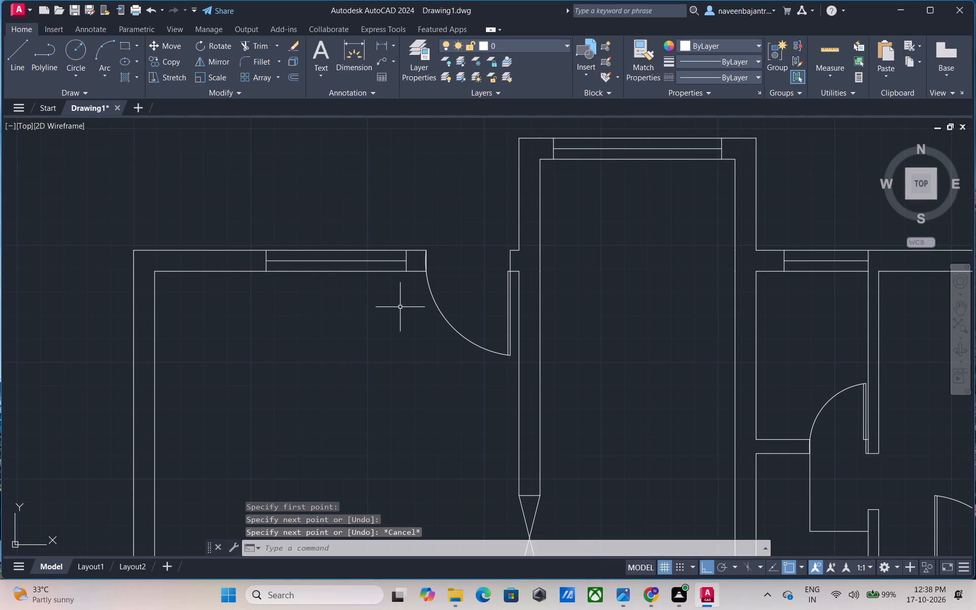
Draw a vertical line from the midpoint of the projecting room's inner north wall face down to about the top of the crossed opening in its west wall.
scroll(400, 308, "down", 2)
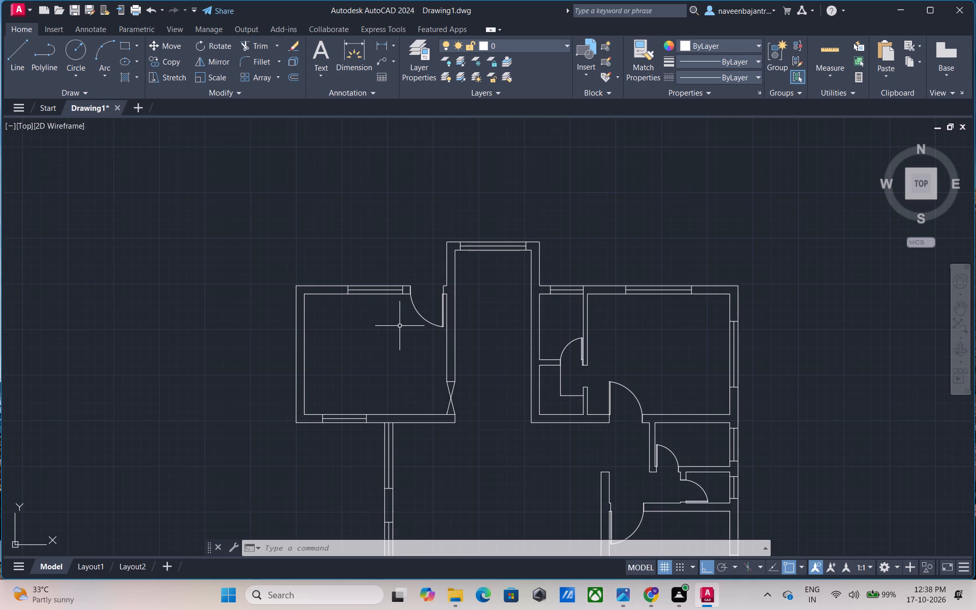
middle_click_drag(400, 326, 330, 314)
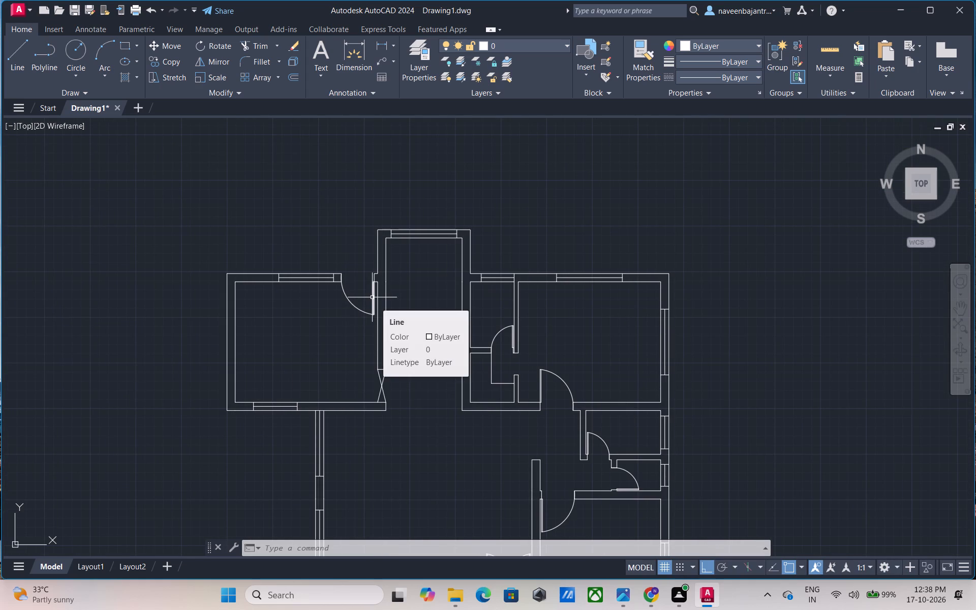
scroll(372, 297, "up", 1)
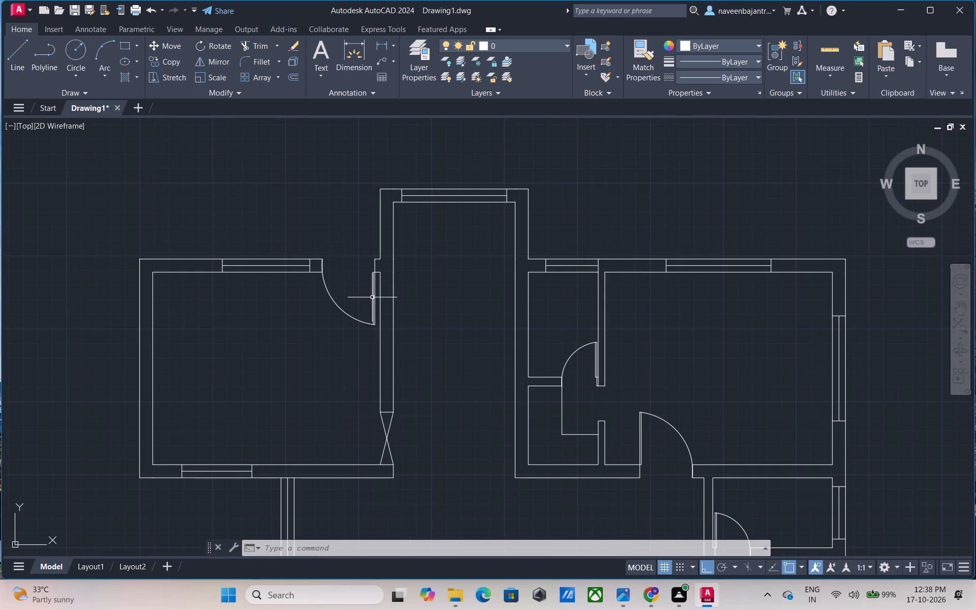
key("Escape")
type("l")
key("space")
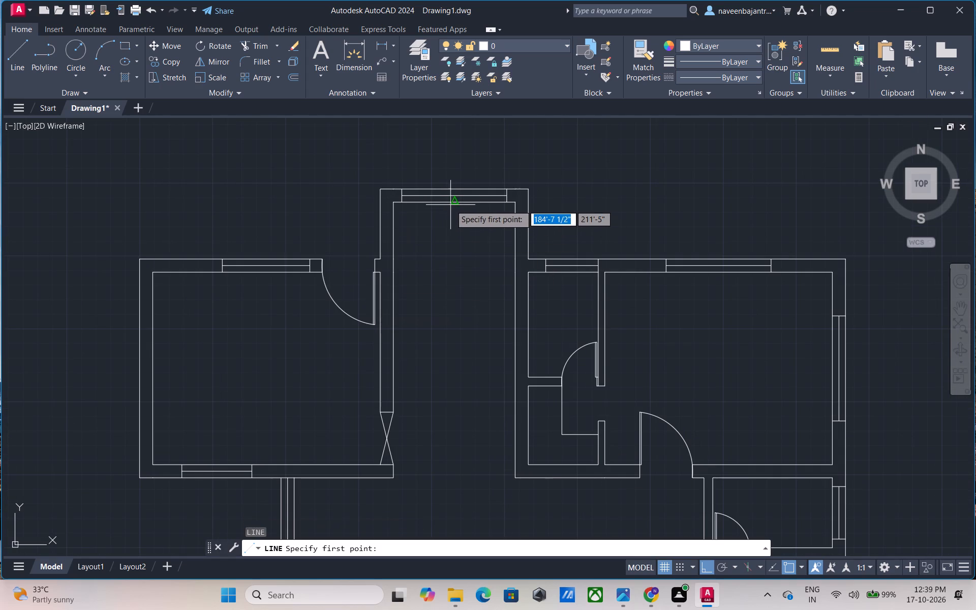
left_click(456, 204)
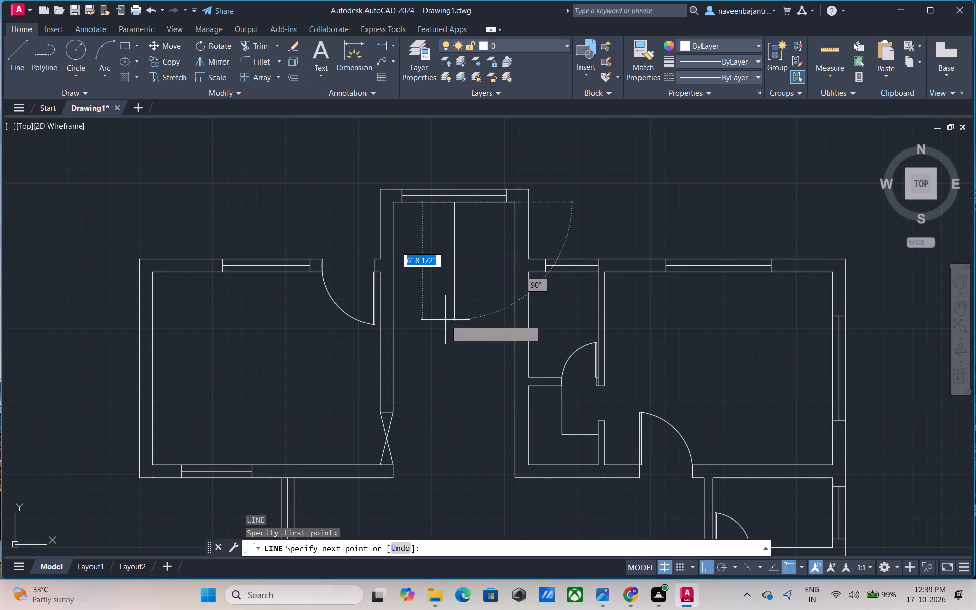
left_click(447, 413)
key("Escape")
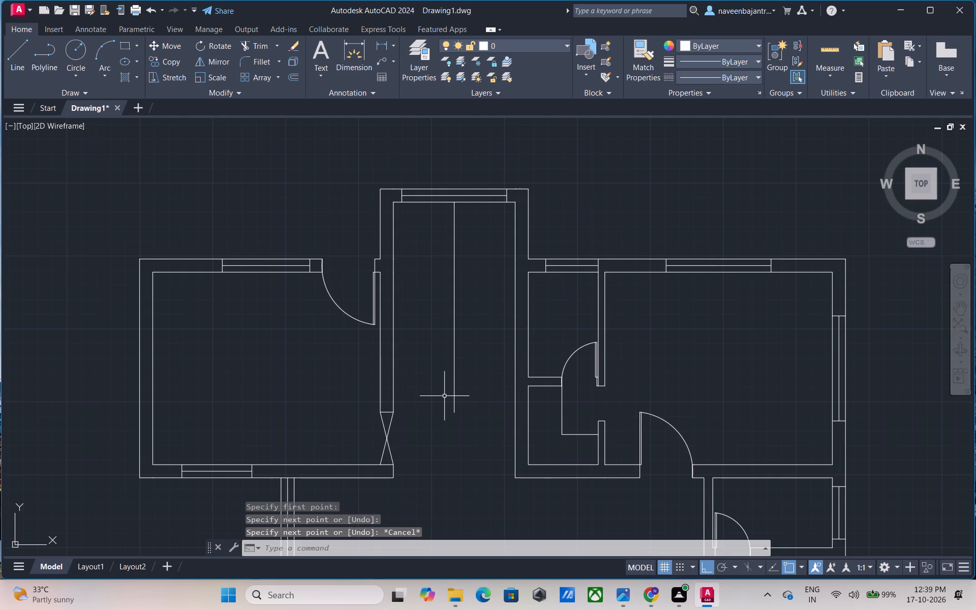
Offset the vertical centre line 3" to both its east and west sides.
key("o")
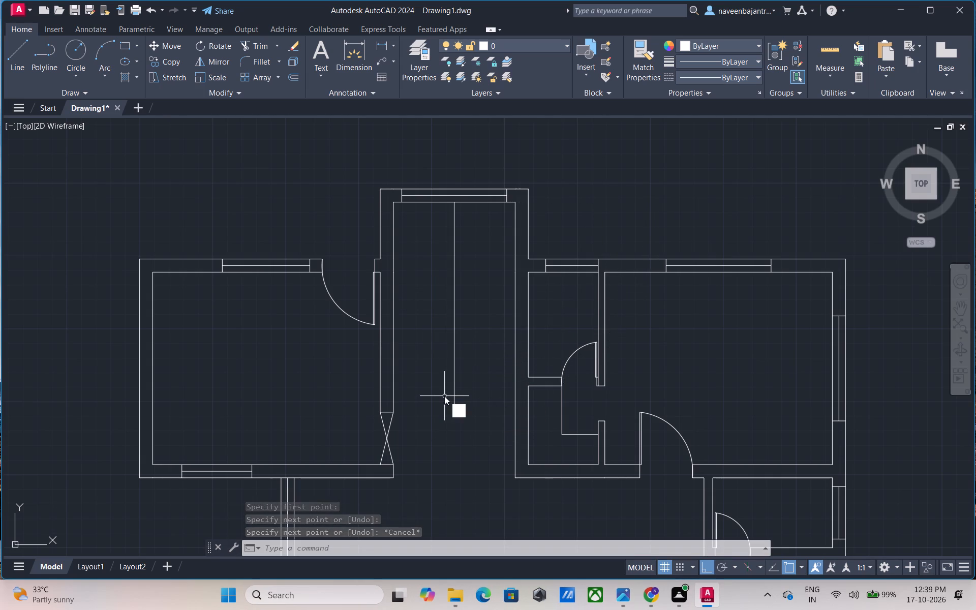
key("space")
key("3")
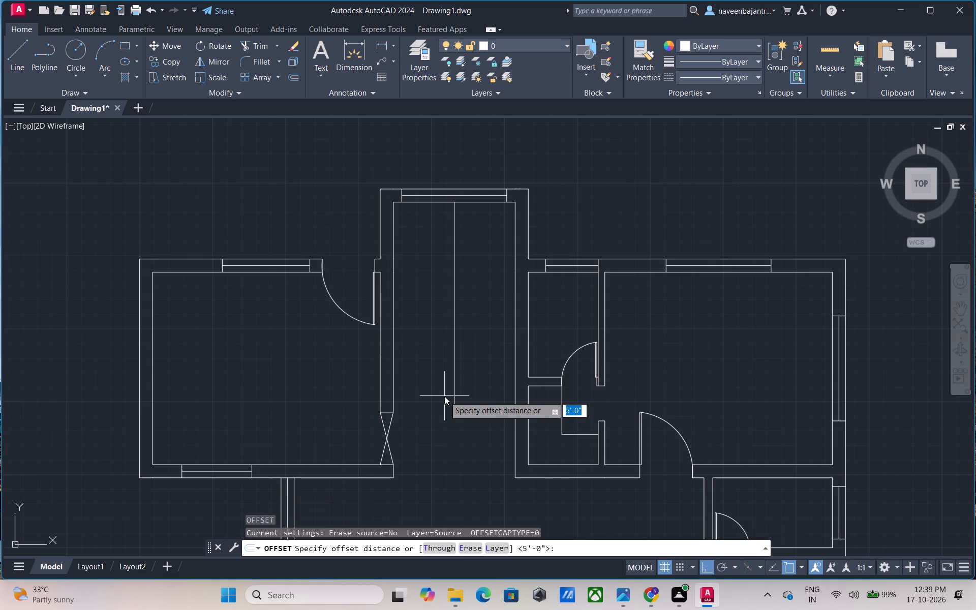
key("shift+quotedbl")
key("Return")
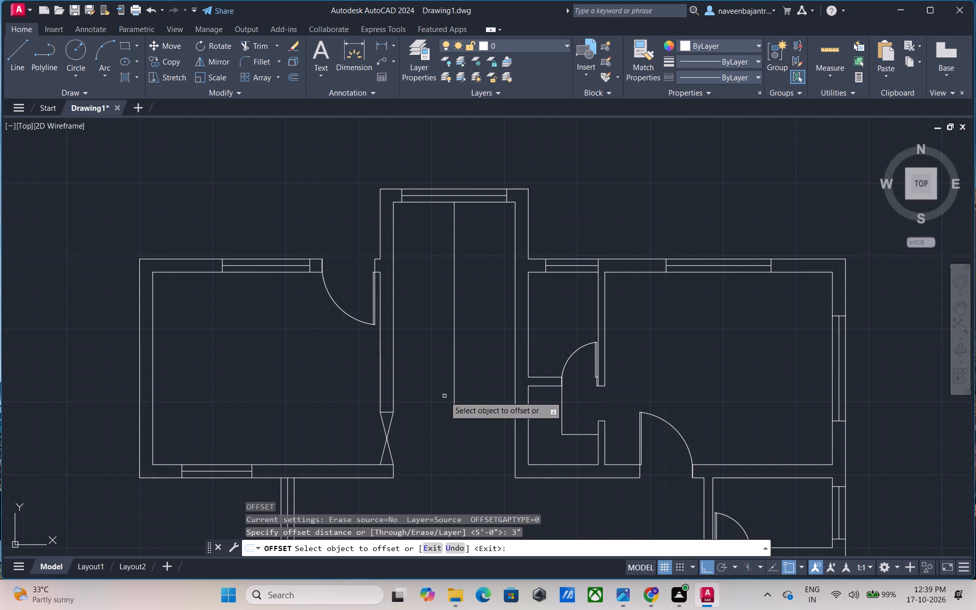
left_click(455, 352)
left_click(477, 355)
left_click(454, 365)
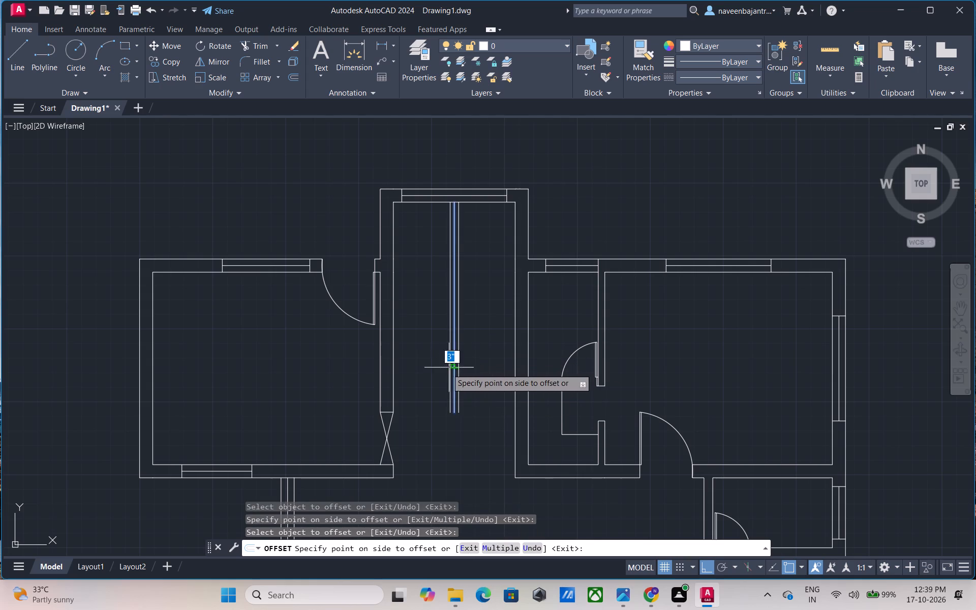
left_click(431, 371)
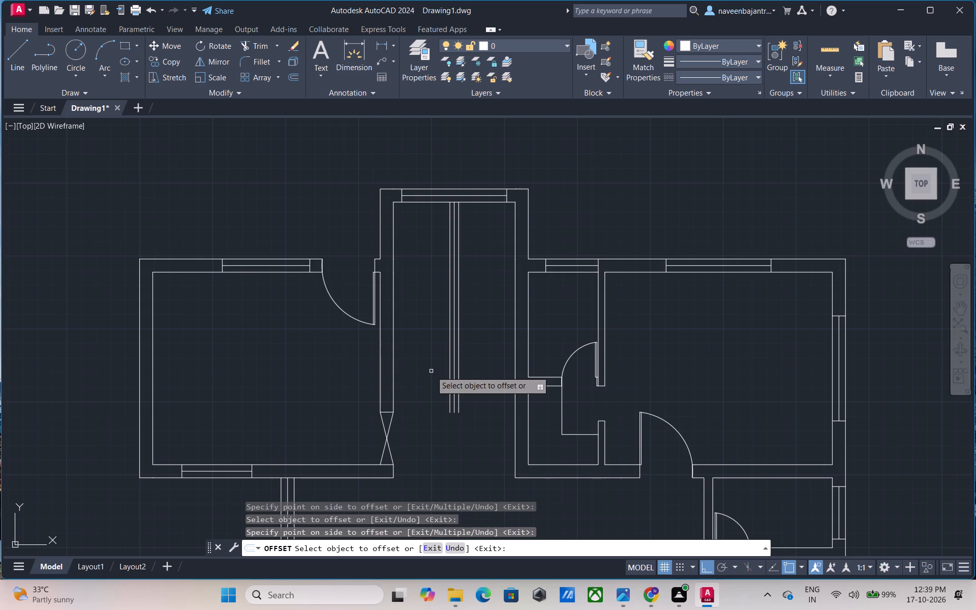
key("Escape")
Draw a horizontal helper line west across the stair room's east wall from the adjoining room's inner northwest corner and trim its overshoot inside the stair room.
type("l")
key("space")
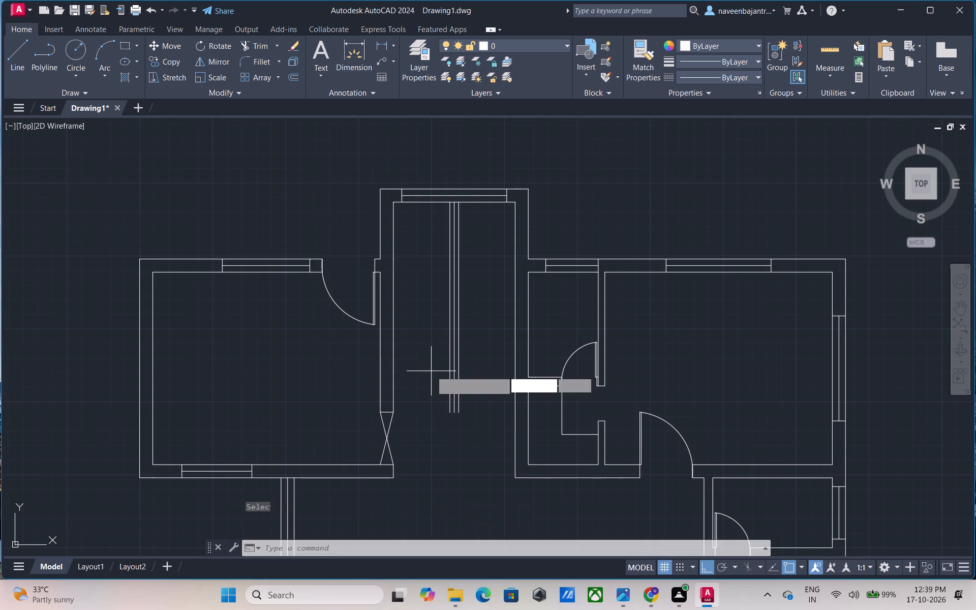
left_click(529, 274)
left_click(500, 279)
key("Escape")
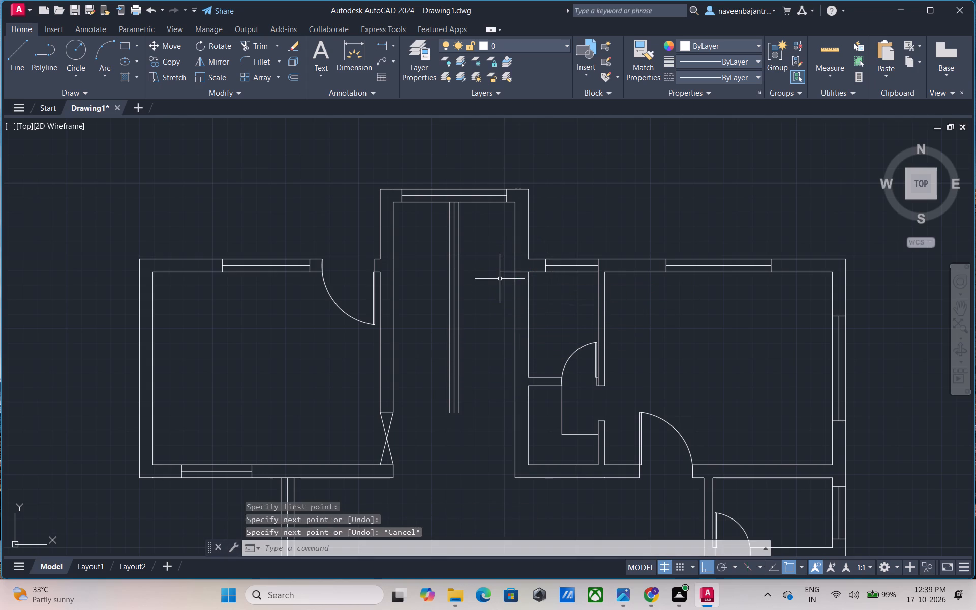
type("tr")
key("space")
left_click(506, 273)
key("Escape")
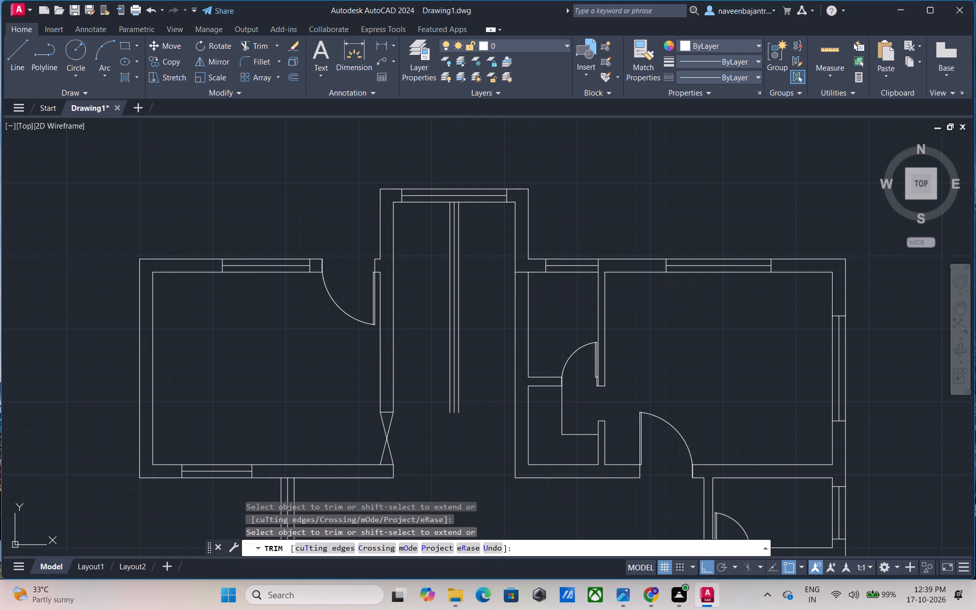
Draw the first stair line from the helper line's west end straight across the room, perpendicular to the west wall's inner face.
type("l")
key("space")
left_click(513, 274)
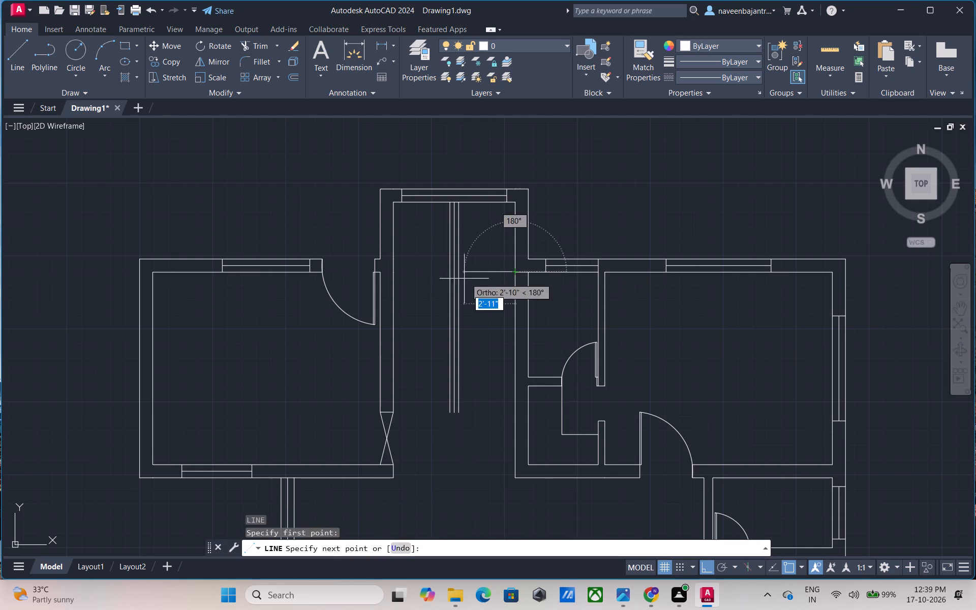
left_click(391, 274)
key("Escape")
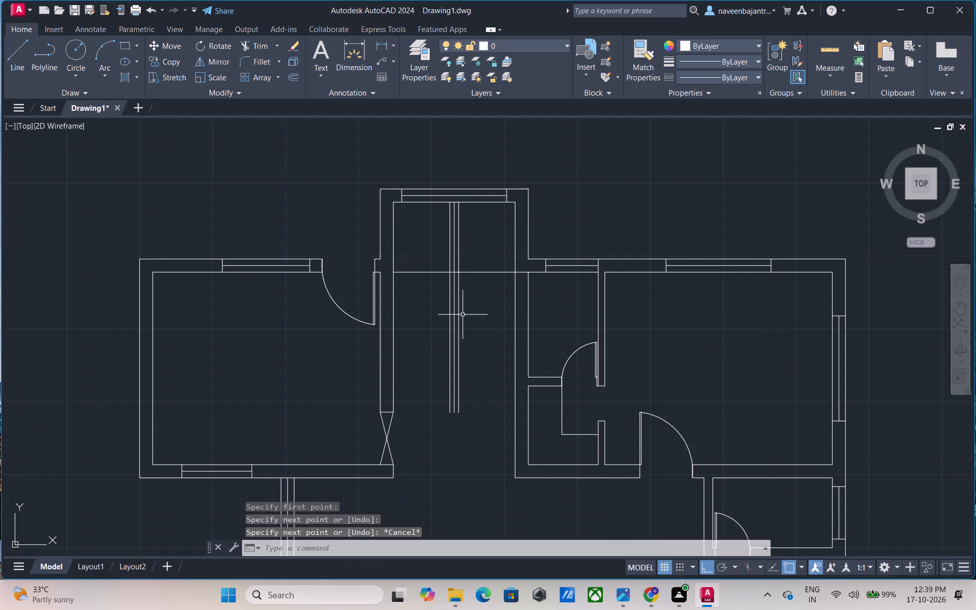
Trim away the helper line inside the east wall and the parts of the three vertical lines north of the first stair line.
type("tr")
key("space")
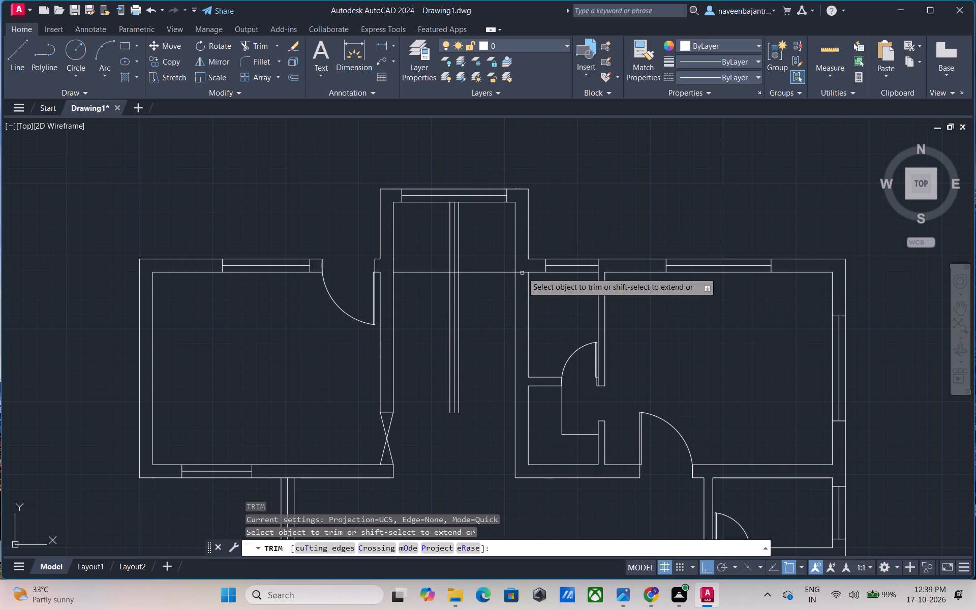
left_click(522, 272)
left_click_drag(440, 256, 473, 253)
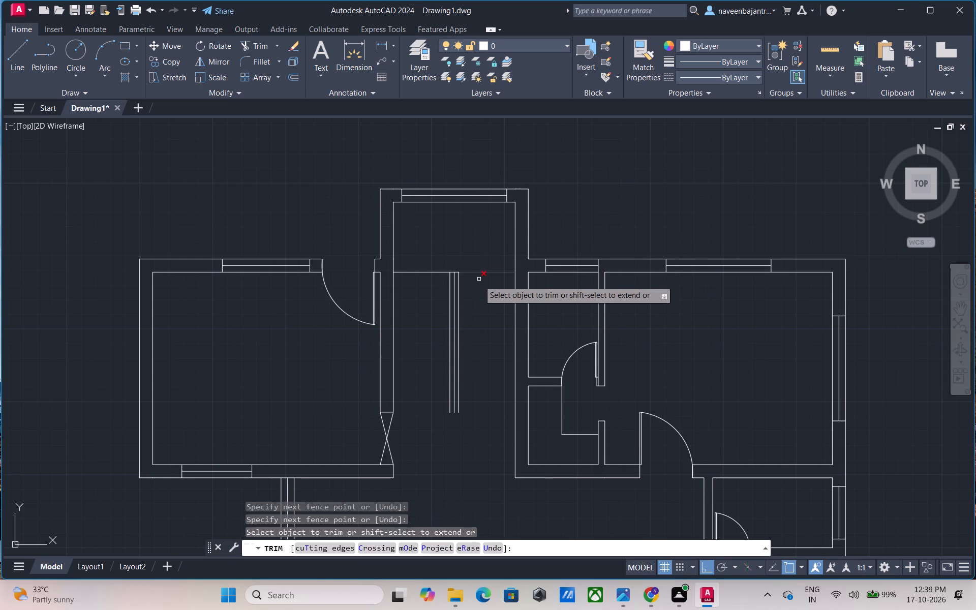
middle_click_drag(472, 318, 476, 298)
key("Escape")
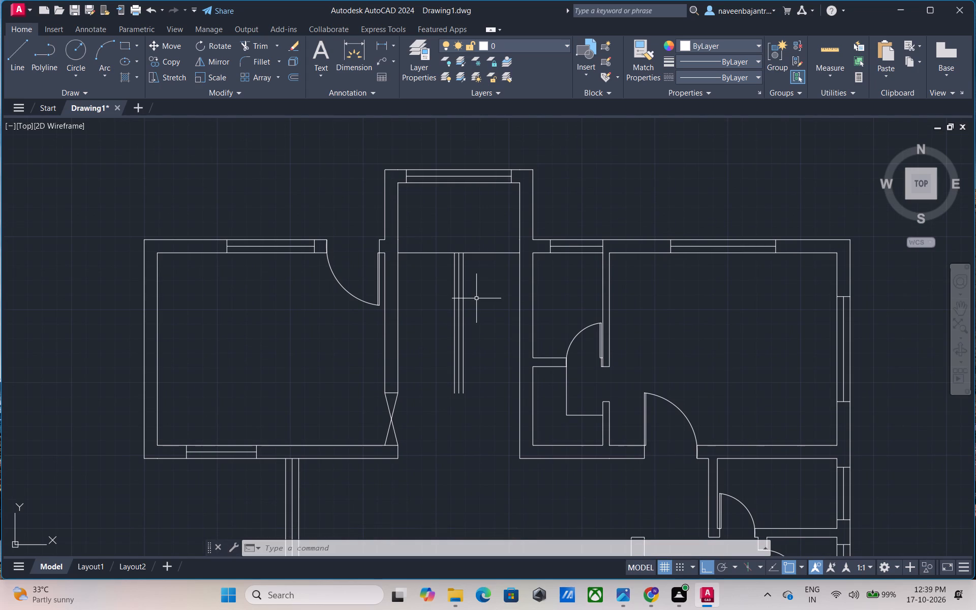
key("Escape")
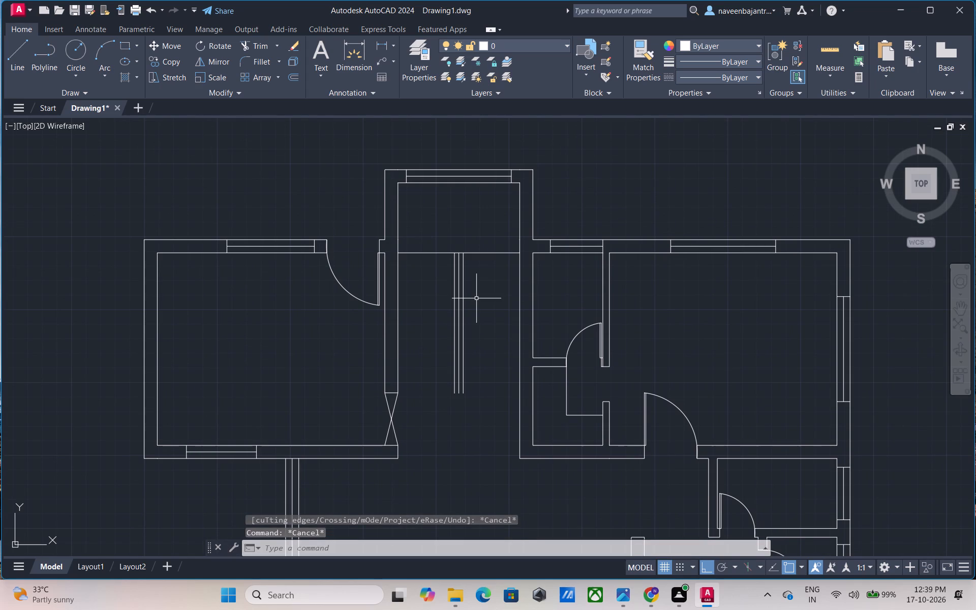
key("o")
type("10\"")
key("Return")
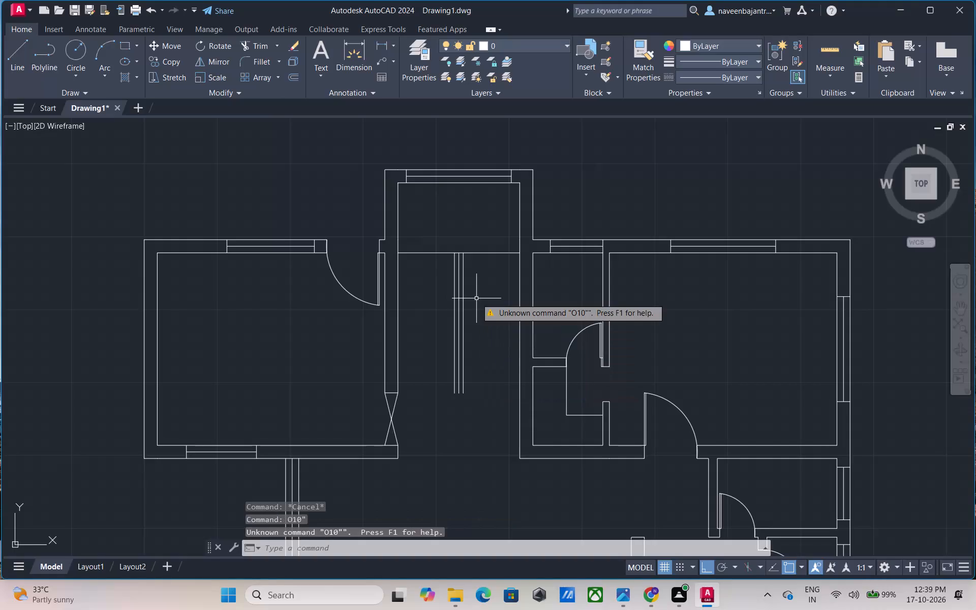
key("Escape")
Offset the first stair line southward nine times in succession at 10" spacing to form the stair treads.
type("o 10")
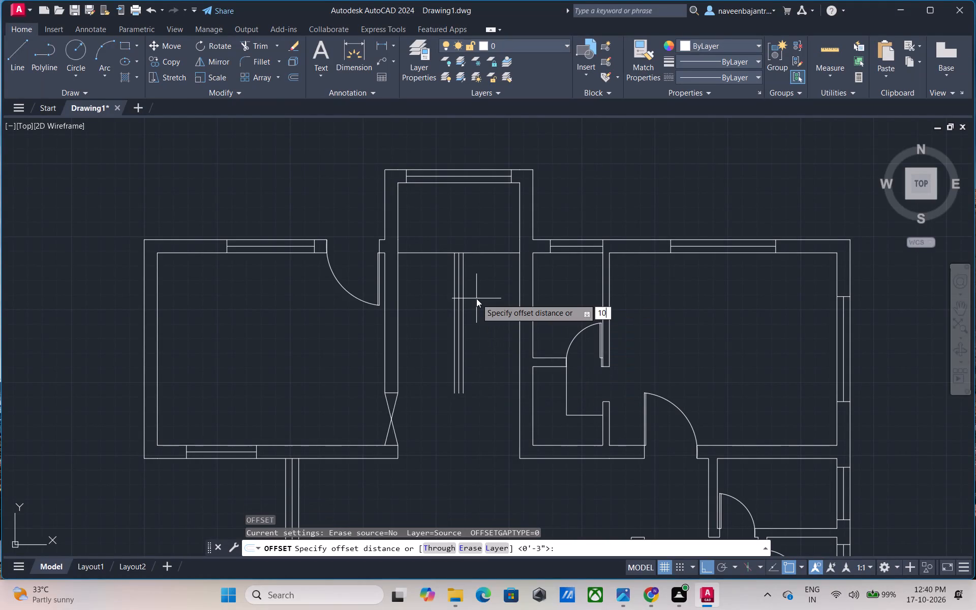
key("shift+quotedbl")
key("Return")
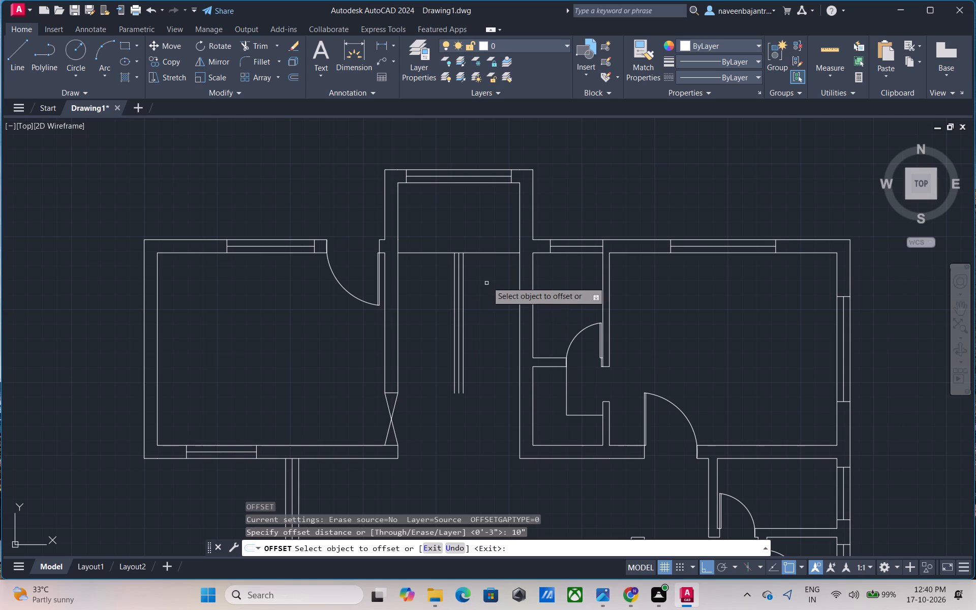
left_click(490, 252)
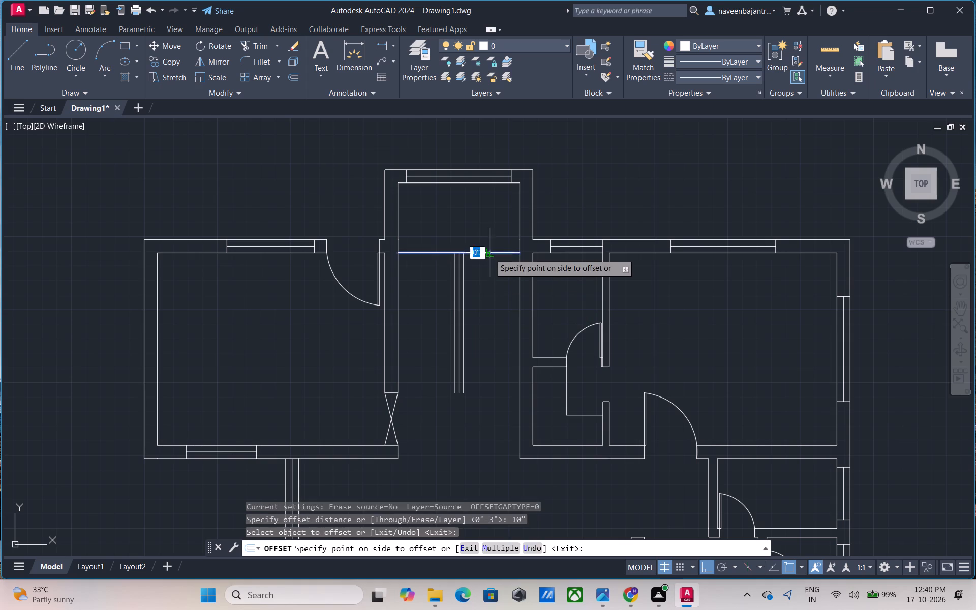
left_click(489, 276)
left_click(489, 267)
left_click(489, 292)
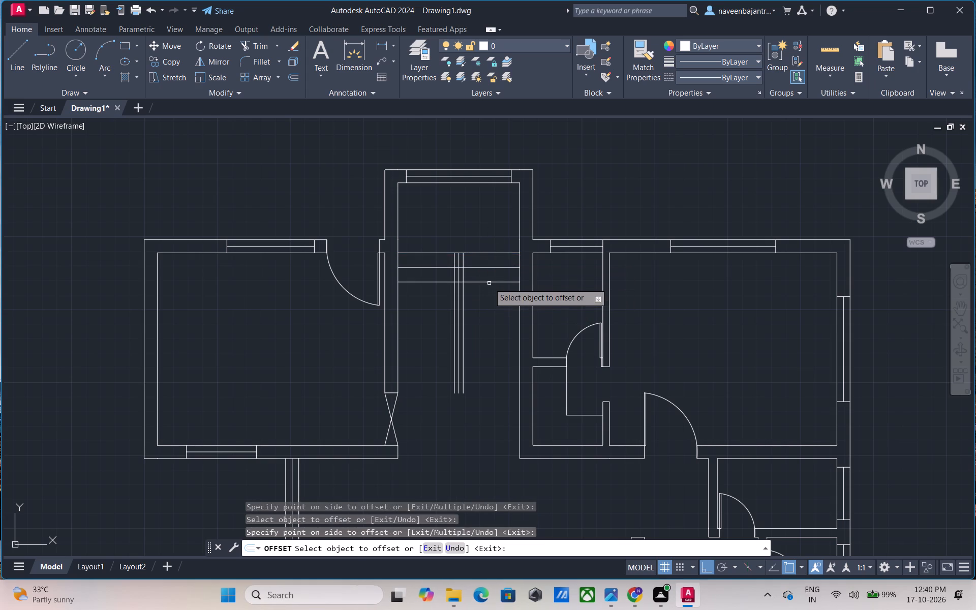
left_click(489, 283)
left_click(489, 314)
left_click(492, 296)
left_click(492, 318)
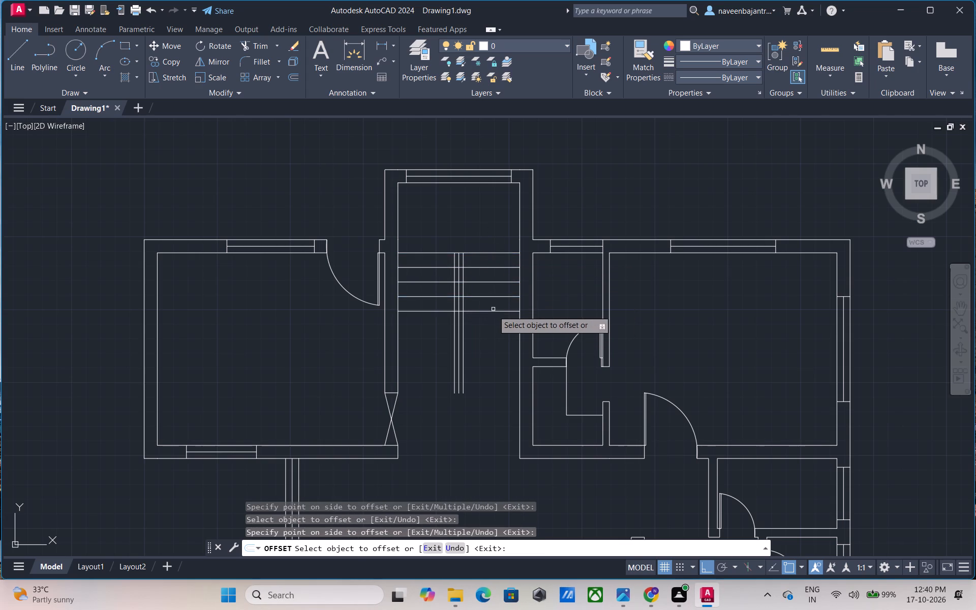
left_click_drag(493, 312, 493, 319)
left_click(493, 327)
left_click(493, 325)
left_click(492, 344)
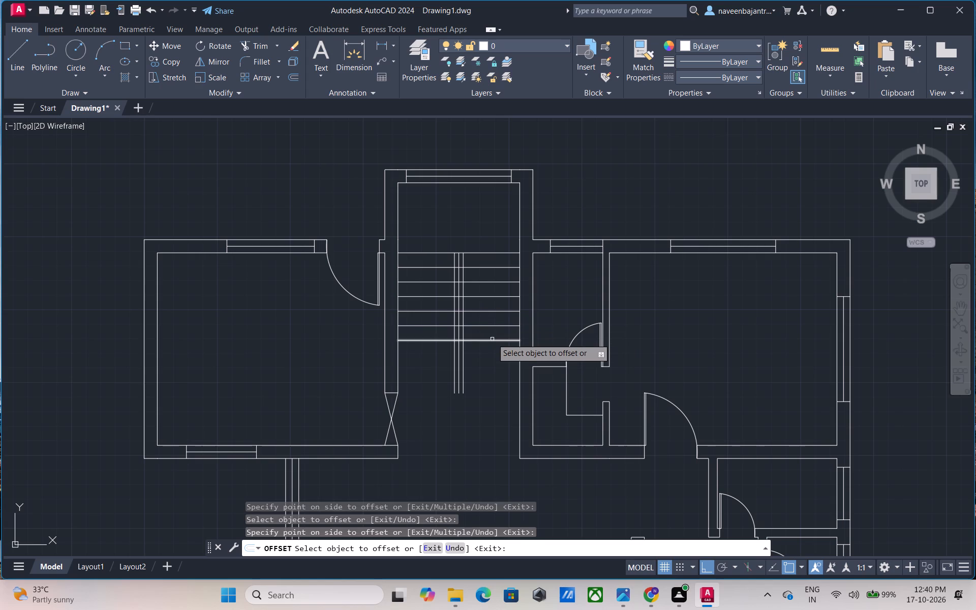
left_click(492, 341)
left_click(492, 358)
left_click_drag(492, 354, 492, 359)
left_click(492, 374)
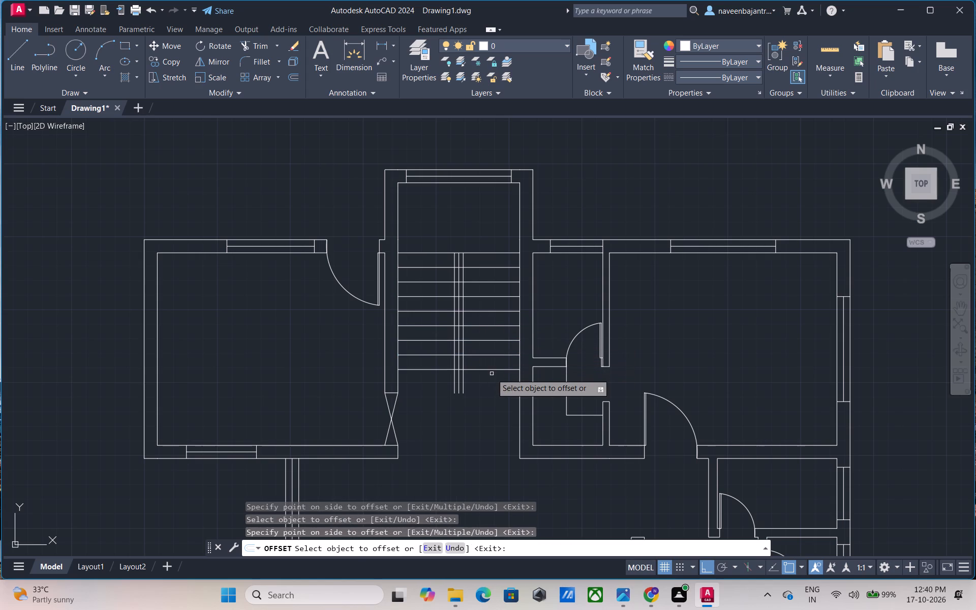
left_click(492, 368)
left_click(492, 386)
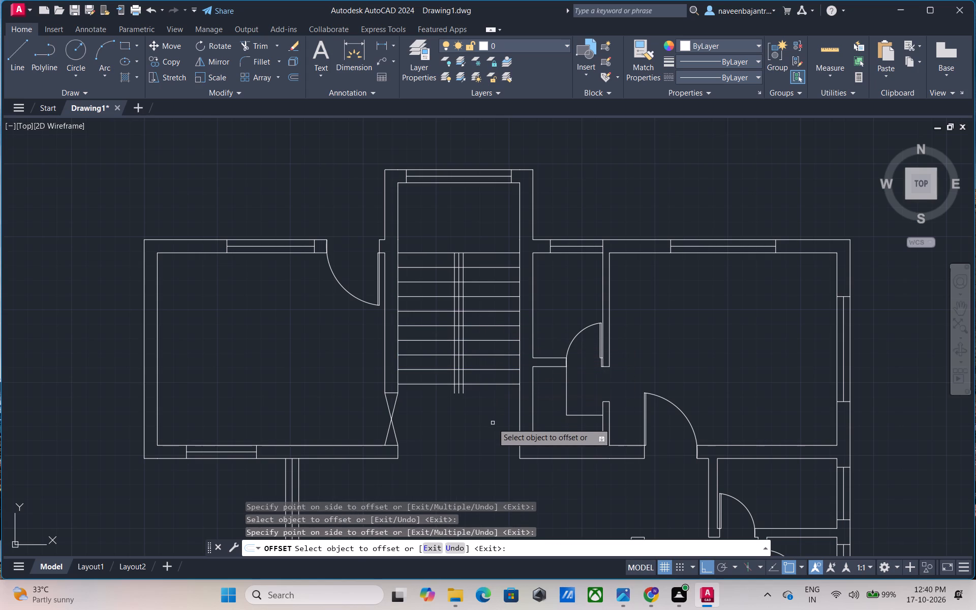
key("Escape")
Trim the ends of the three vertical centre lines that extend south of the last tread line.
type("tr")
key("space")
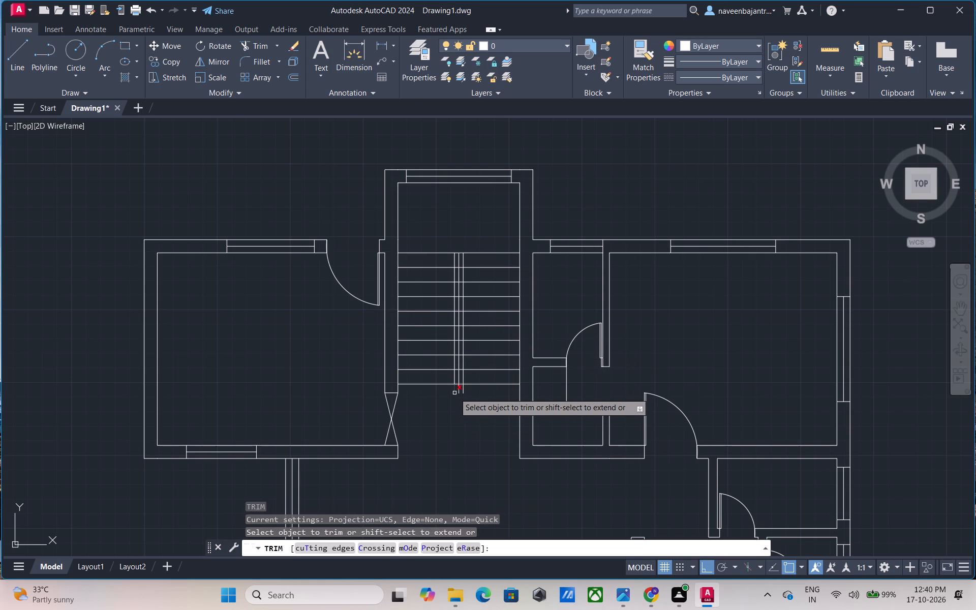
left_click(454, 393)
left_click(457, 392)
left_click(464, 391)
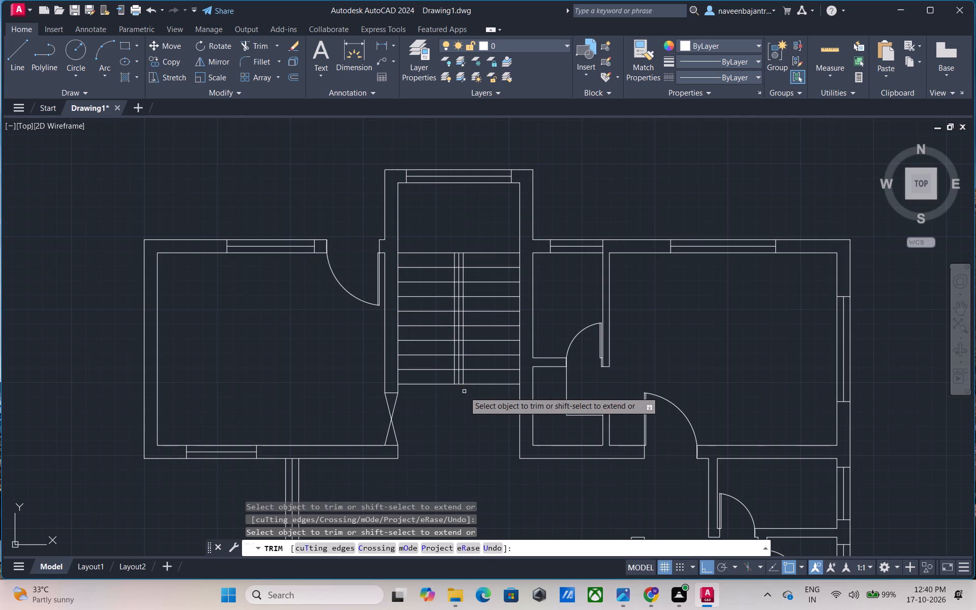
key("Escape")
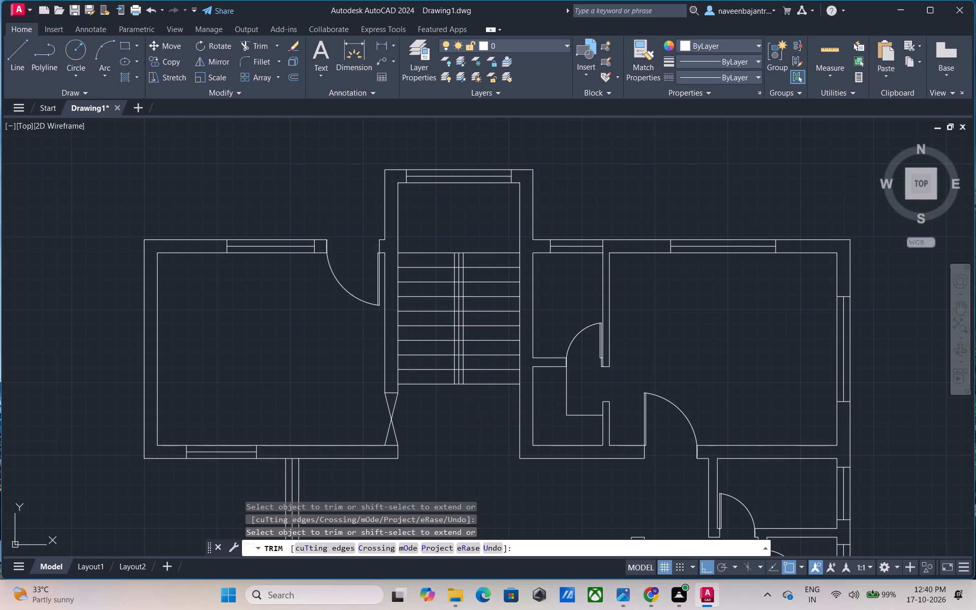
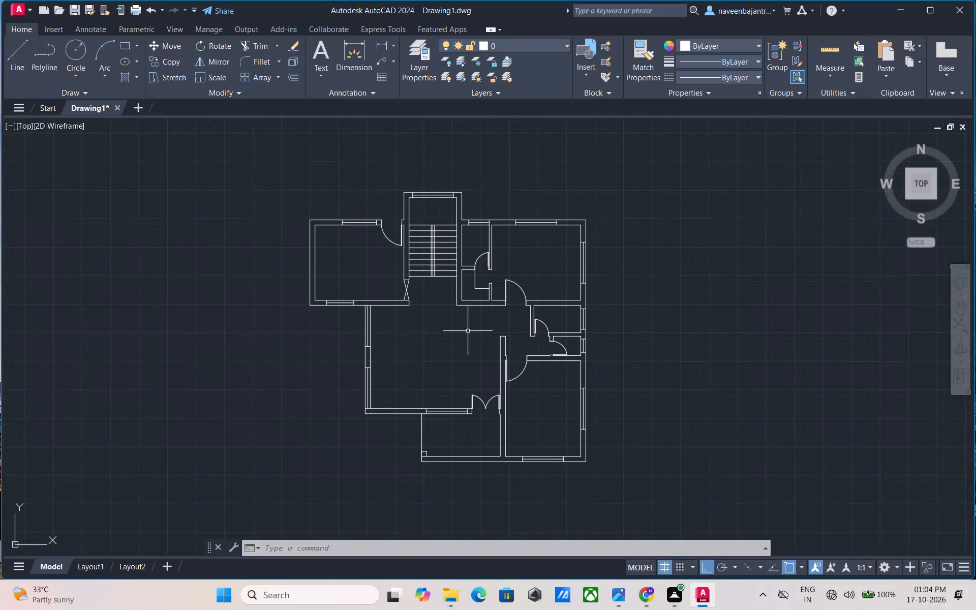
Browse the DIC COLOR GUIDE(R) colour book for a drawing colour, then leave the colour selection without choosing one.
left_click(687, 44)
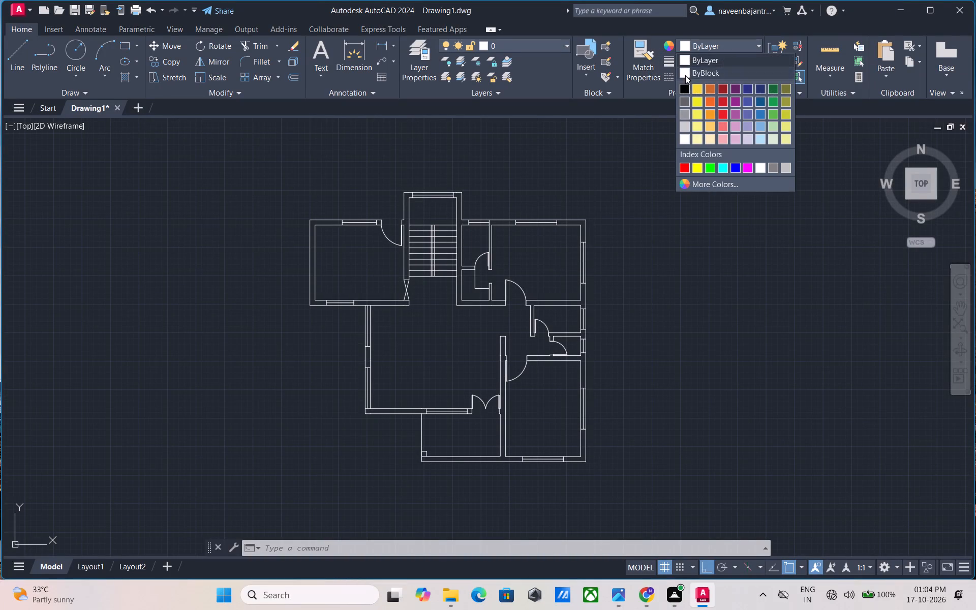
left_click(696, 185)
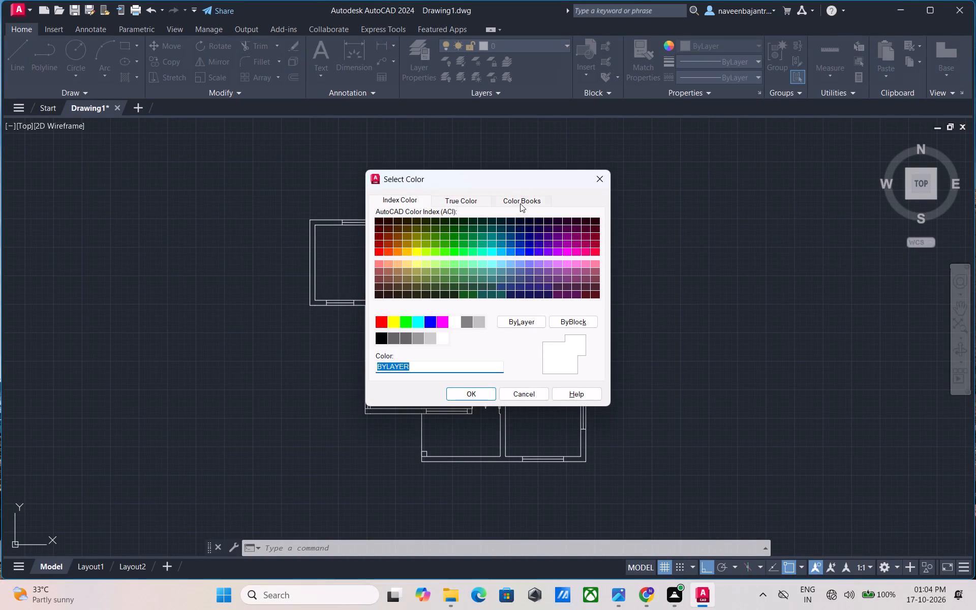
left_click(520, 204)
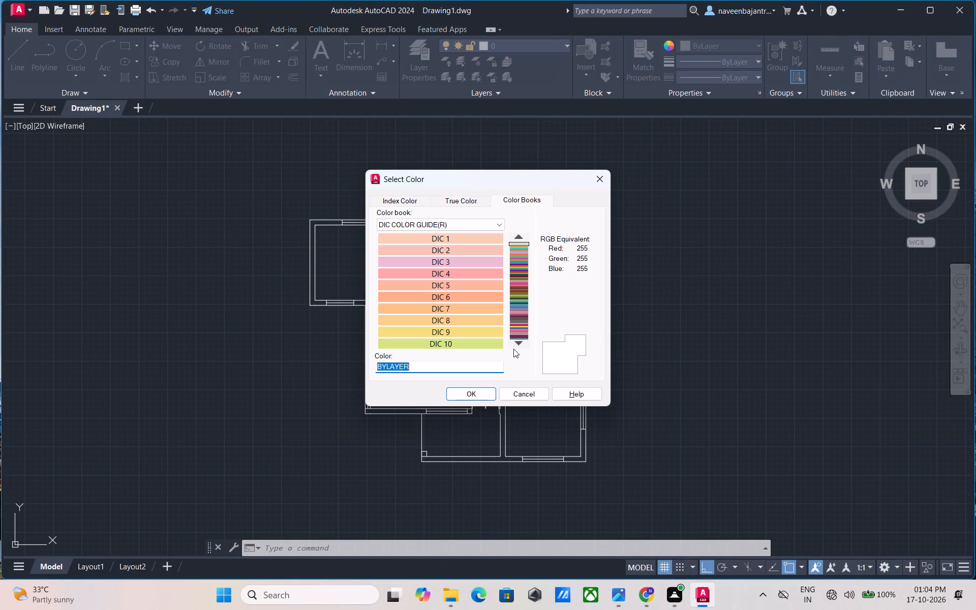
left_click(515, 344)
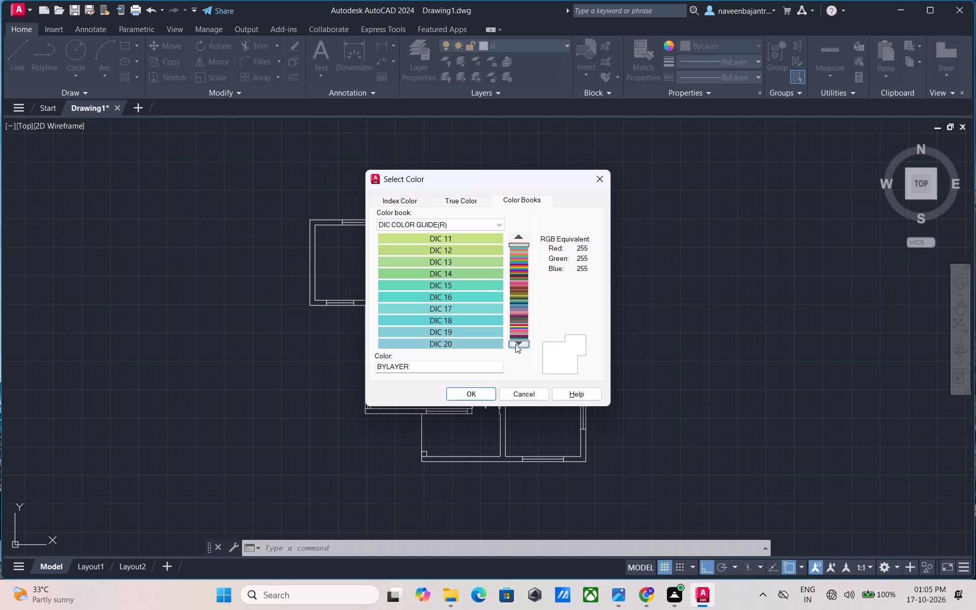
left_click(515, 344)
left_click(515, 344)
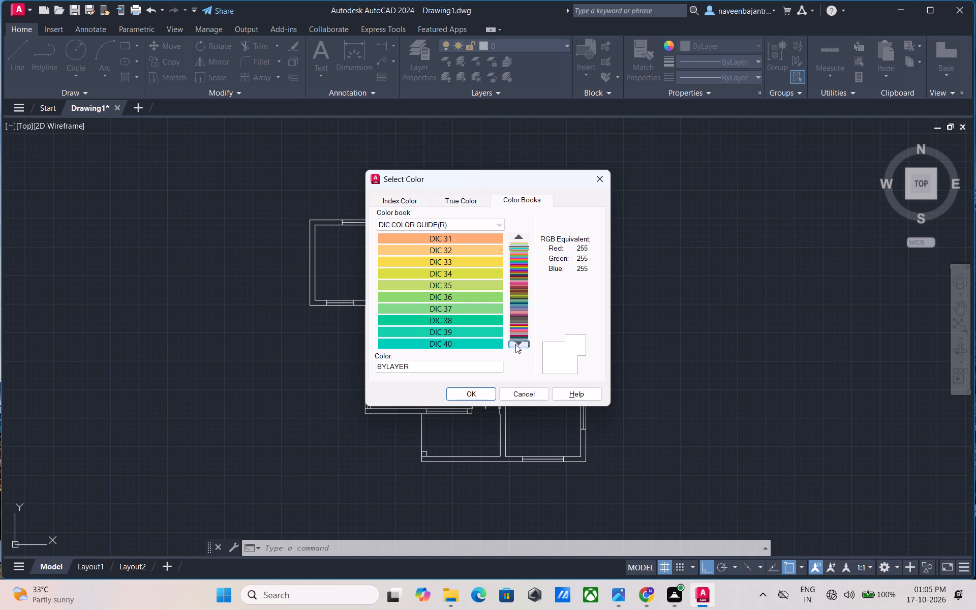
left_click(515, 344)
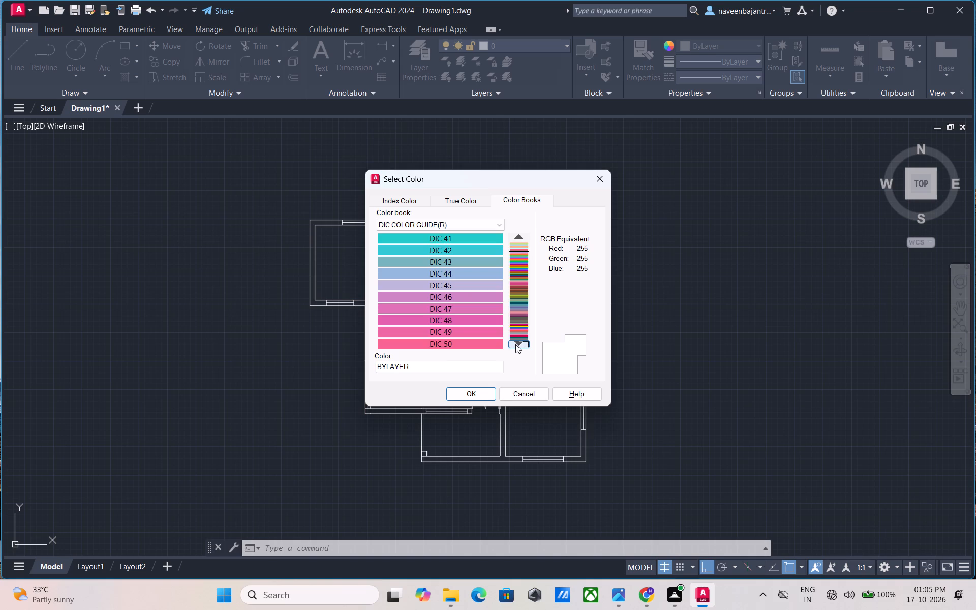
left_click(515, 344)
left_click(515, 344)
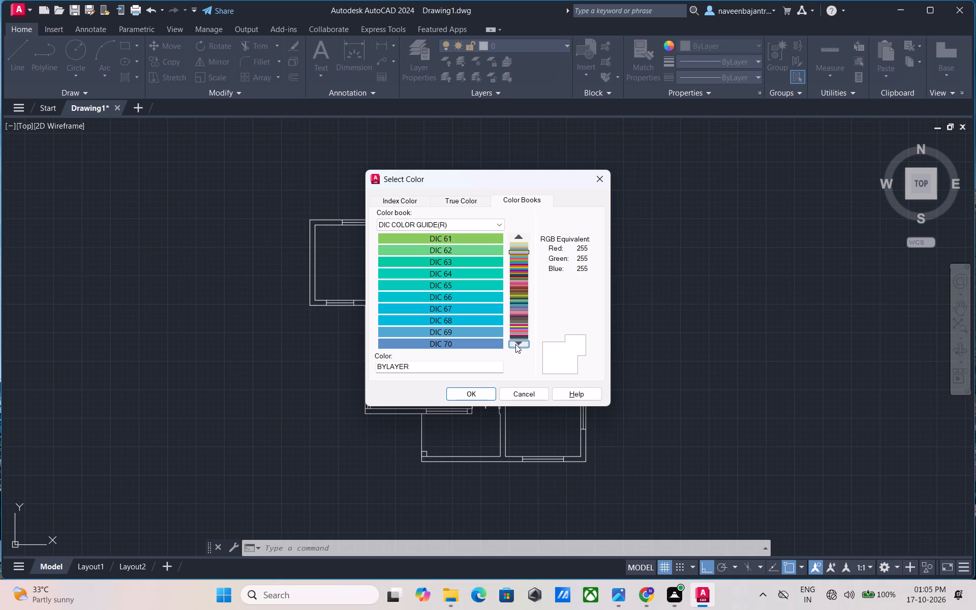
left_click(515, 344)
left_click(515, 344)
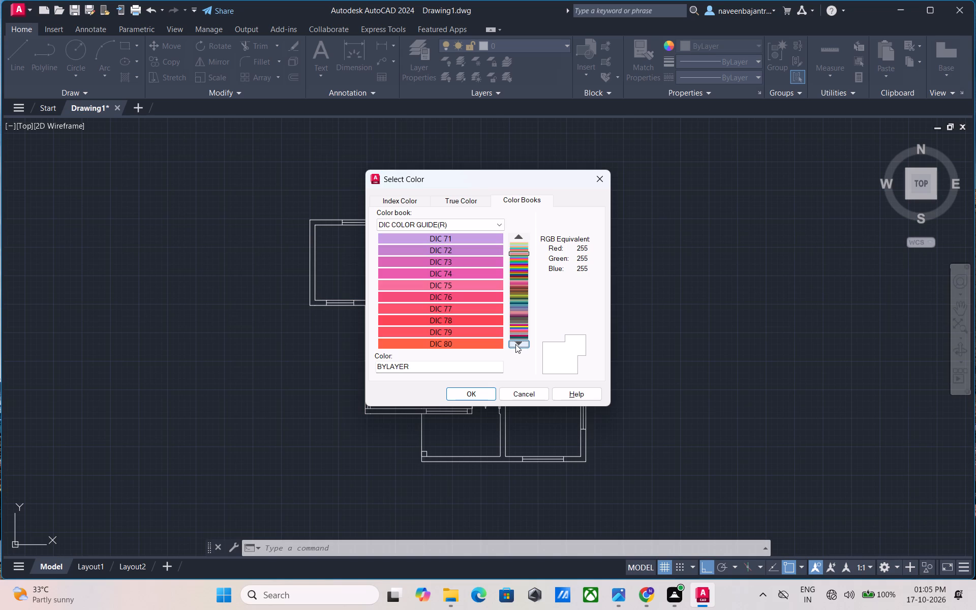
left_click(515, 344)
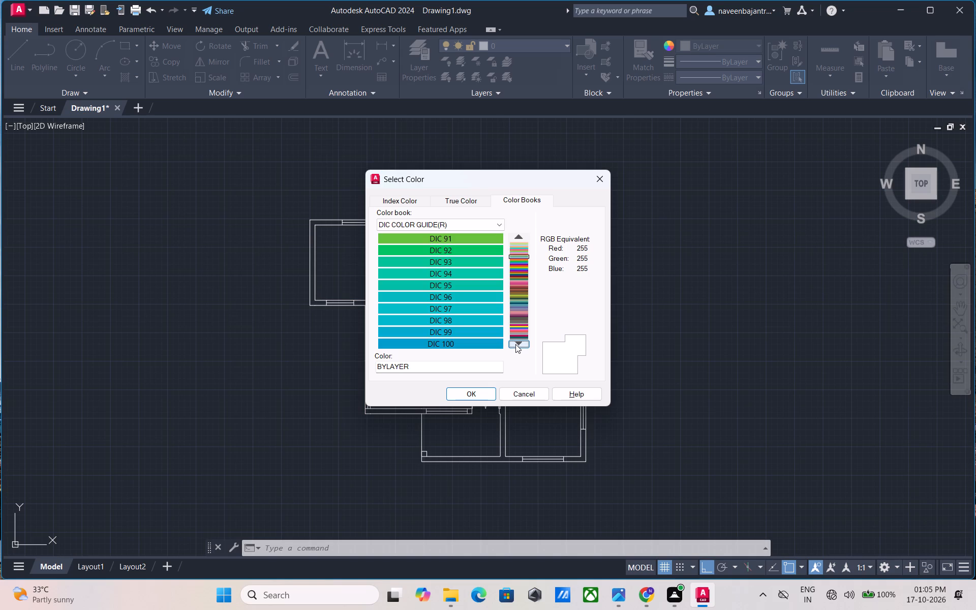
left_click(515, 344)
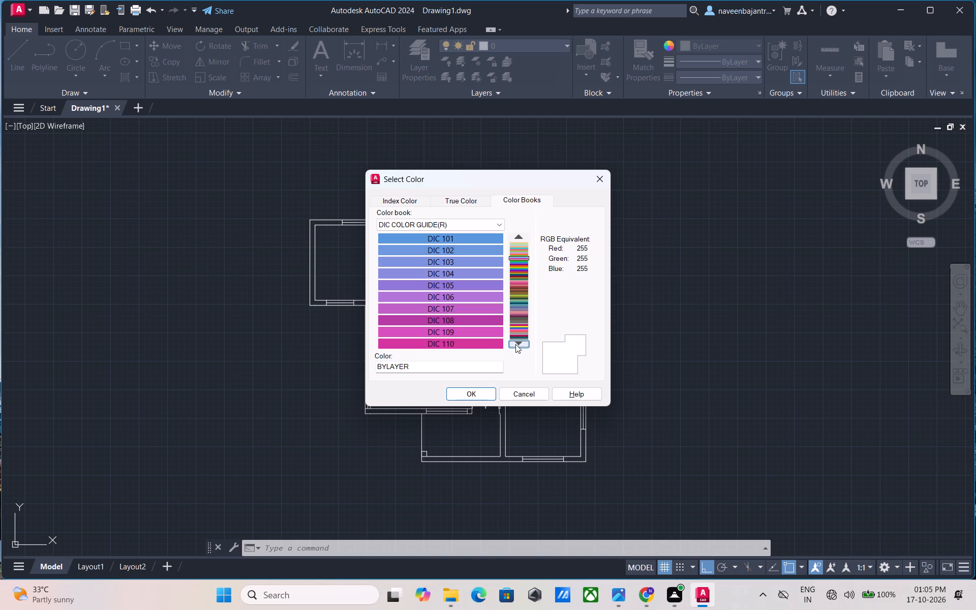
left_click(518, 343)
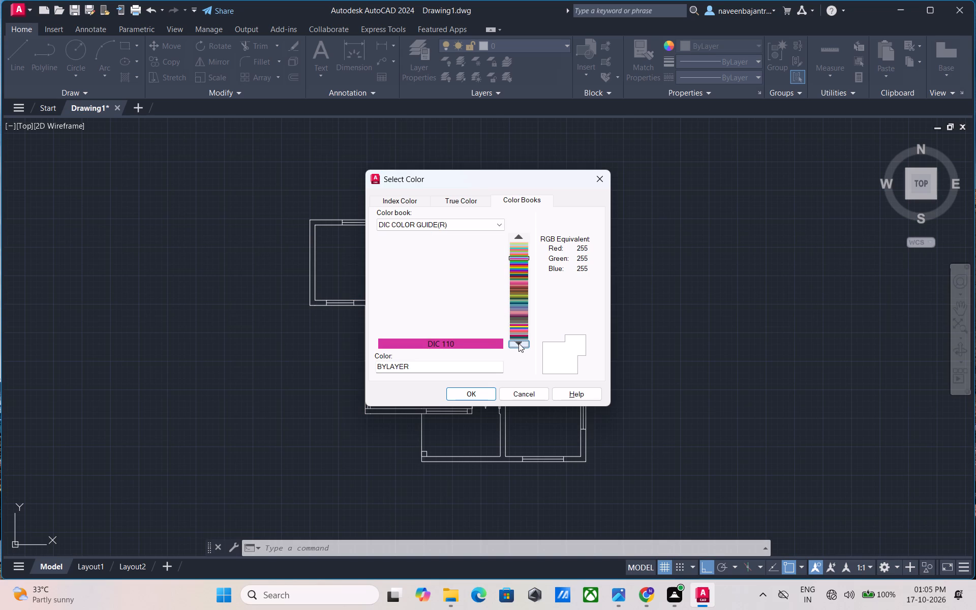
left_click(518, 343)
left_click(518, 343)
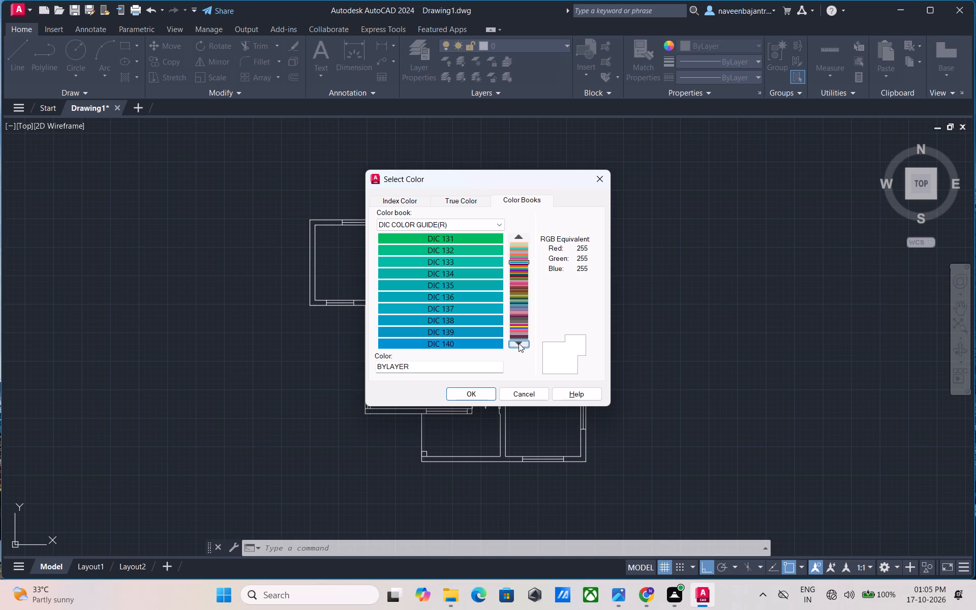
left_click(518, 343)
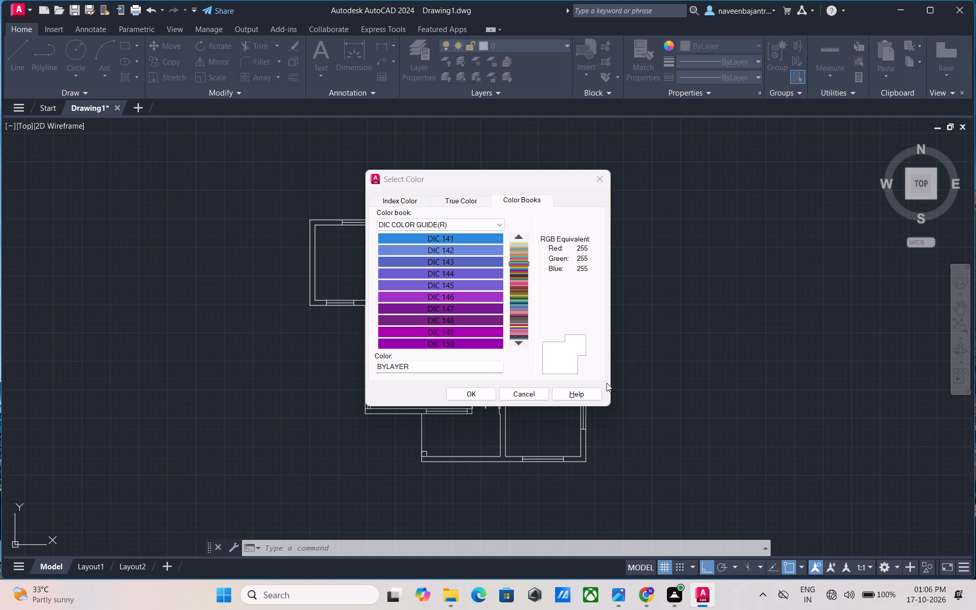
left_click(525, 346)
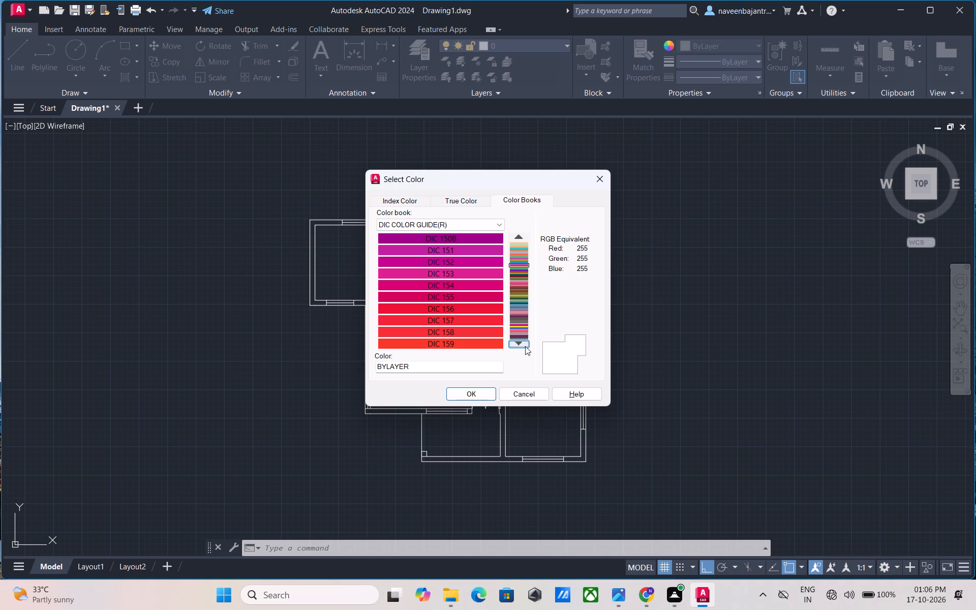
left_click(526, 392)
Draw a vertical line from the porch's inner southeast corner southward across the south wall, ending just past its outer face.
middle_click_drag(651, 431, 641, 386)
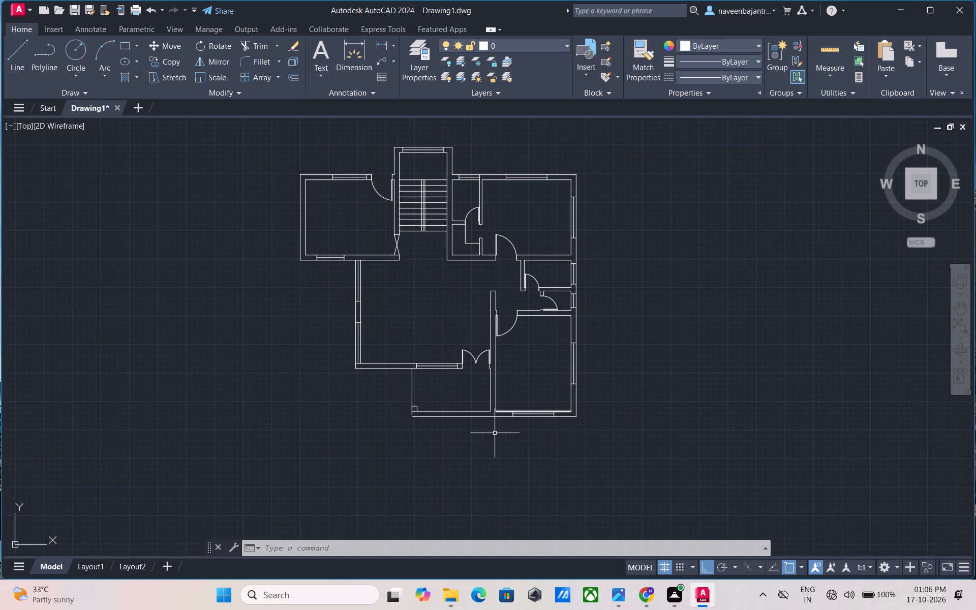
scroll(495, 433, "up", 2)
key("Escape")
type("L")
key("space")
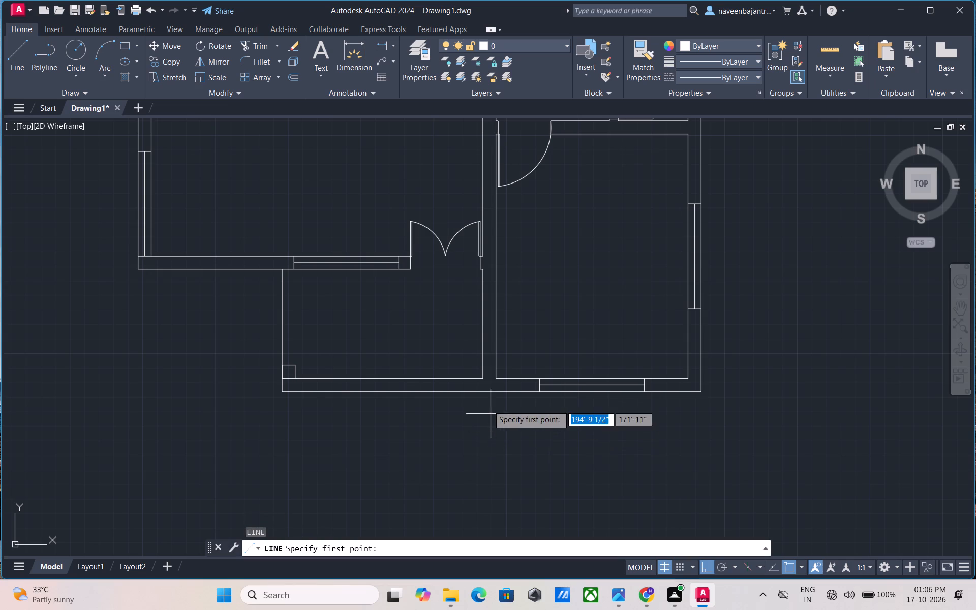
left_click(483, 377)
left_click(482, 415)
key("Escape")
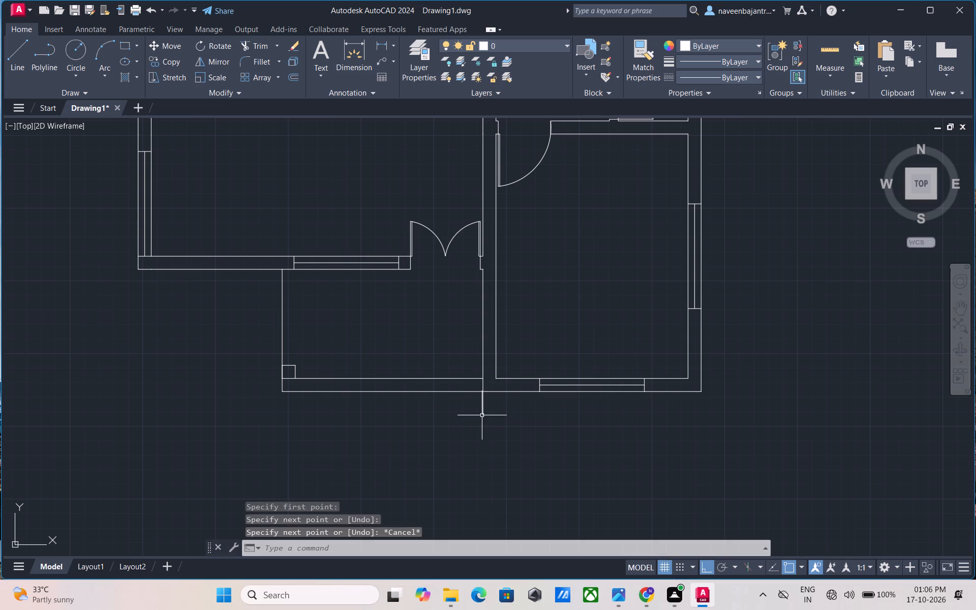
Trim the part of the new vertical line that extends south of the wall's outer face.
type("TR")
key("space")
left_click(483, 411)
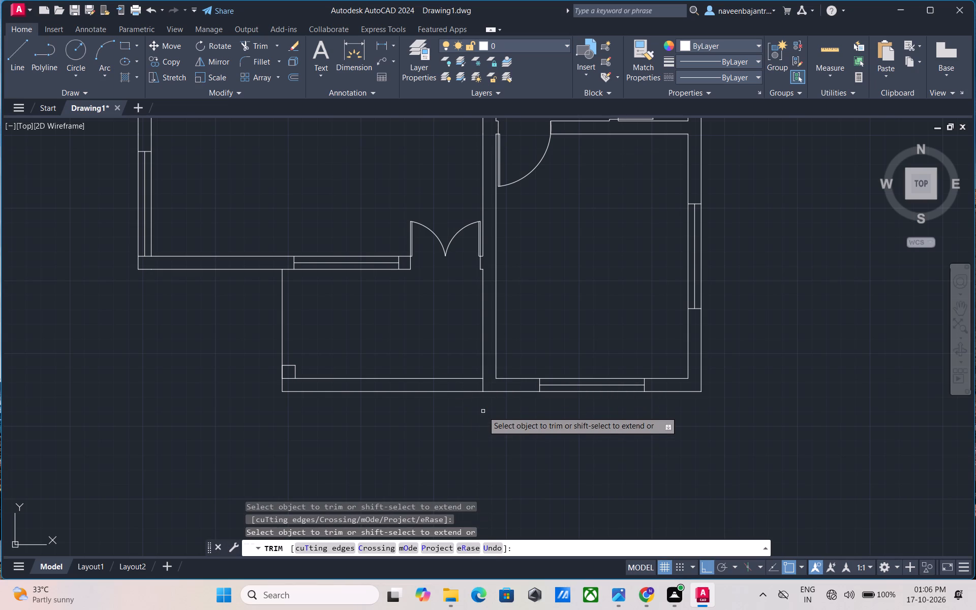
scroll(483, 411, "down", 2)
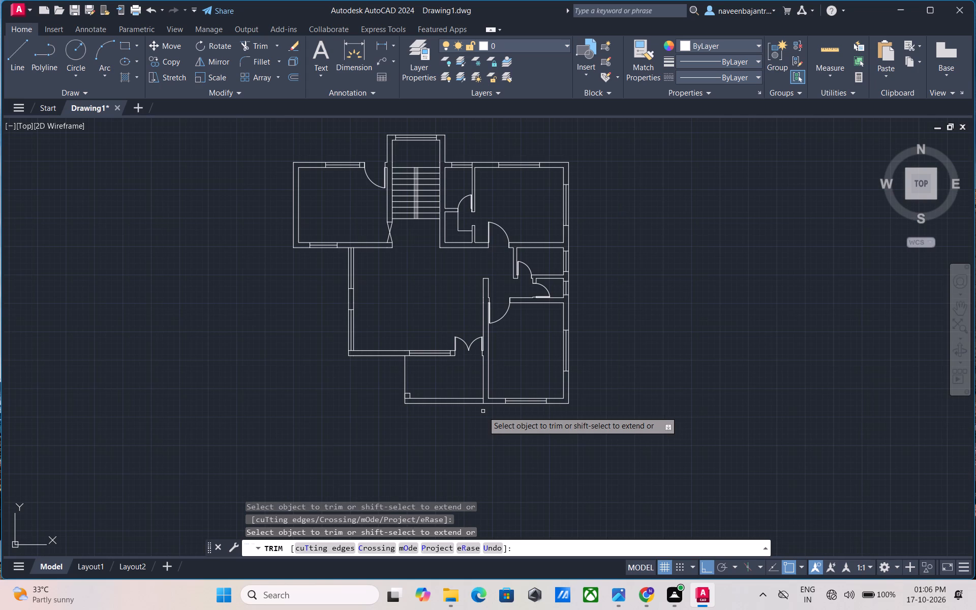
middle_click_drag(491, 406, 494, 440)
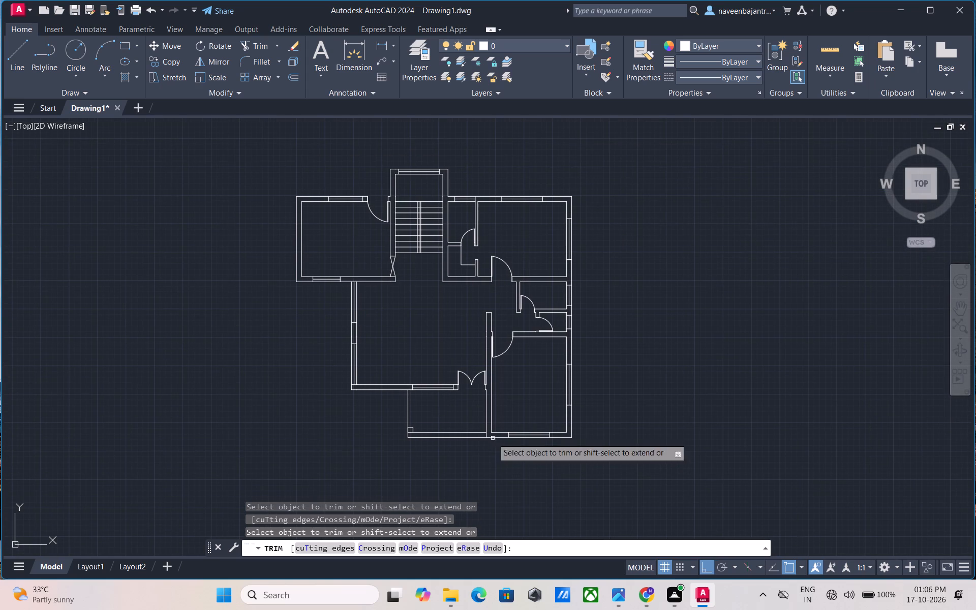
key("Escape")
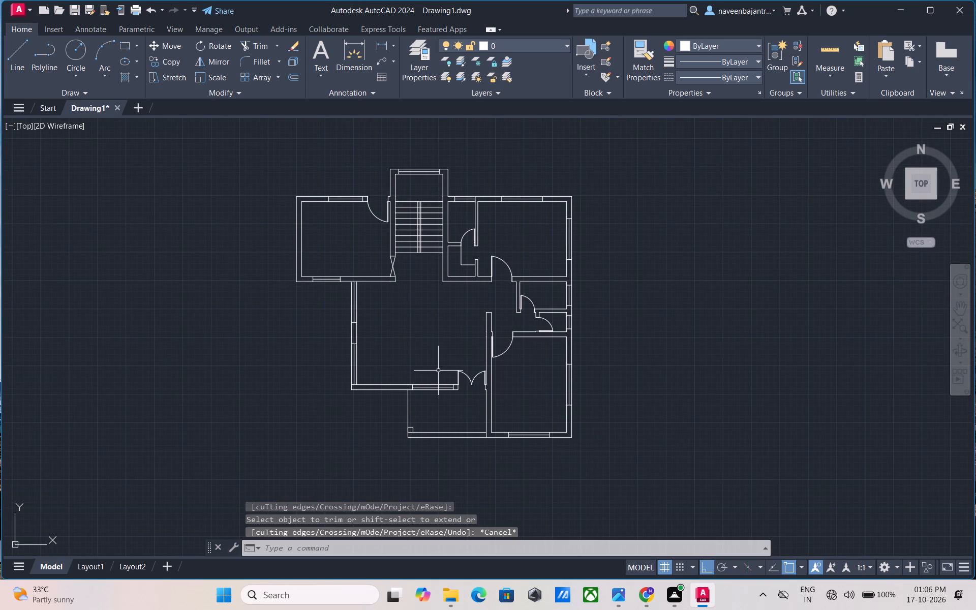
Look through the DIC COLOR GUIDE(R) colour book's swatches again, leaving the current colour unchanged.
left_click(687, 41)
left_click(690, 182)
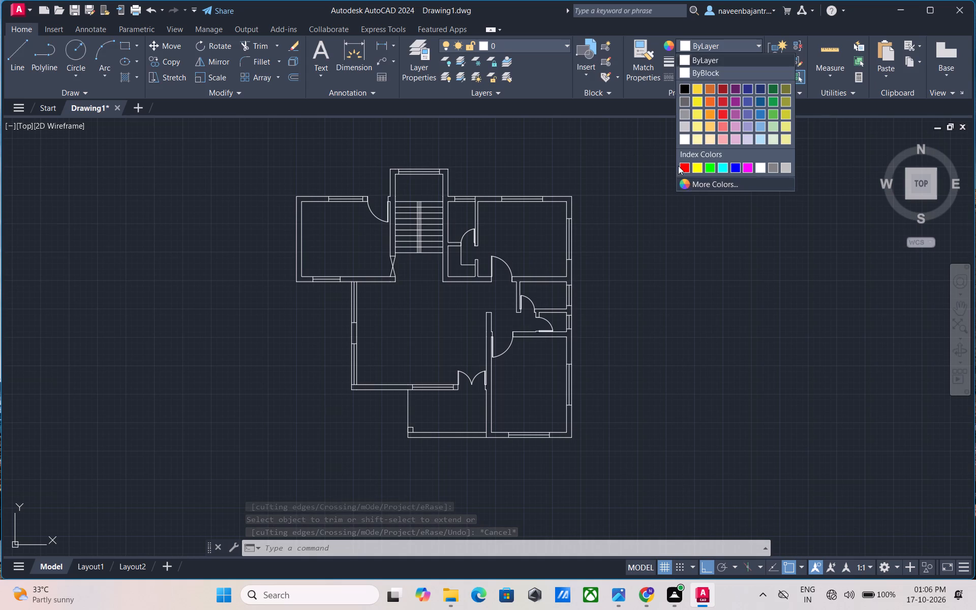
left_click(521, 200)
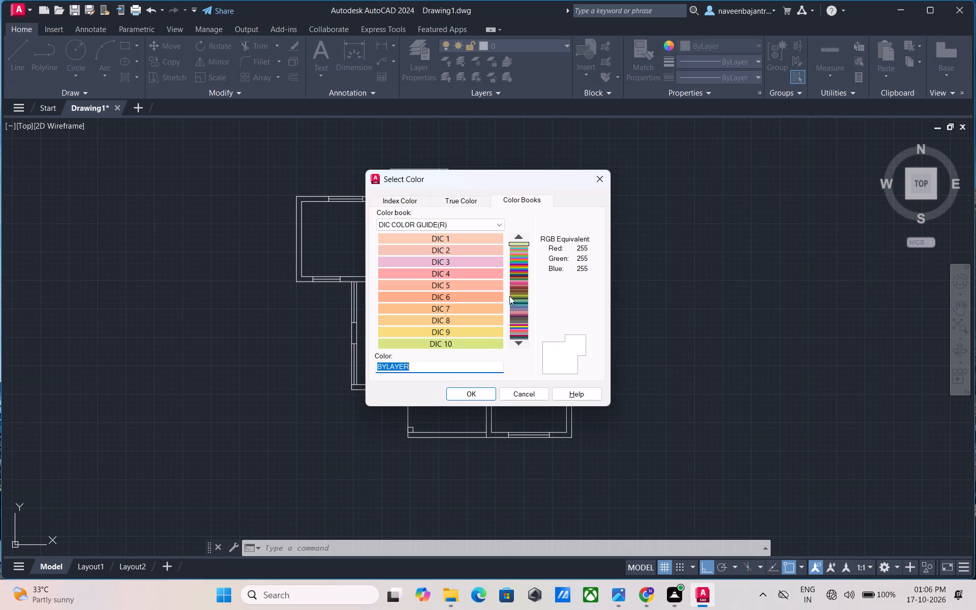
left_click(517, 343)
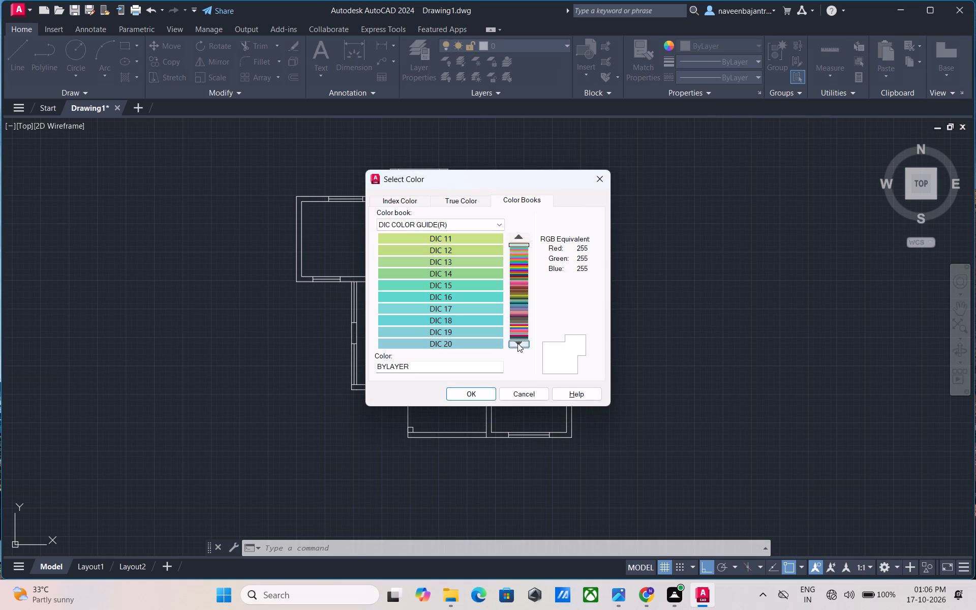
left_click(517, 343)
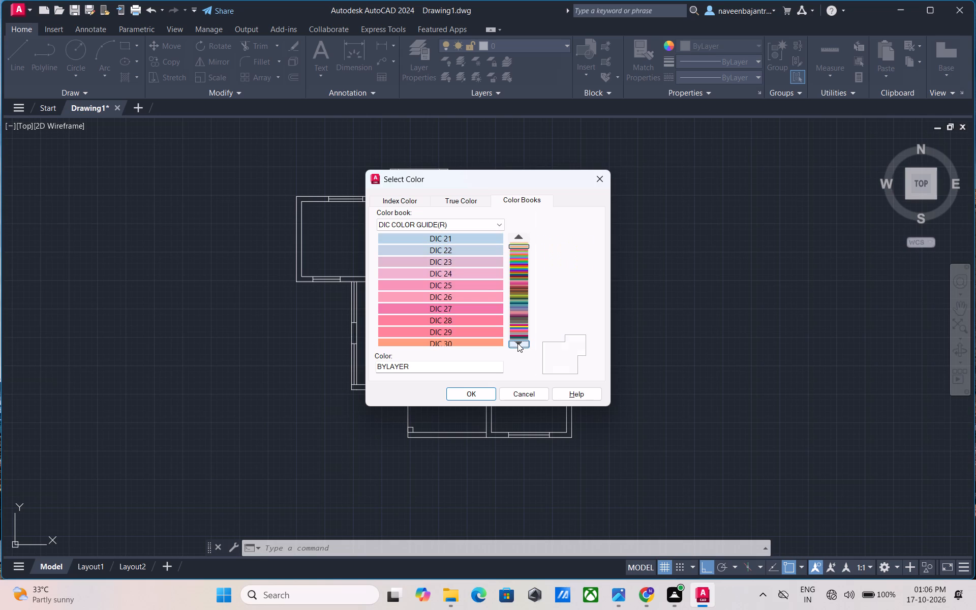
left_click(517, 343)
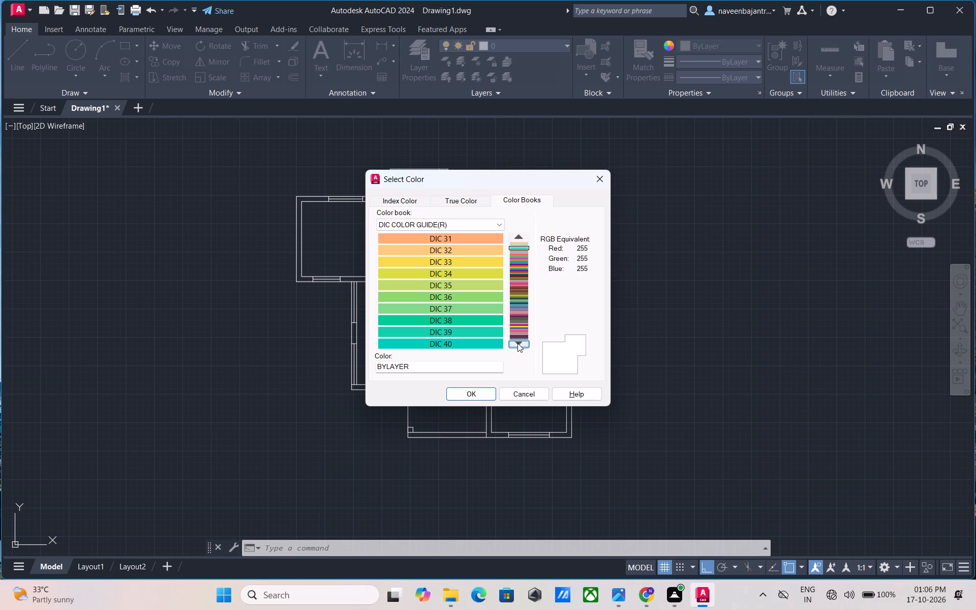
left_click(517, 343)
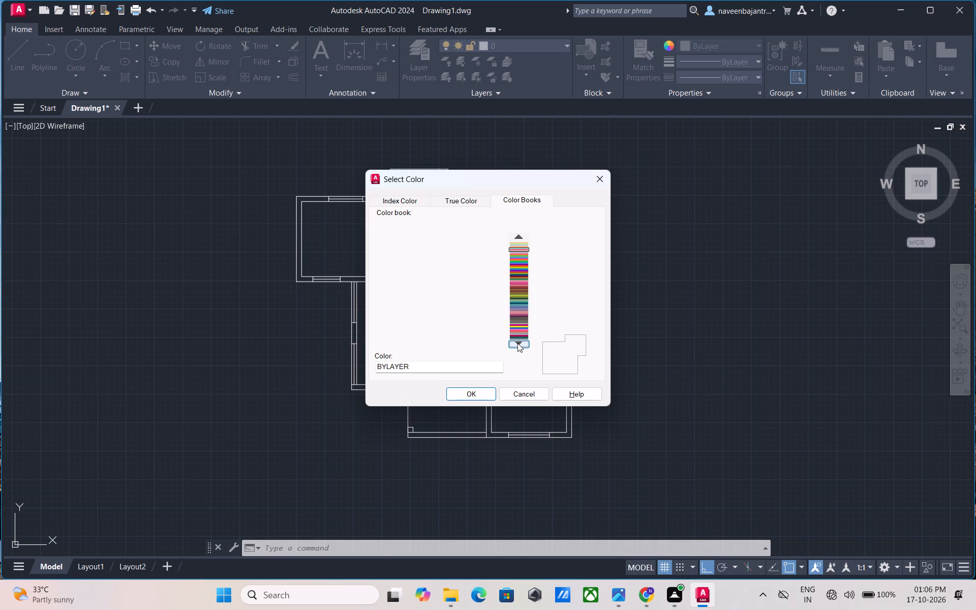
left_click(517, 343)
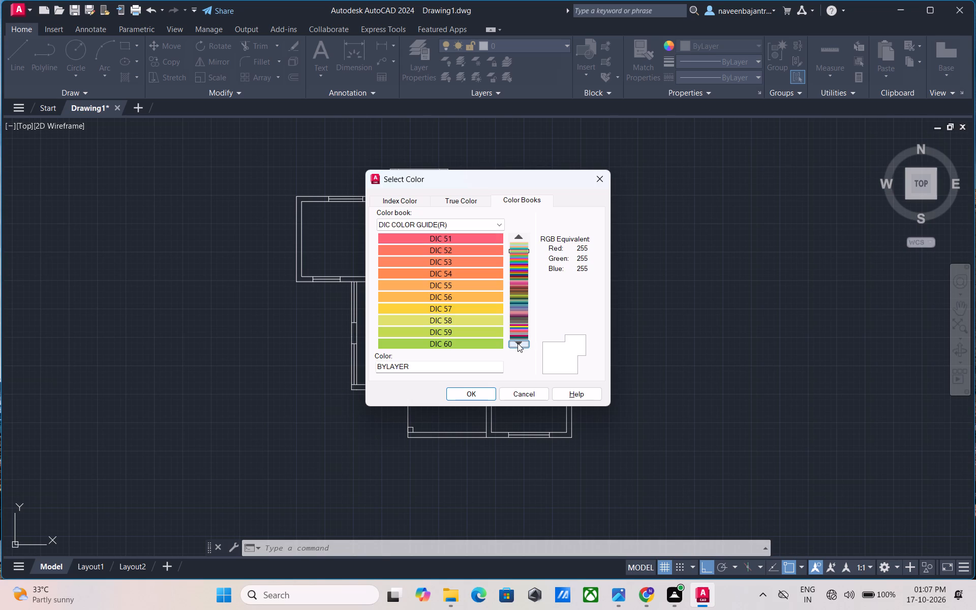
left_click(517, 343)
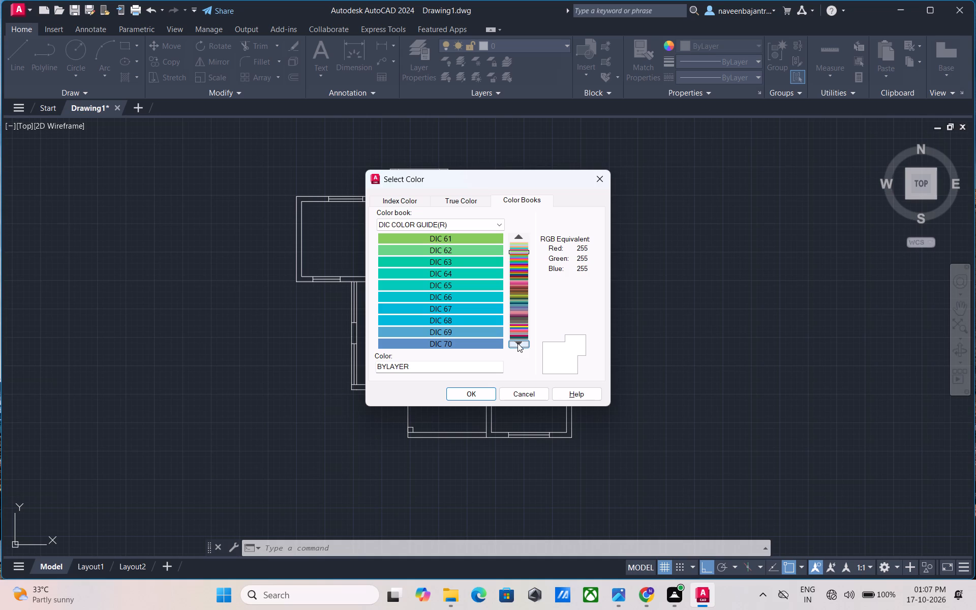
left_click(517, 343)
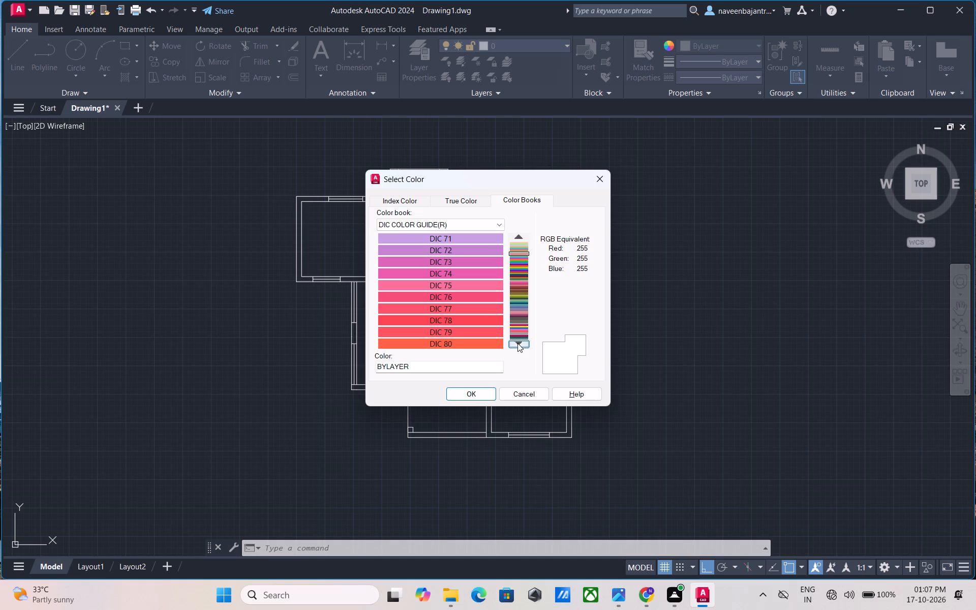
left_click(517, 343)
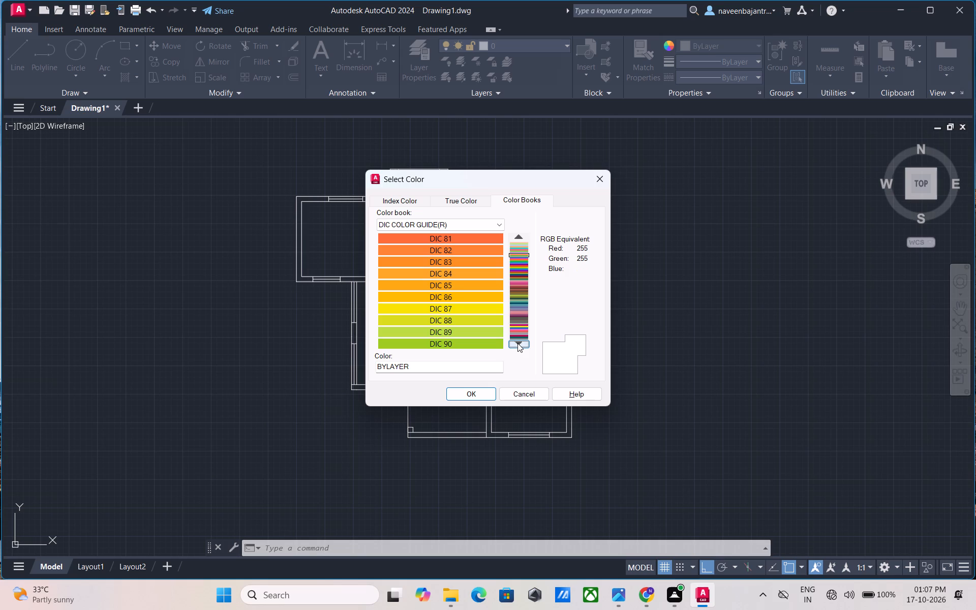
left_click(525, 389)
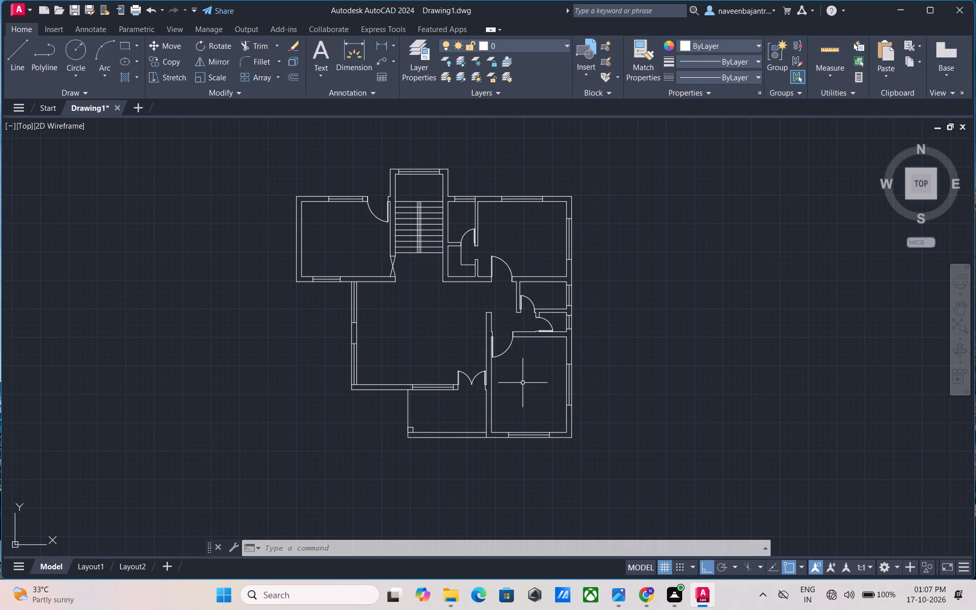
Draw a 3'-3" line along the staircase's south edge, from the central divider's west line to the west stair wall.
middle_click_drag(414, 325, 425, 376)
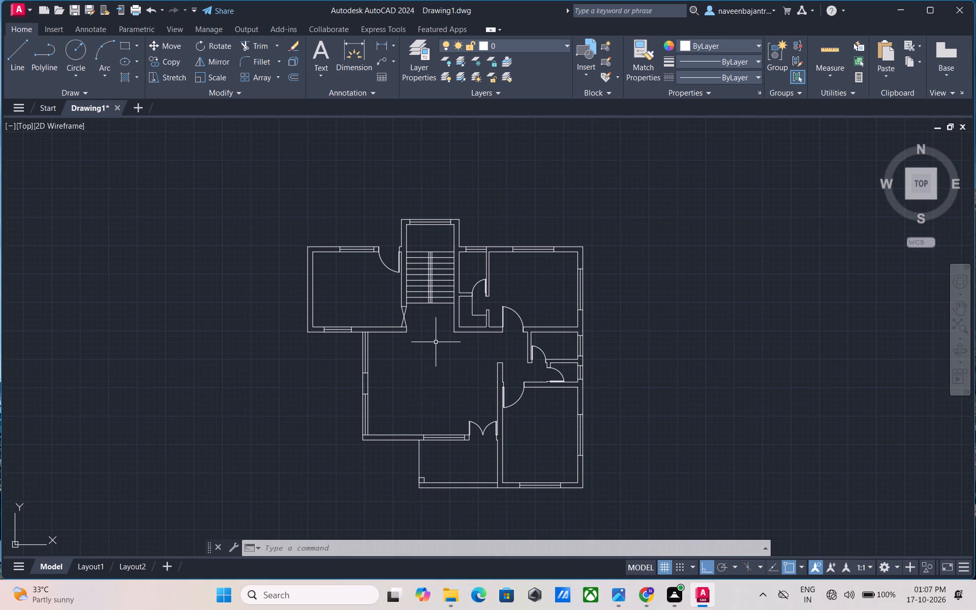
key("Escape")
scroll(436, 342, "up", 2)
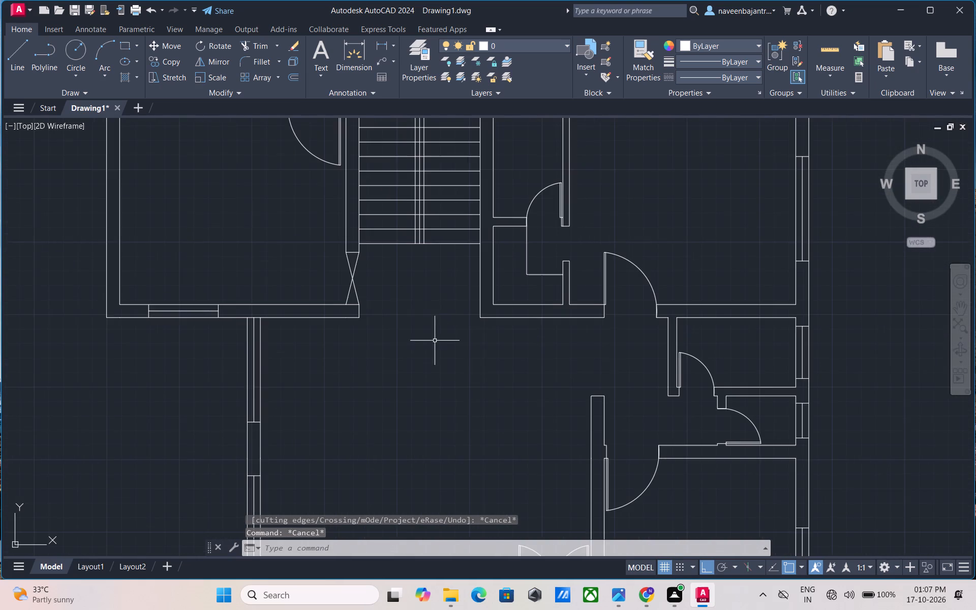
middle_click_drag(419, 299, 438, 434)
type("L")
key("space")
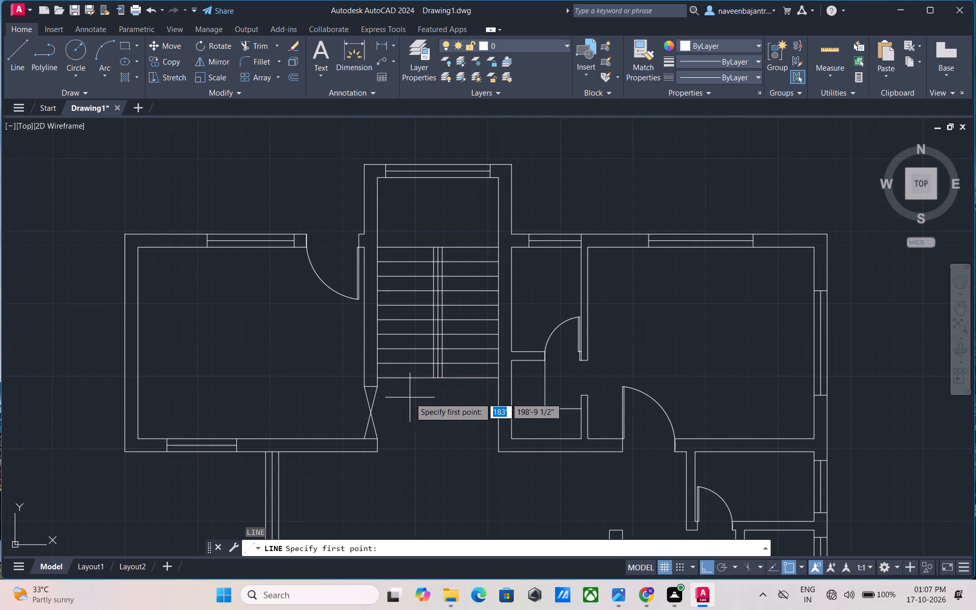
key("Escape")
type("L")
key("space")
scroll(410, 398, "up", 2)
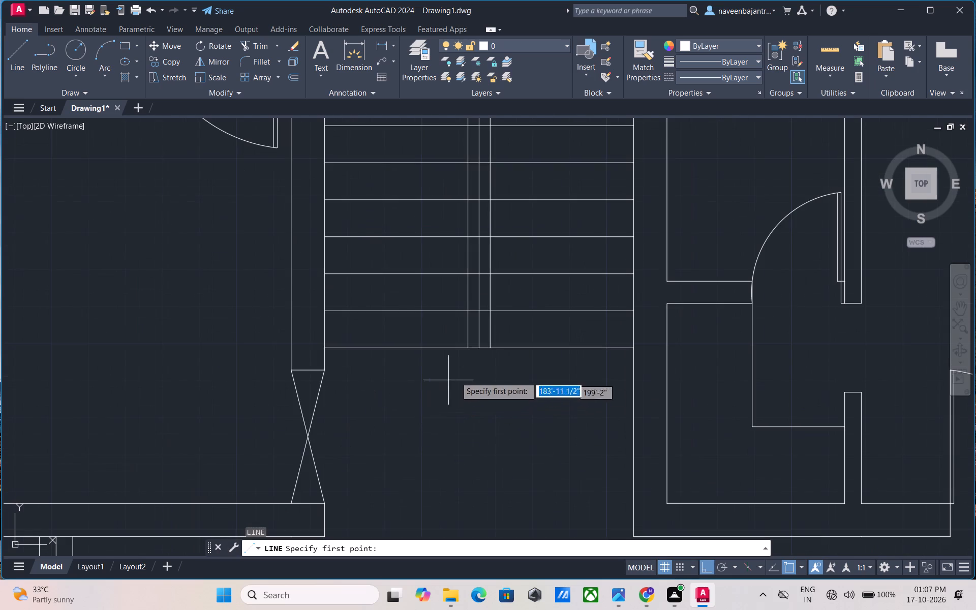
left_click(467, 347)
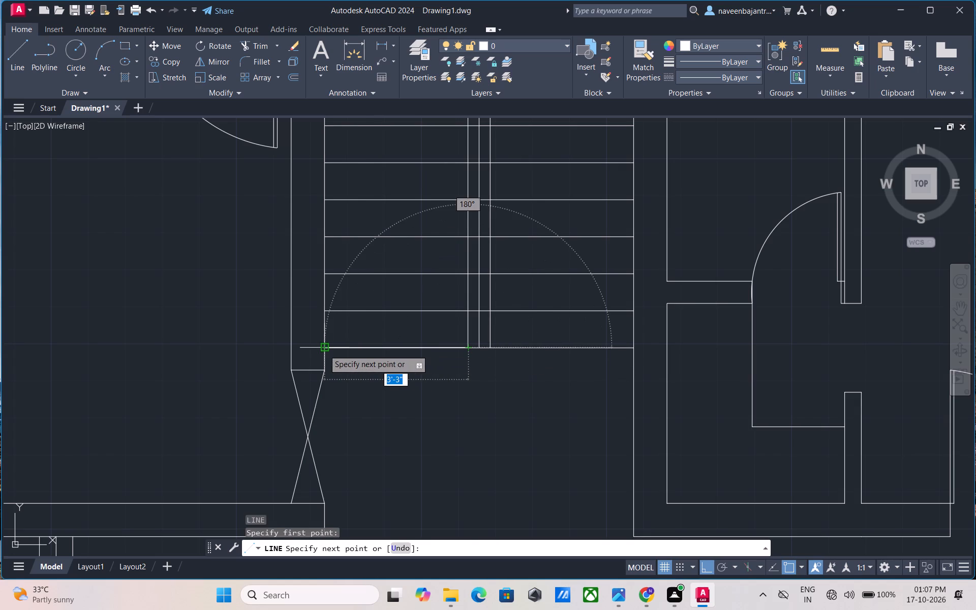
left_click(324, 350)
key("Escape")
Draw a walking line from the midpoint of the west flight's south edge, about 9'-4" north onto the landing, then about 4'-5 1/2" east.
key("l")
key("space")
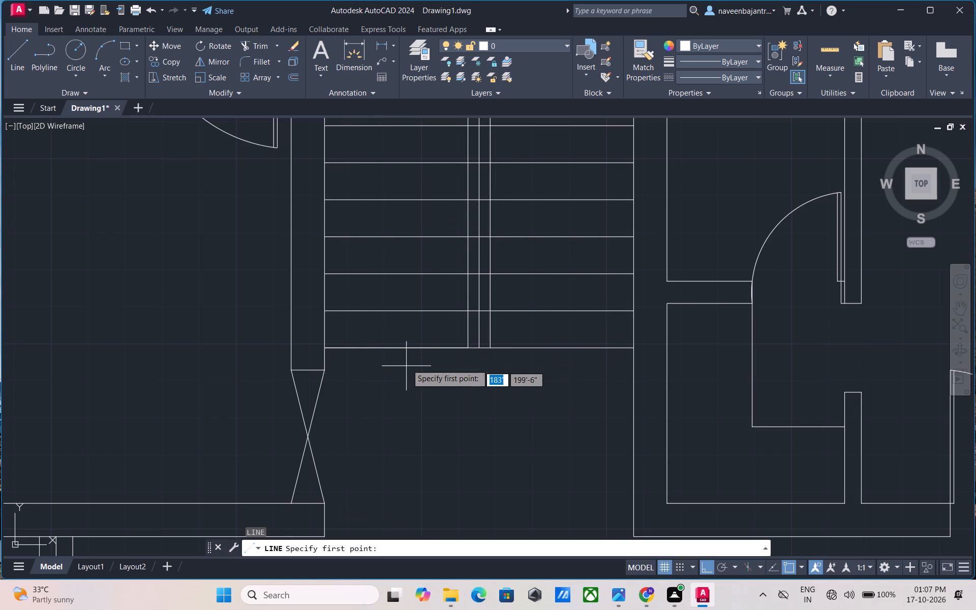
left_click(398, 347)
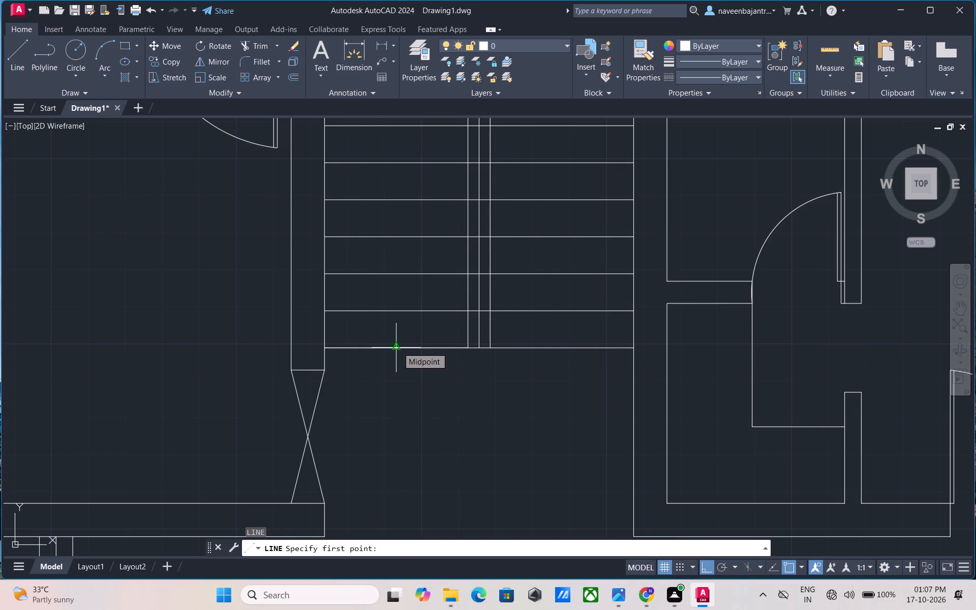
scroll(398, 347, "down", 2)
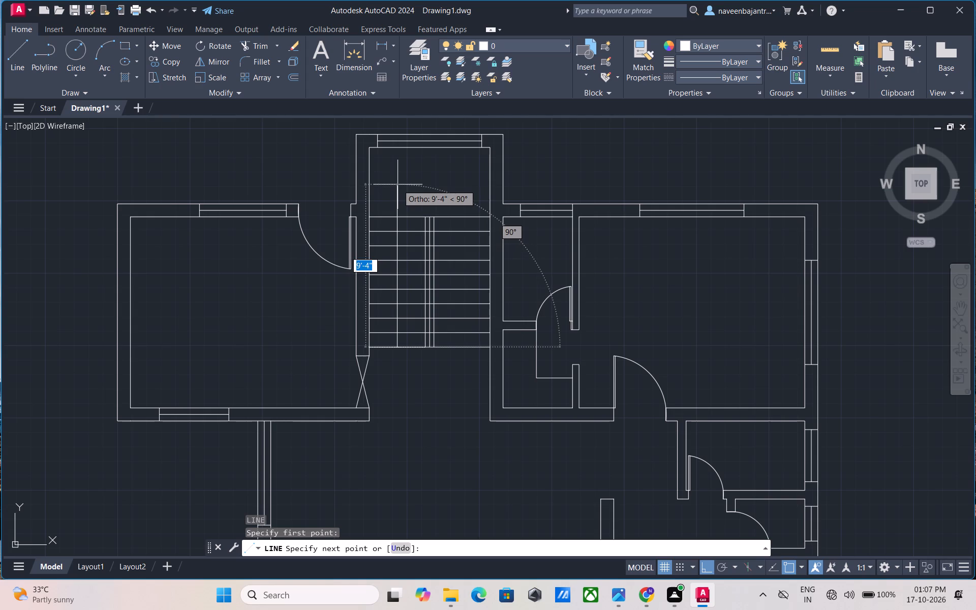
left_click(398, 185)
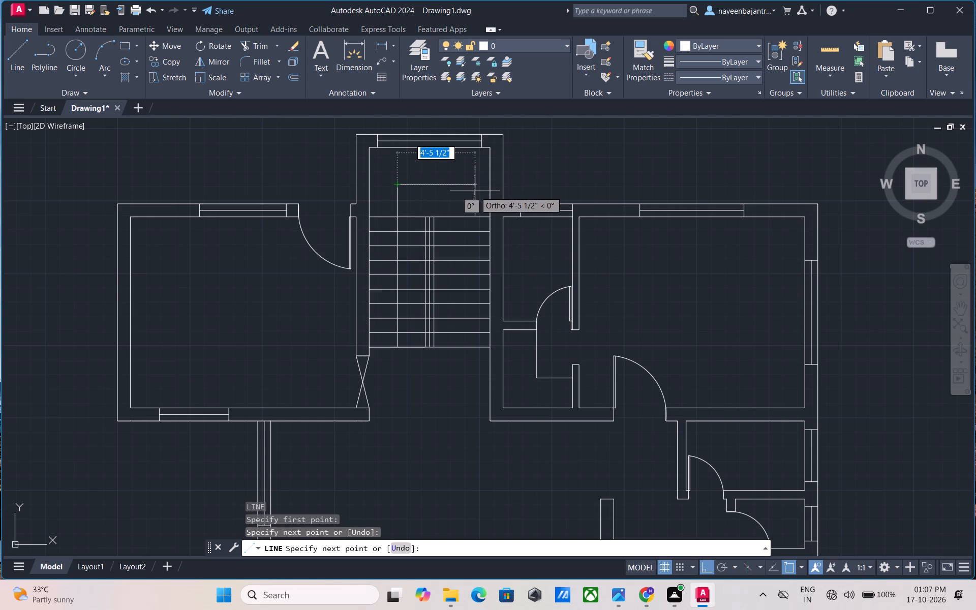
left_click(475, 191)
key("Escape")
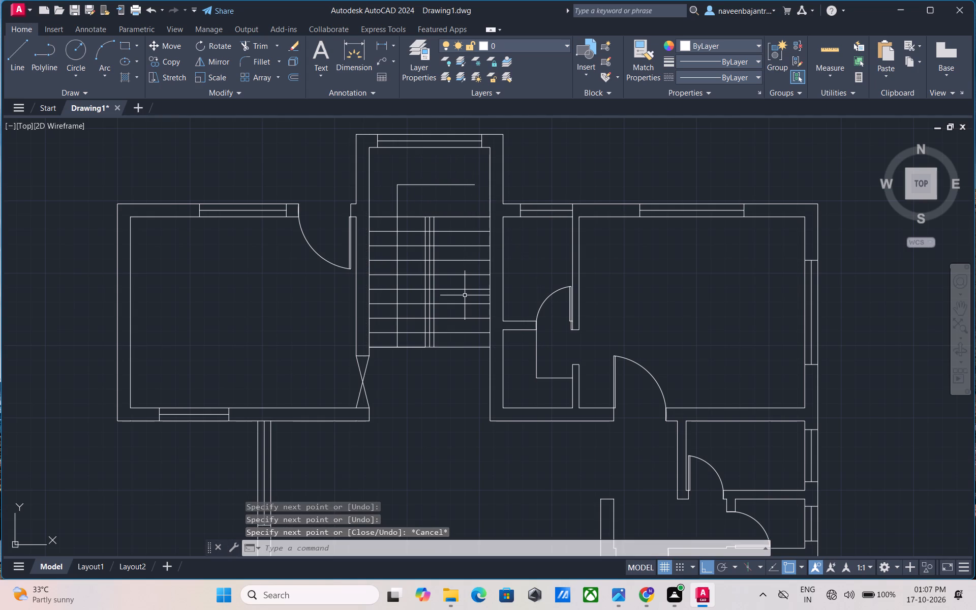
Draw a horizontal line over the east flight's fifth tread line from the north, from the central divider's east line to the east stair wall.
type("L")
key("space")
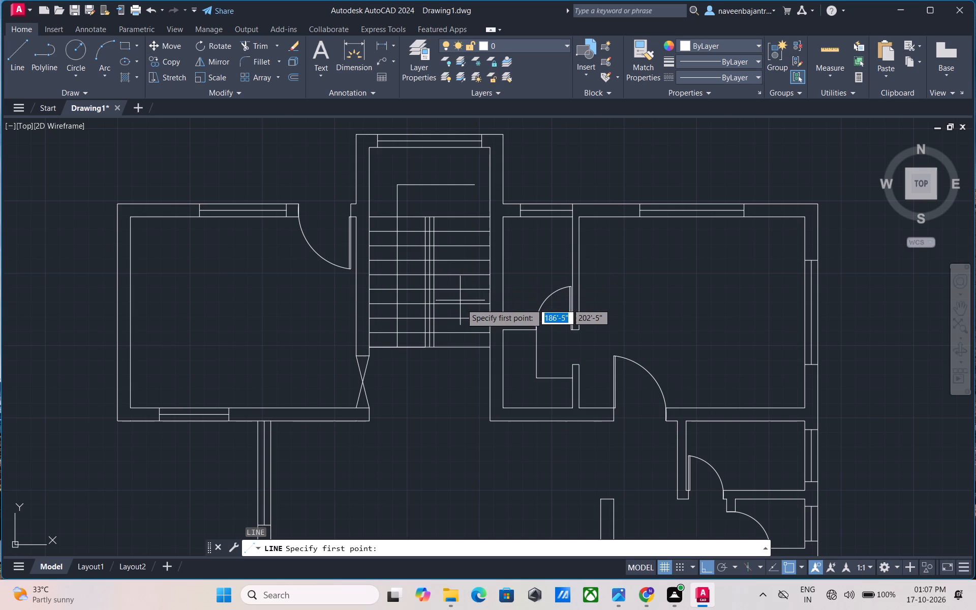
key("Escape")
type("L")
key("space")
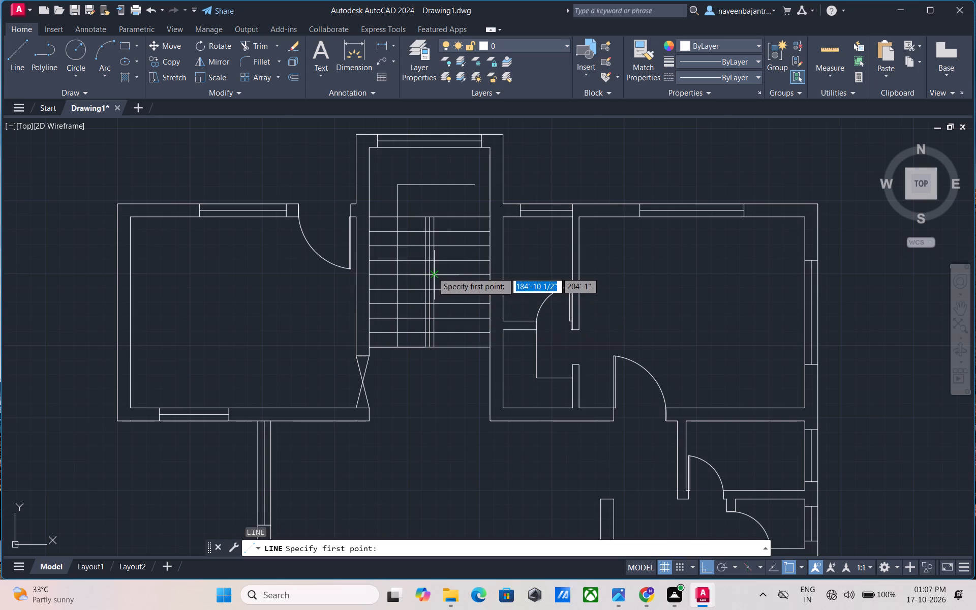
left_click(433, 272)
left_click(487, 274)
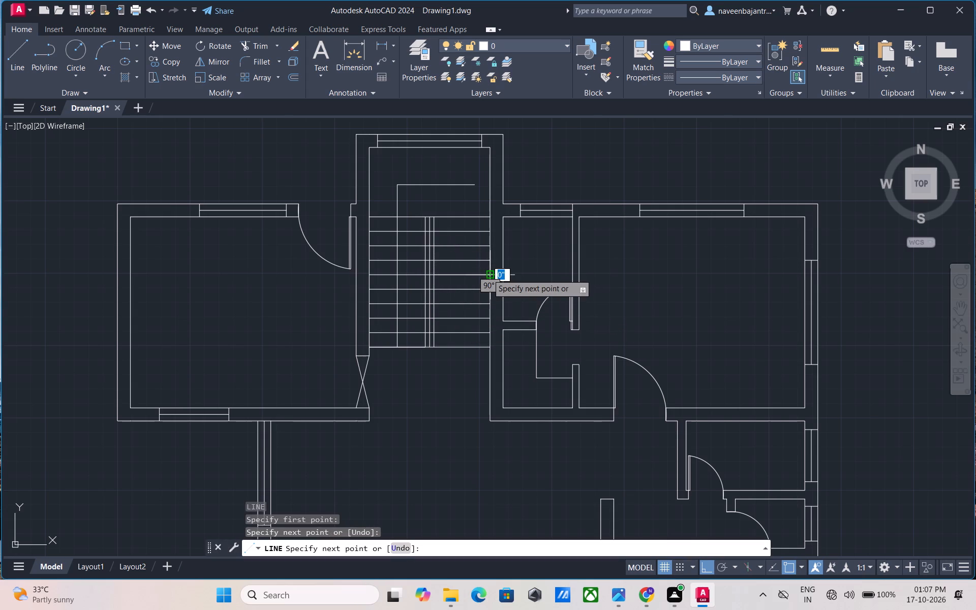
key("Escape")
Draw a vertical line from the midpoint of the east flight's new tread line northward, ending just past the landing's horizontal walking line.
key("l")
key("space")
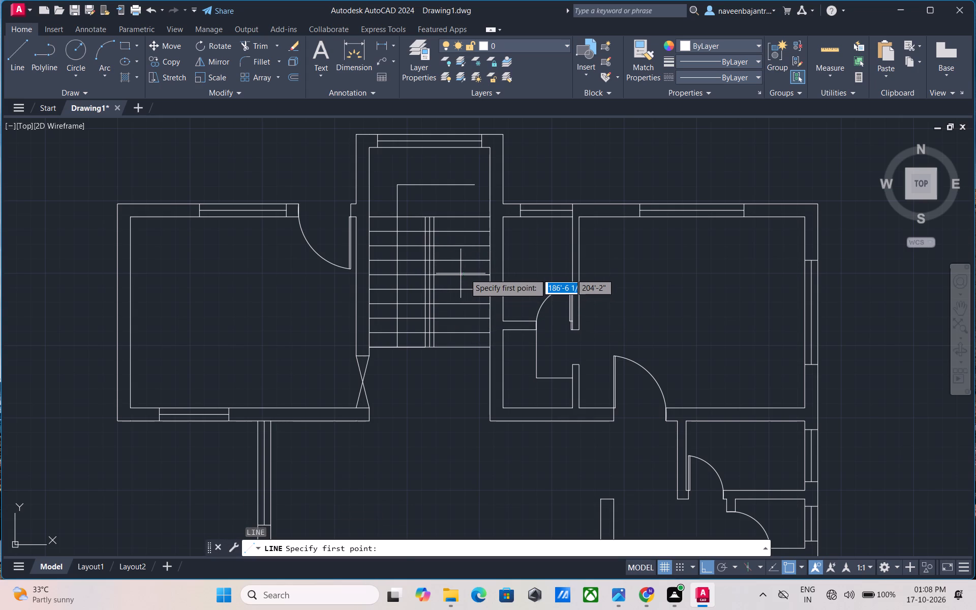
left_click(465, 273)
left_click(457, 170)
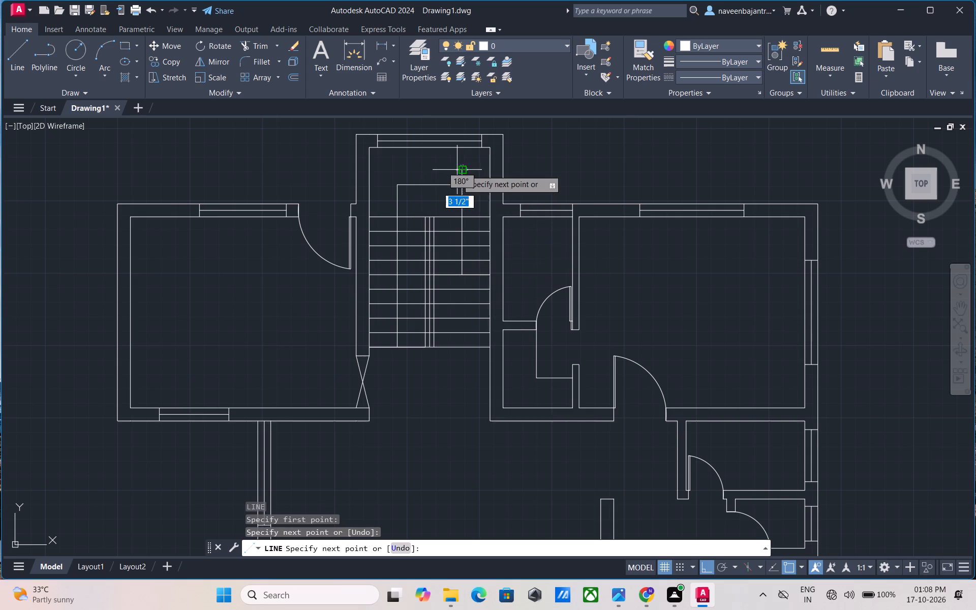
key("Escape")
Trim both overhanging ends where the walking lines cross at the landing's northeast corner.
key("t")
key("r")
key("space")
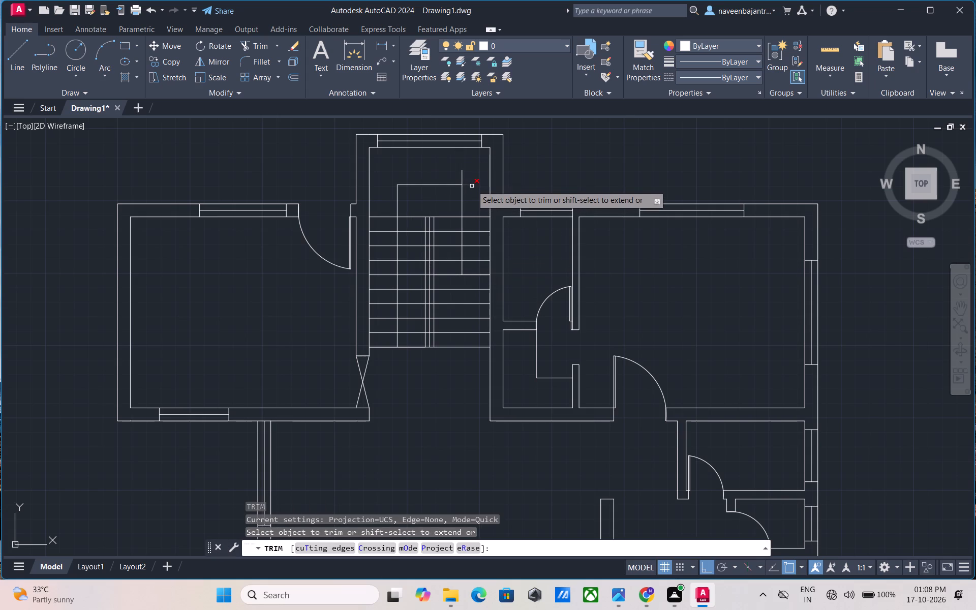
left_click(472, 185)
left_click(461, 169)
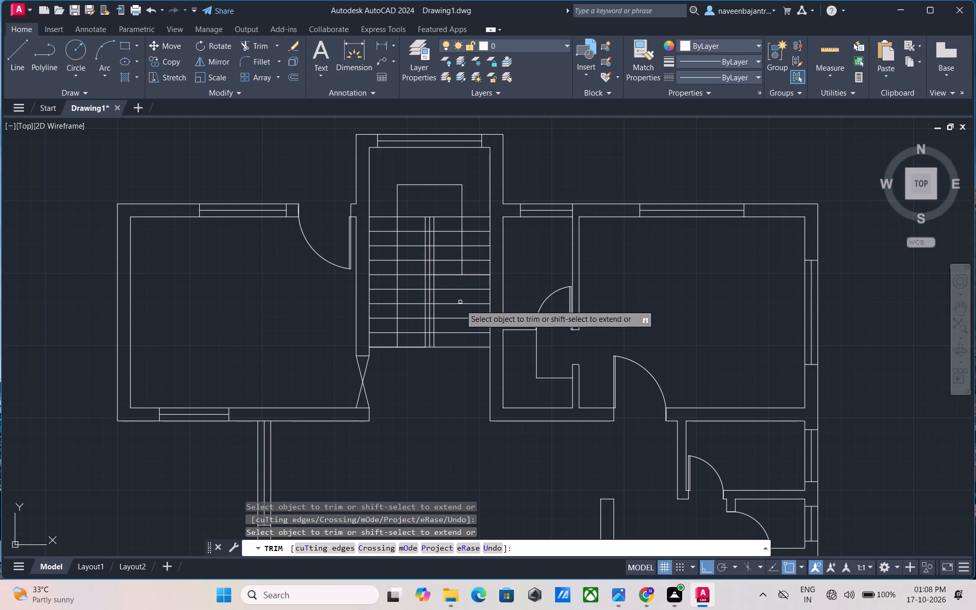
key("Escape")
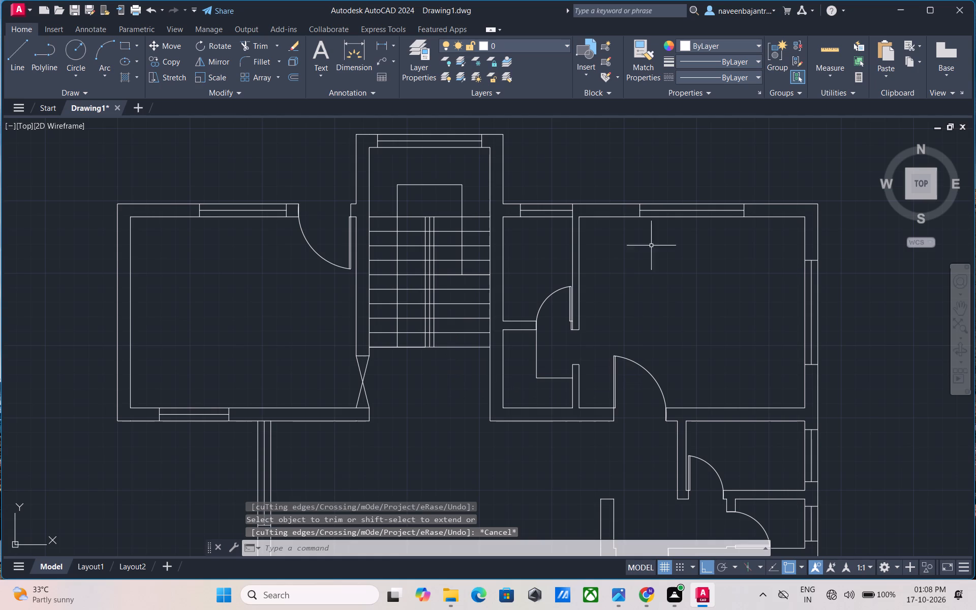
Load the ACAD_ISO02W100 (ISO dash) linetype into the drawing.
left_click(715, 73)
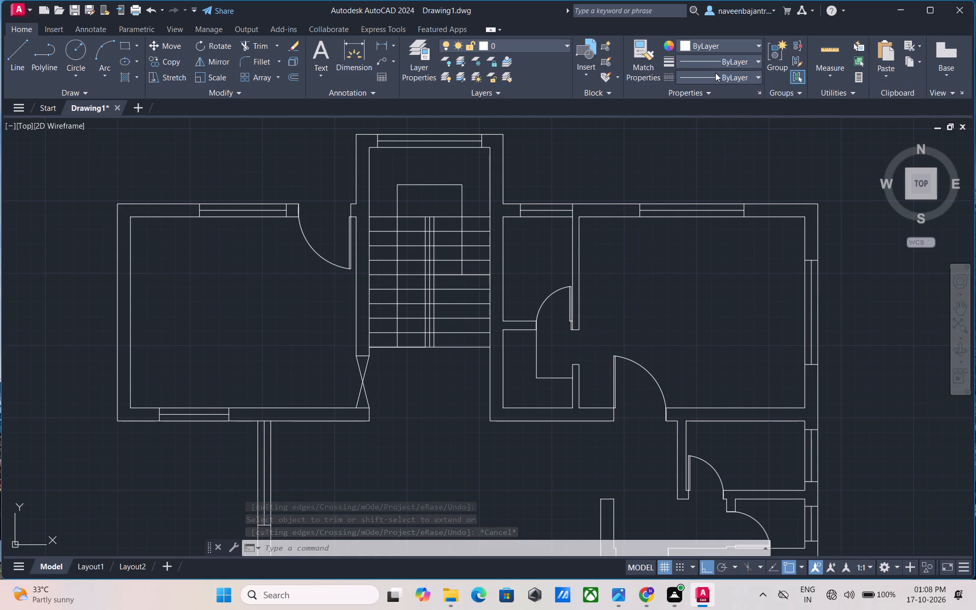
left_click(696, 139)
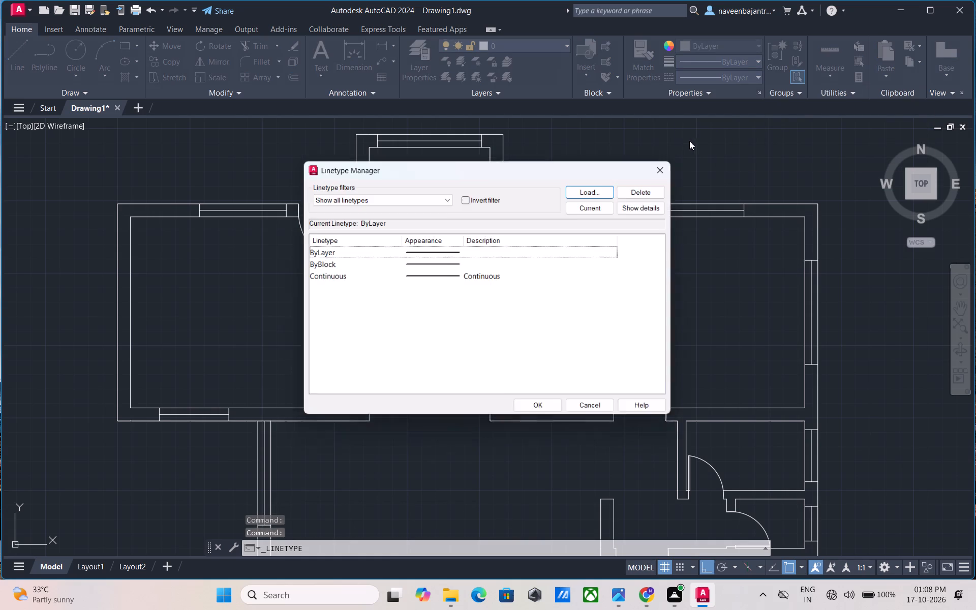
left_click(595, 188)
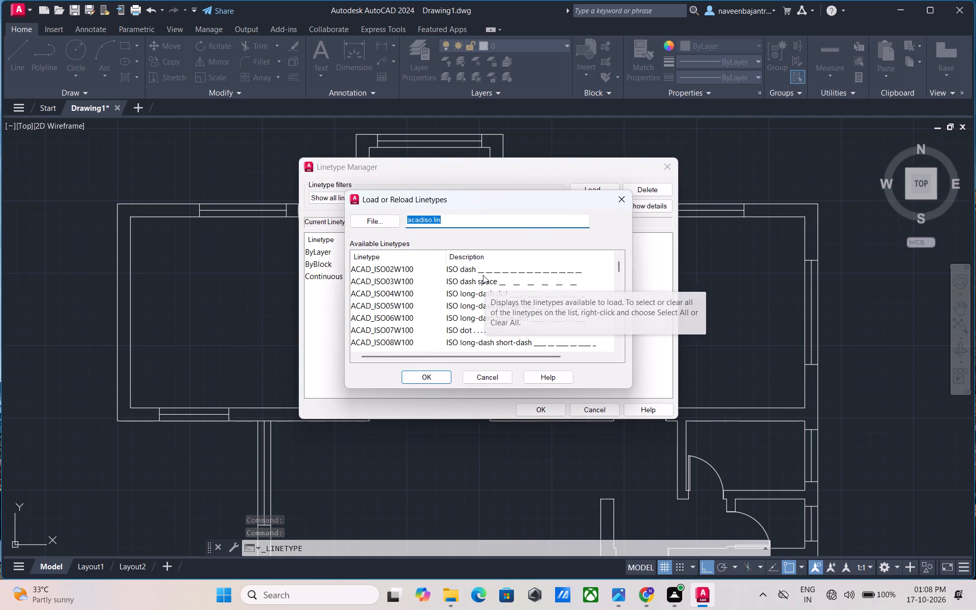
left_click(467, 269)
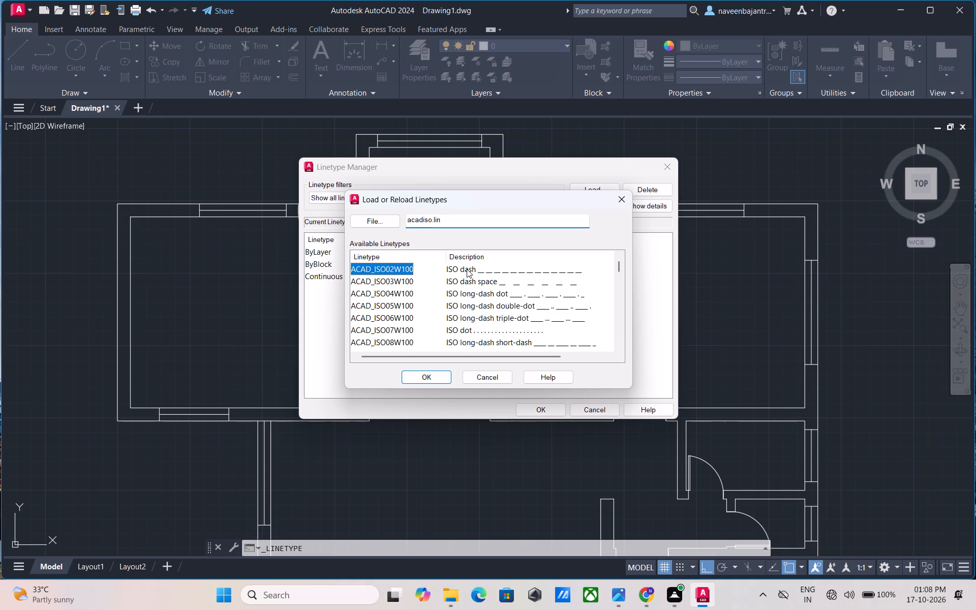
left_click(432, 376)
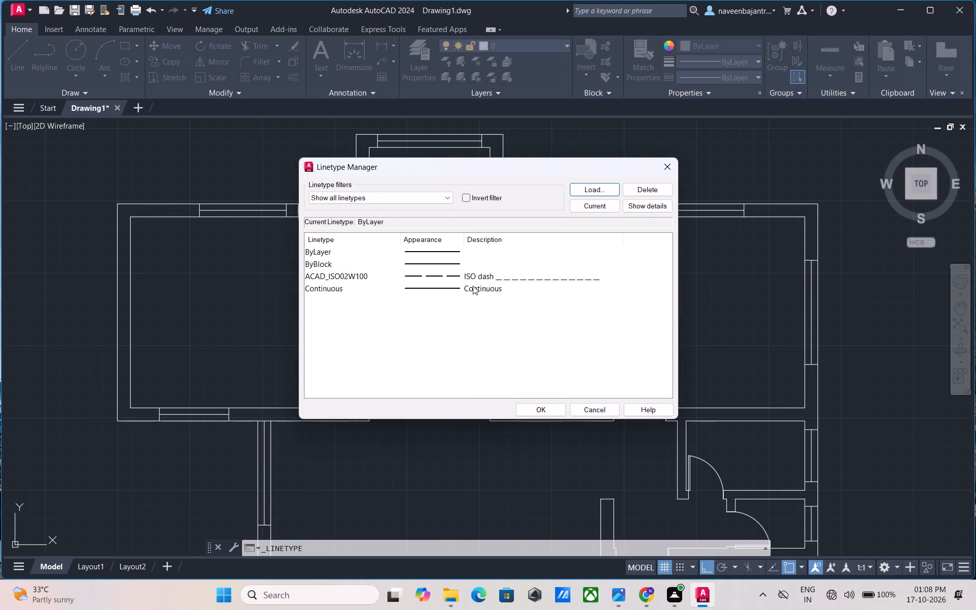
left_click(483, 276)
left_click(533, 408)
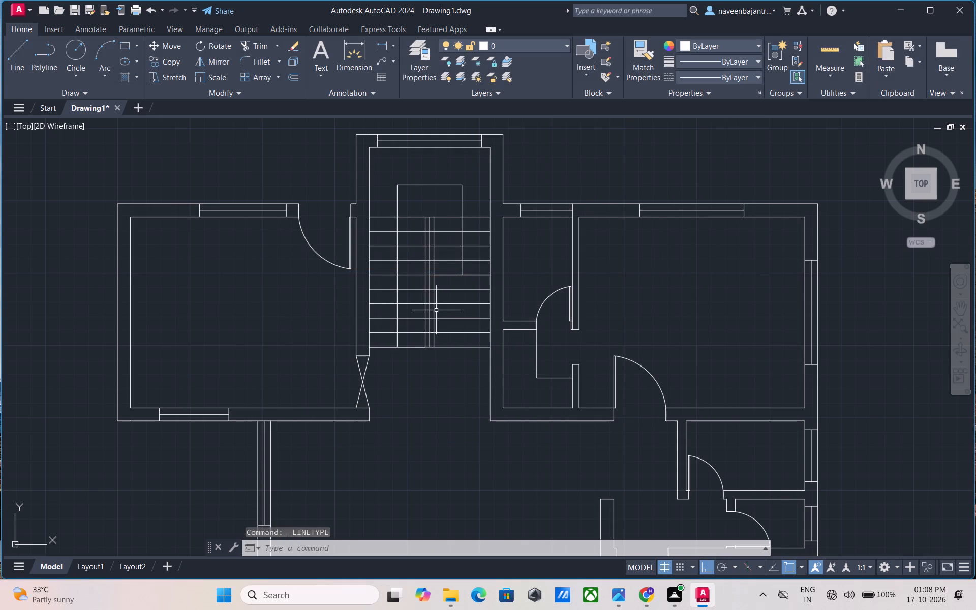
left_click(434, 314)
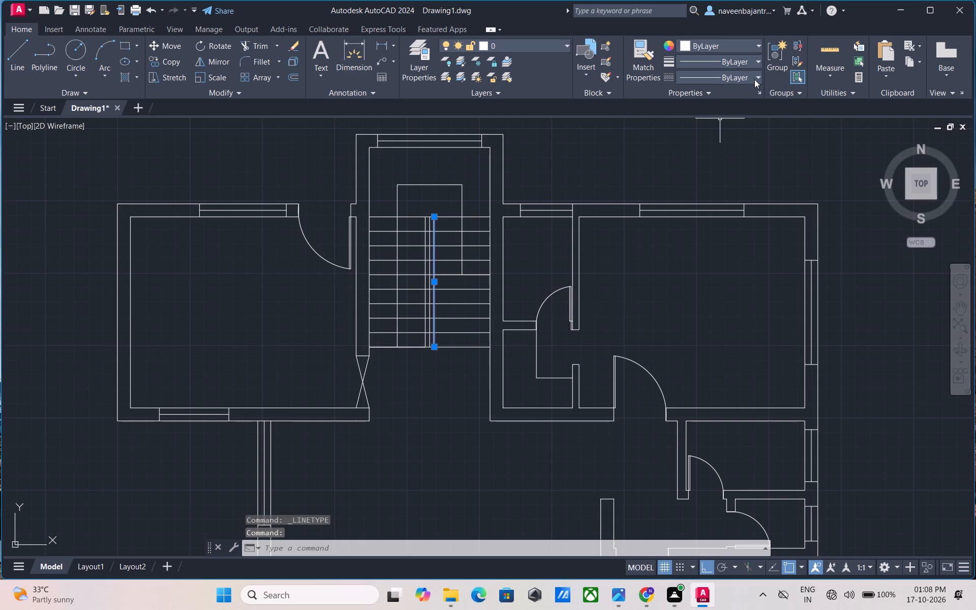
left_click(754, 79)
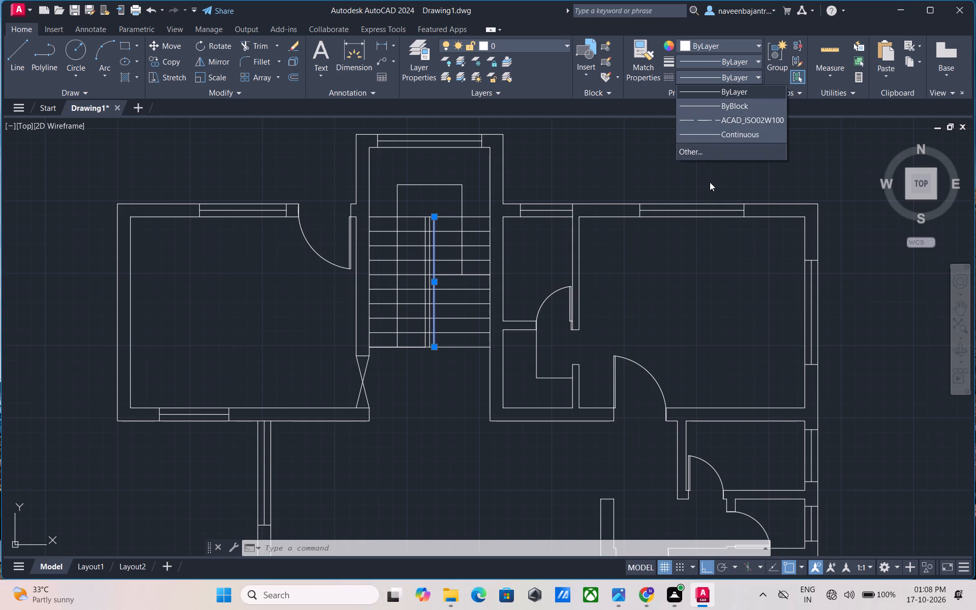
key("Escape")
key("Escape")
Look through the loadable linetypes in acadiso.lin as far as DASHED2, then leave without loading another one.
left_click(739, 74)
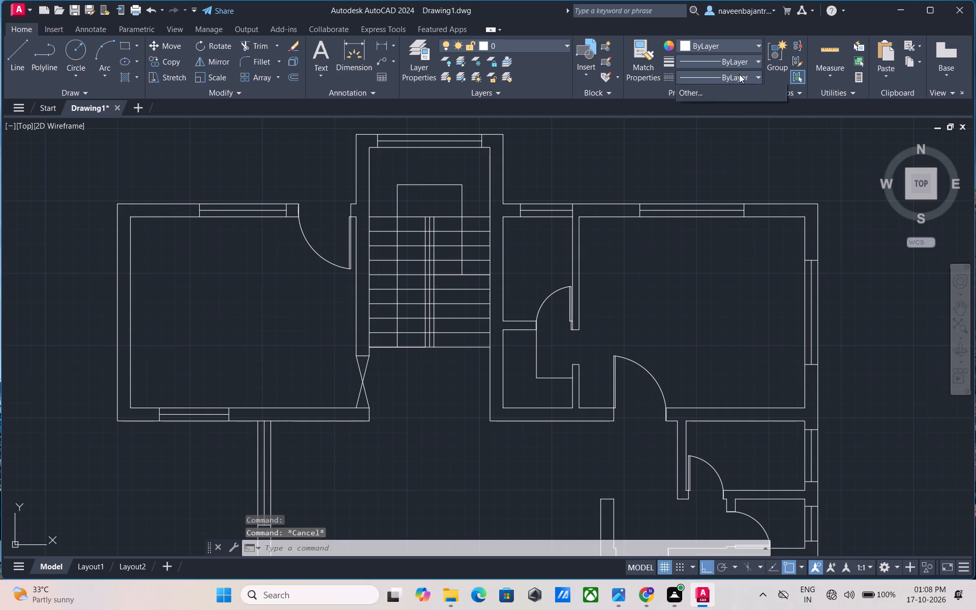
left_click(707, 148)
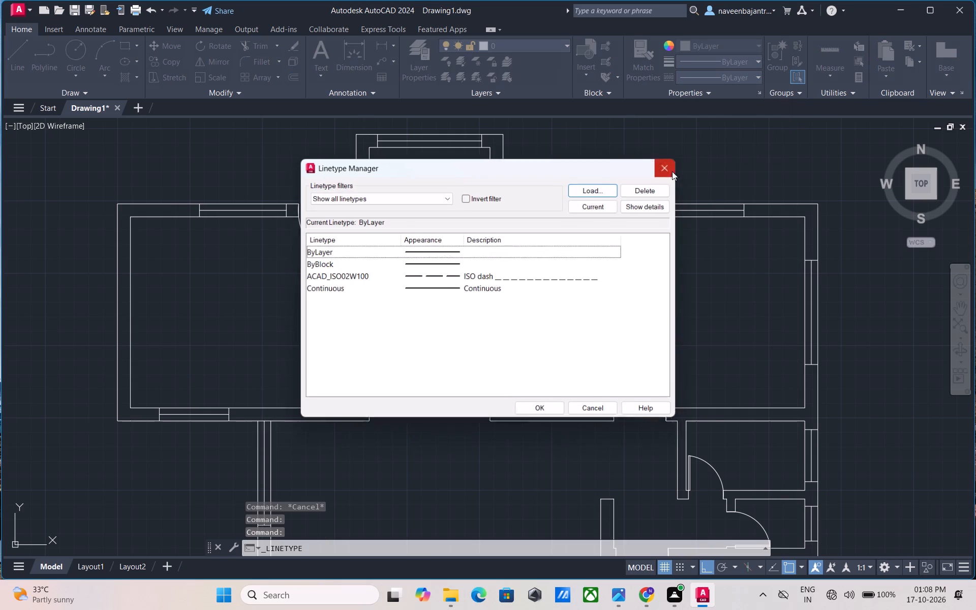
left_click(579, 188)
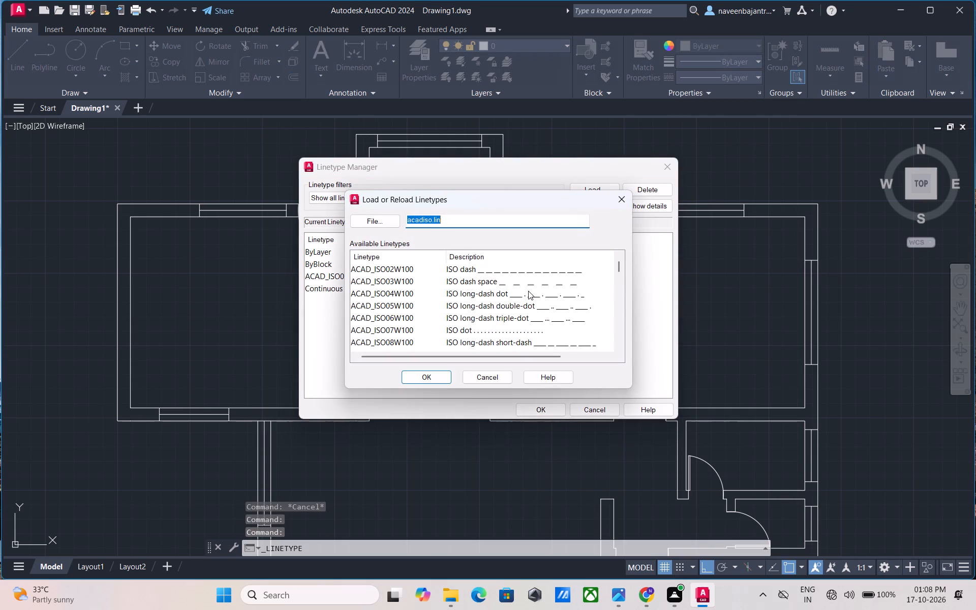
scroll(528, 291, "down", 3)
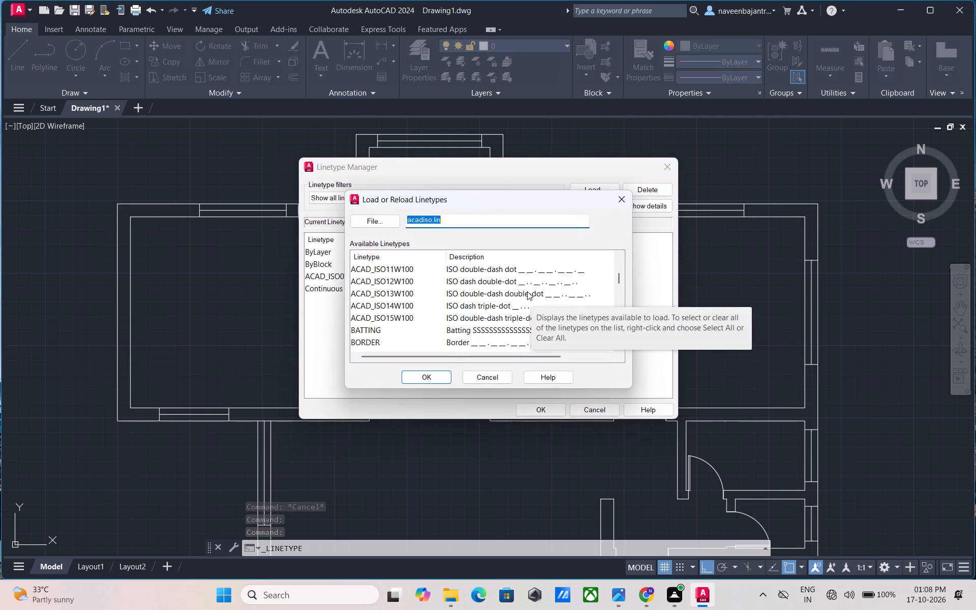
scroll(445, 299, "down", 2)
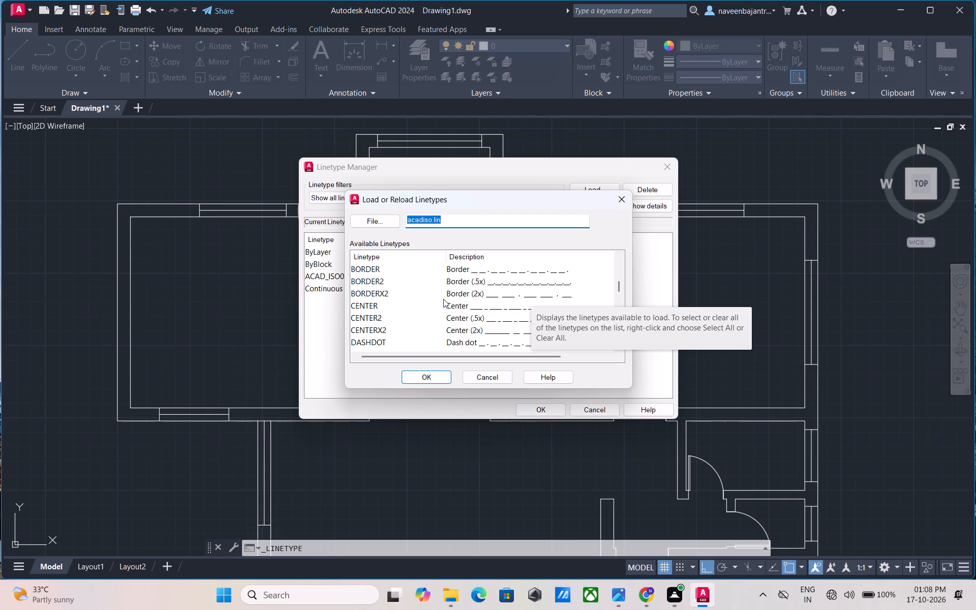
scroll(443, 299, "down", 2)
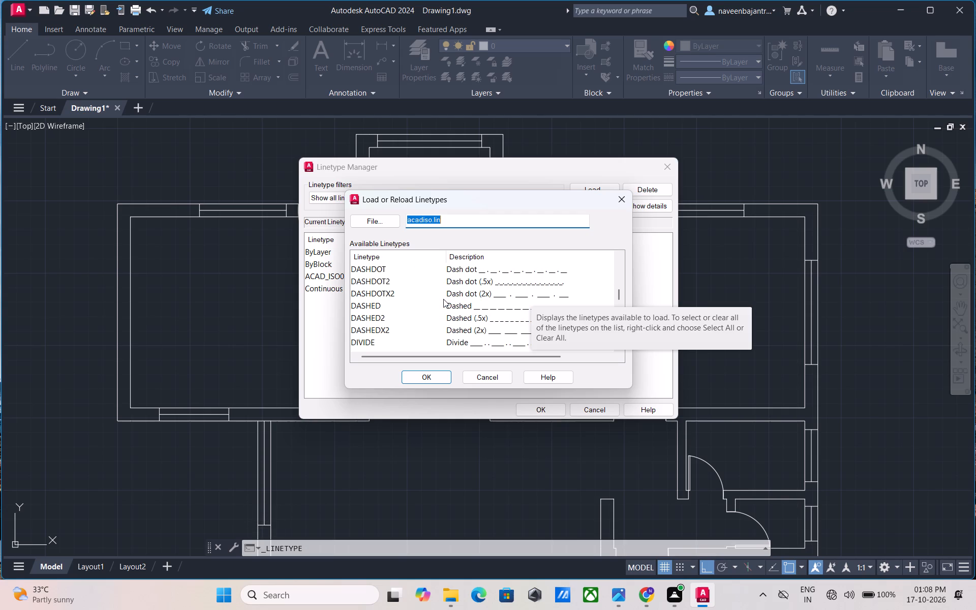
left_click(468, 320)
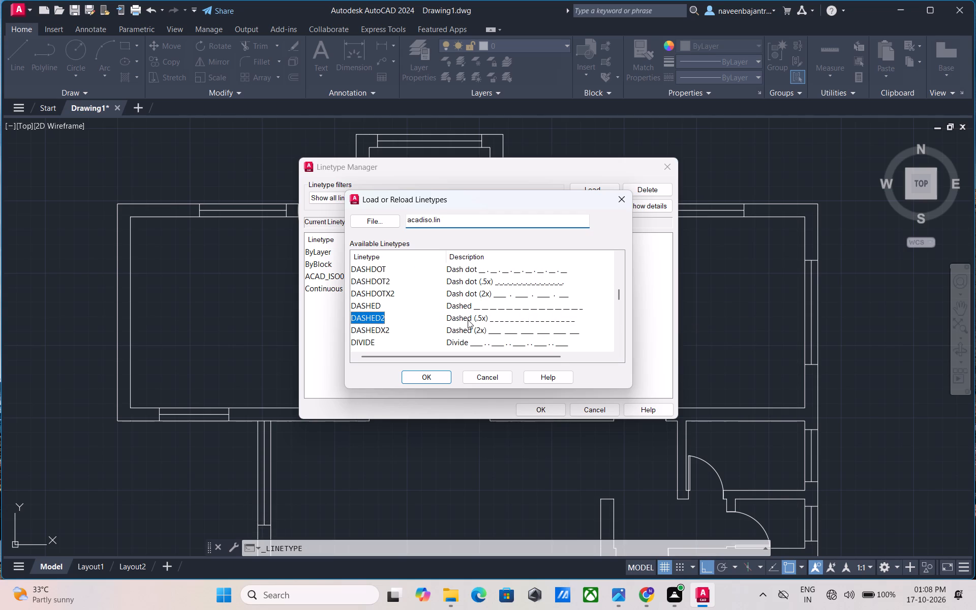
left_click(489, 374)
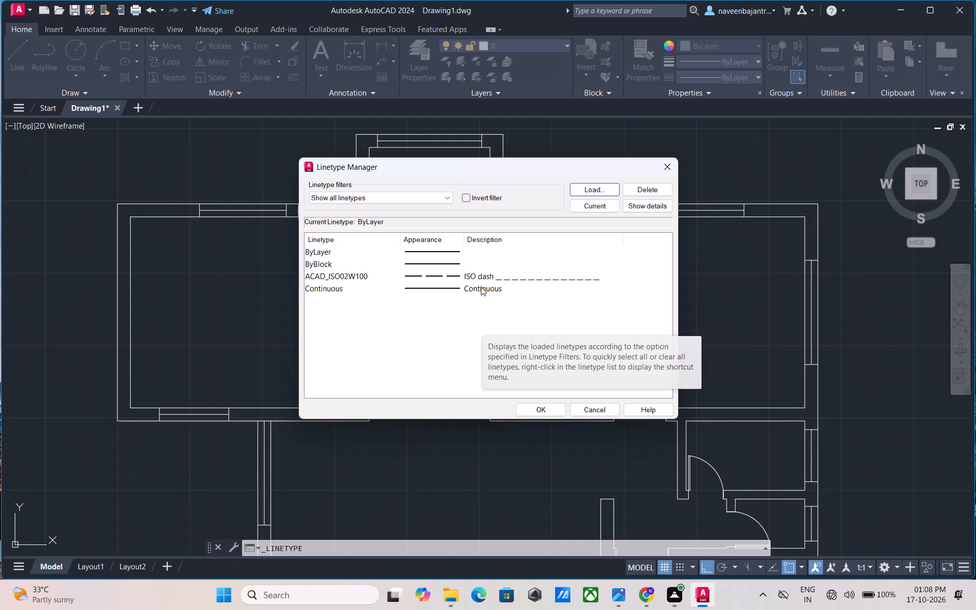
left_click(481, 272)
left_click(541, 411)
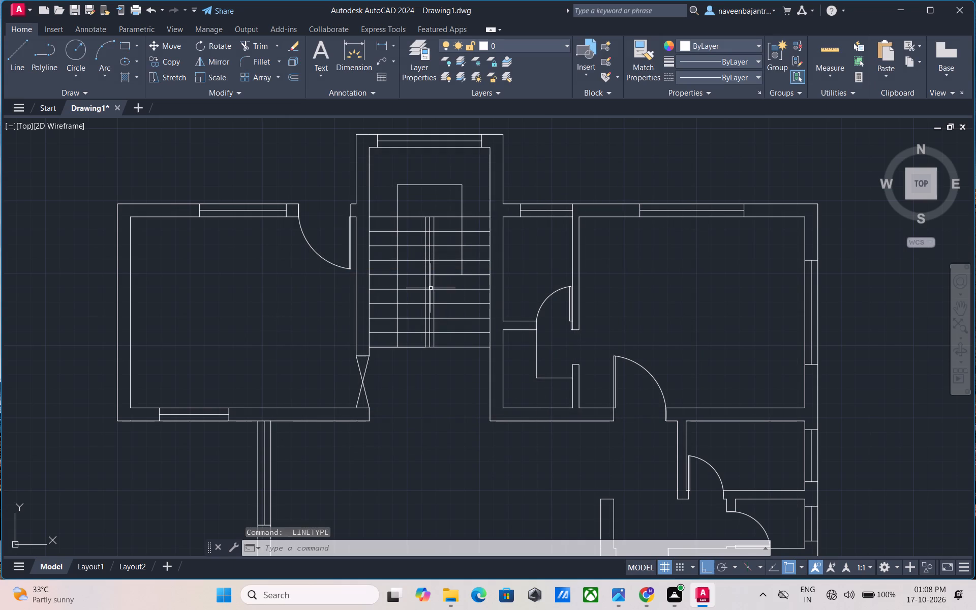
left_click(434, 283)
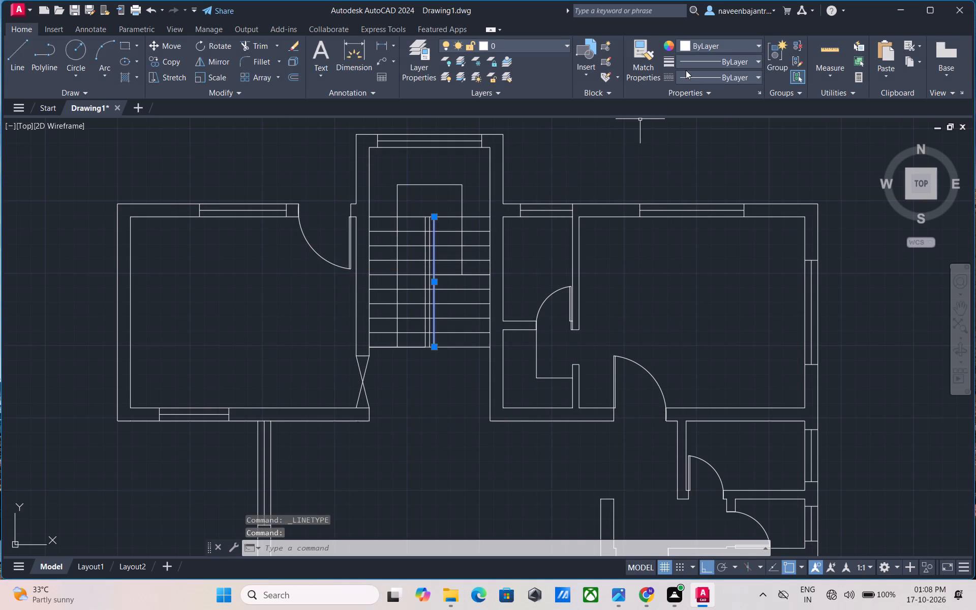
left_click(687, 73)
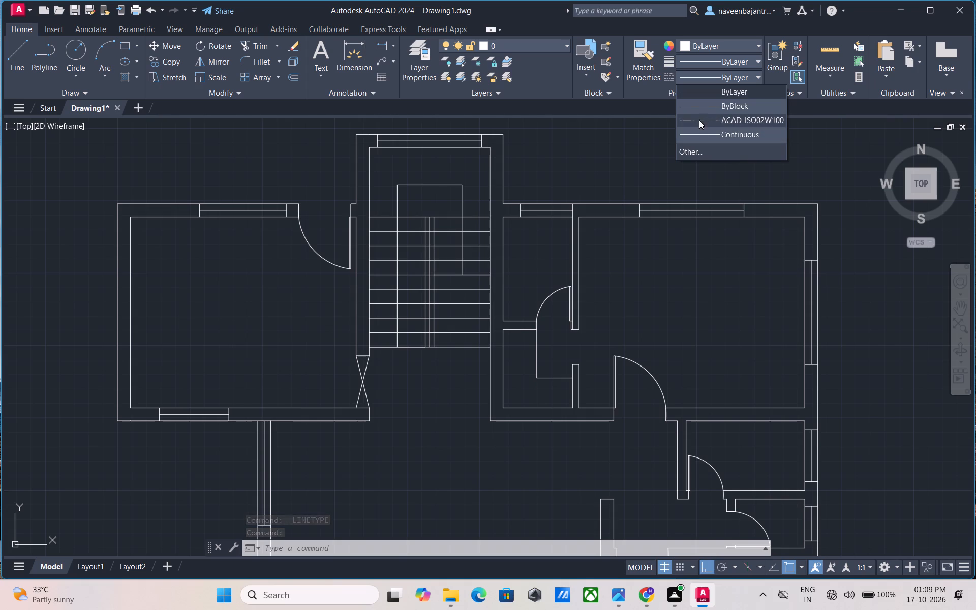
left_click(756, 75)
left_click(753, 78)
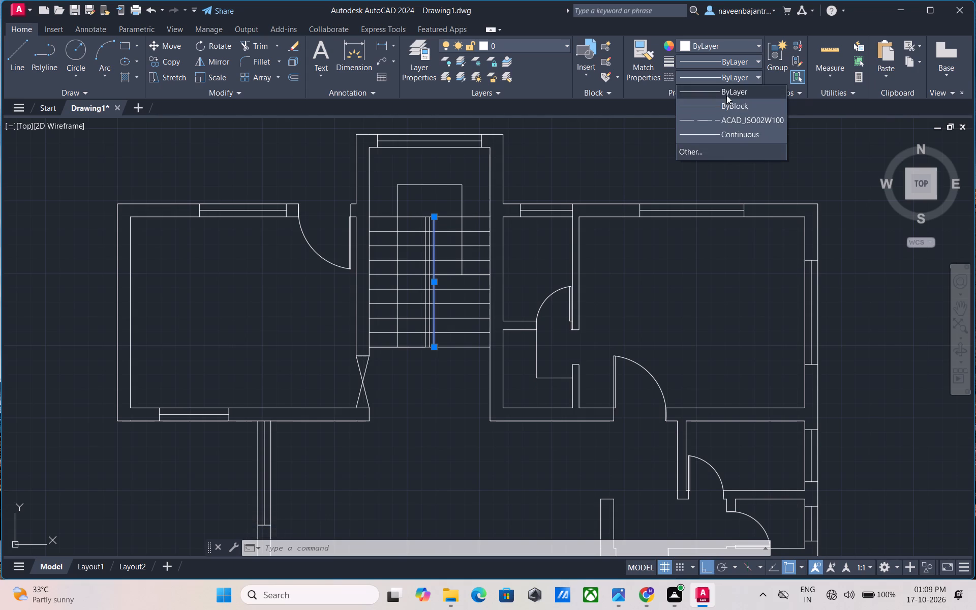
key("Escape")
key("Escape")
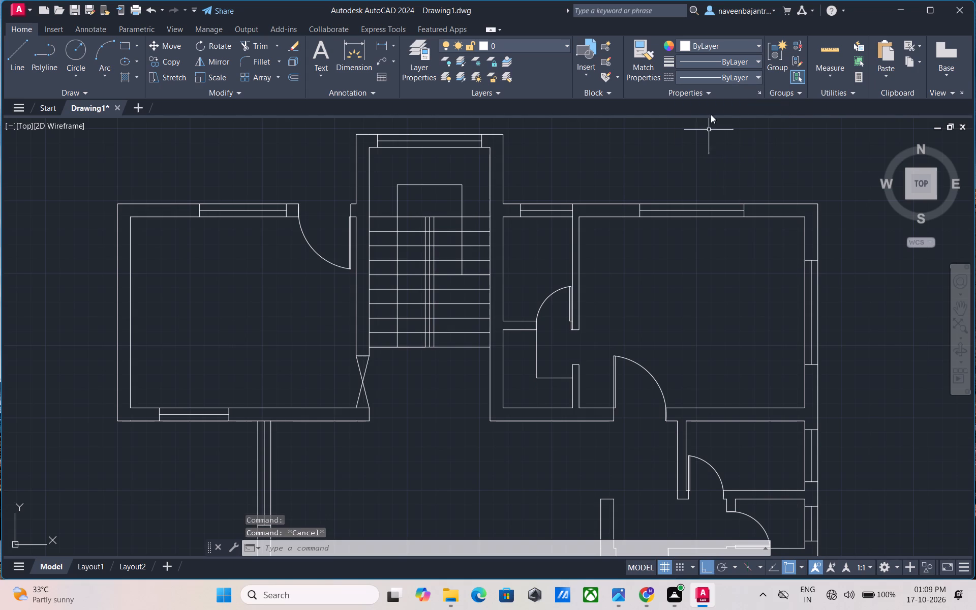
Load the JIS_02_1.0 (HIDDEN01) linetype from acadiso.lin into the drawing.
left_click(734, 80)
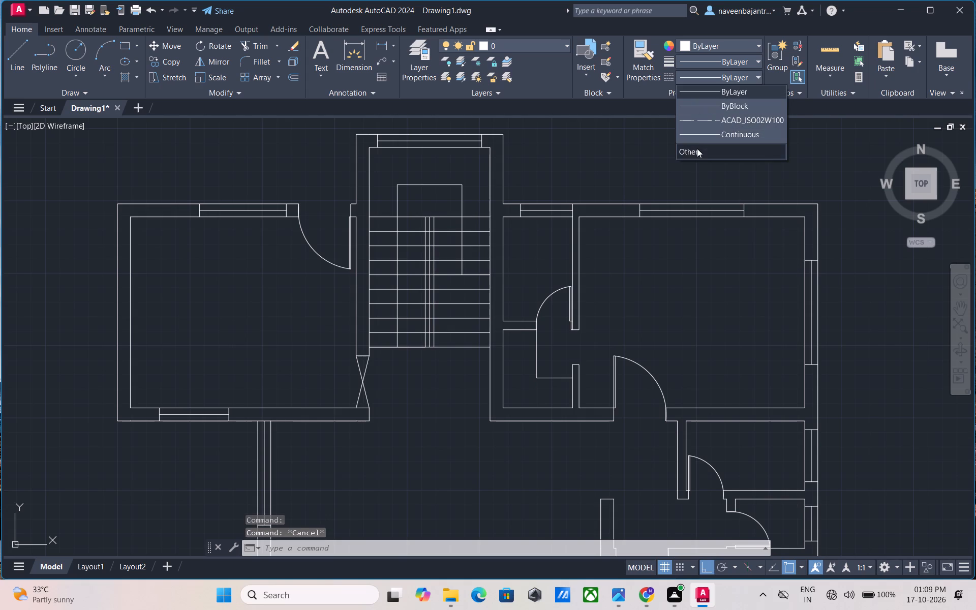
left_click(697, 148)
left_click(588, 186)
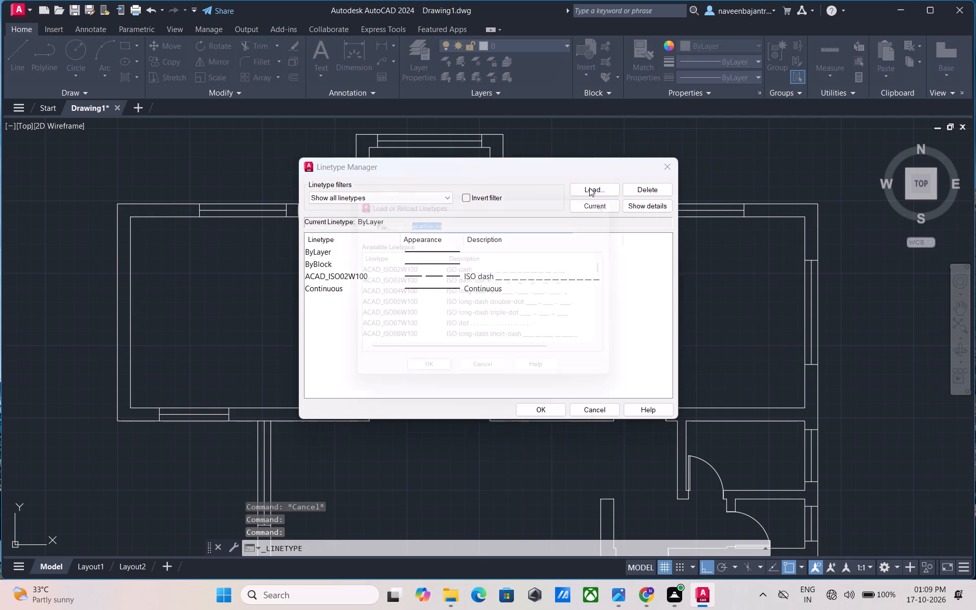
scroll(603, 265, "down", 7)
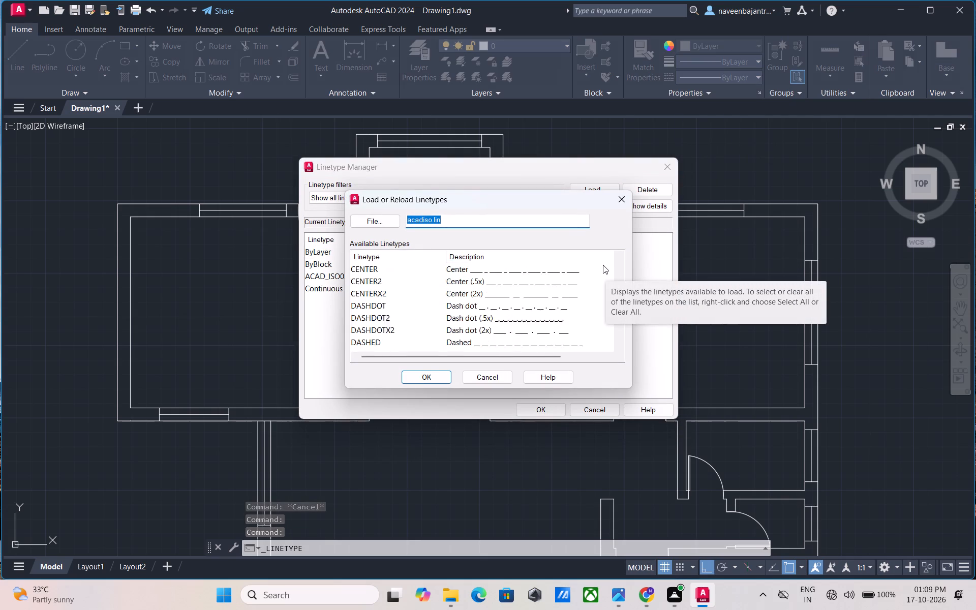
scroll(603, 265, "down", 6)
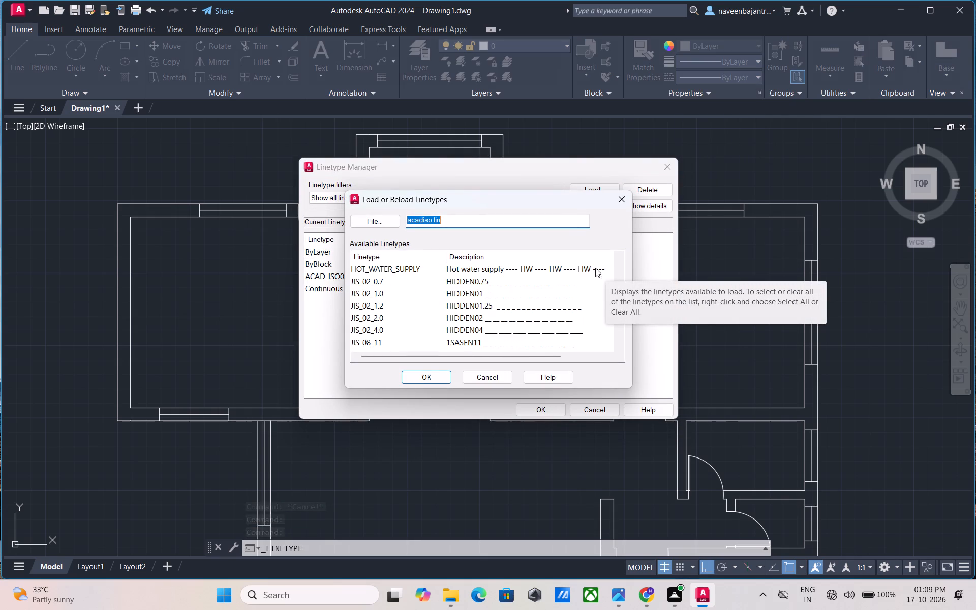
left_click(473, 294)
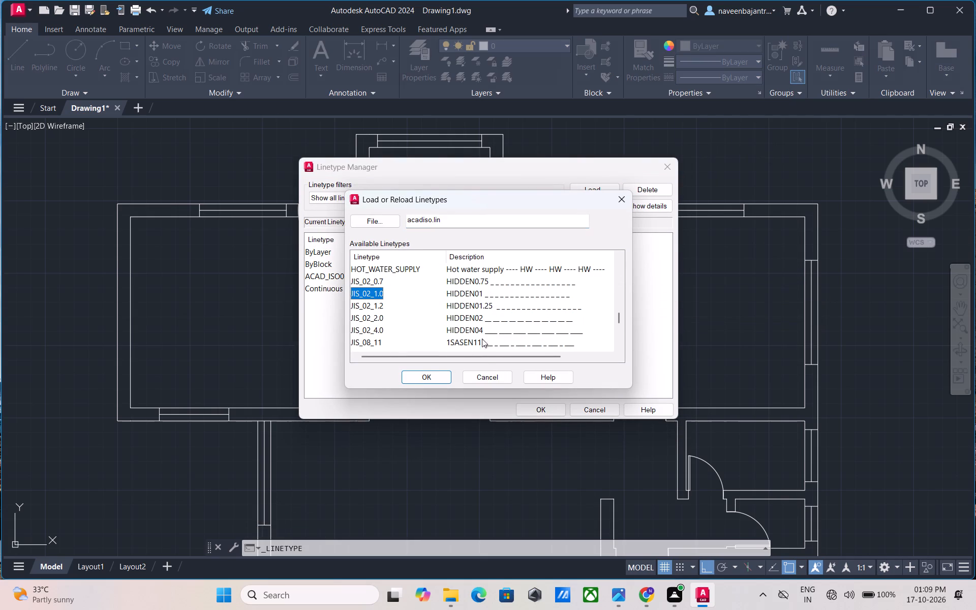
left_click(444, 381)
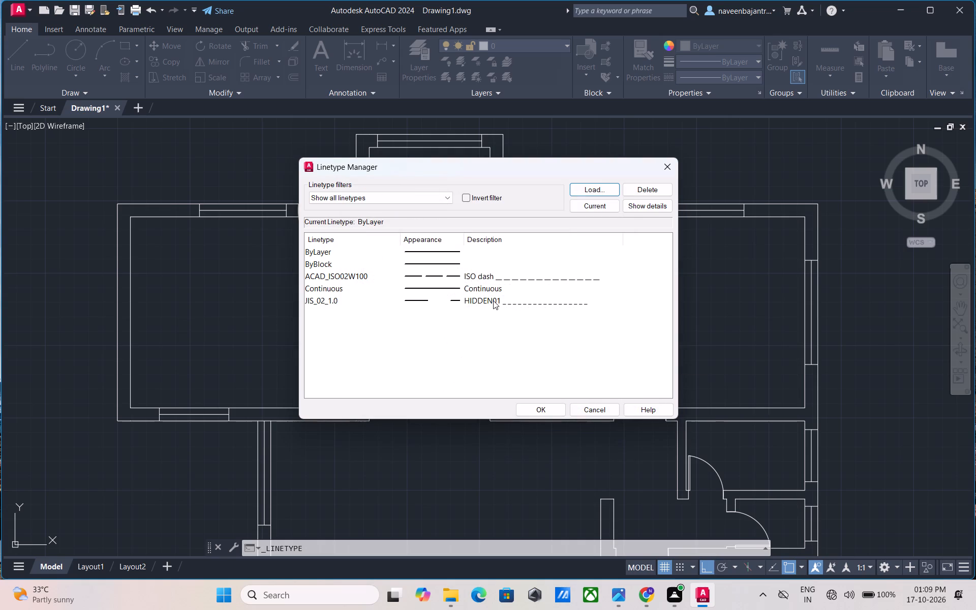
left_click(493, 299)
left_click(536, 408)
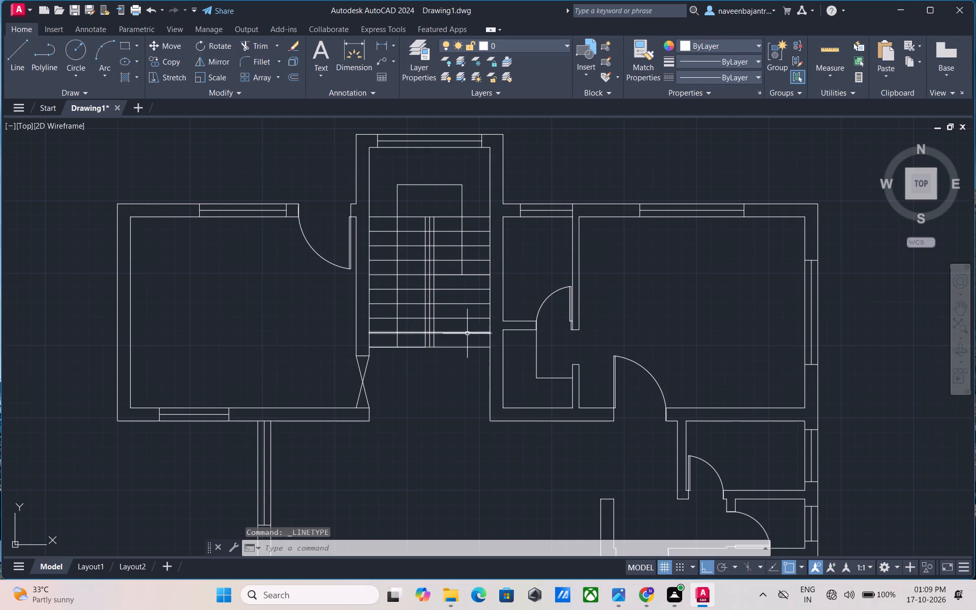
Assign the JIS_02_1.0 linetype to the easternmost of the three vertical lines between the stair flights.
left_click(435, 295)
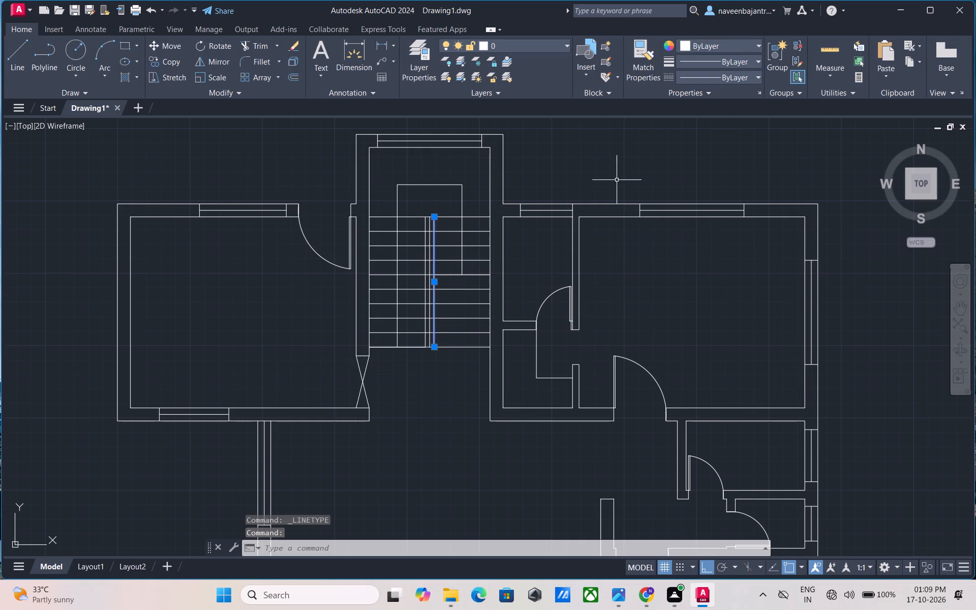
left_click(755, 78)
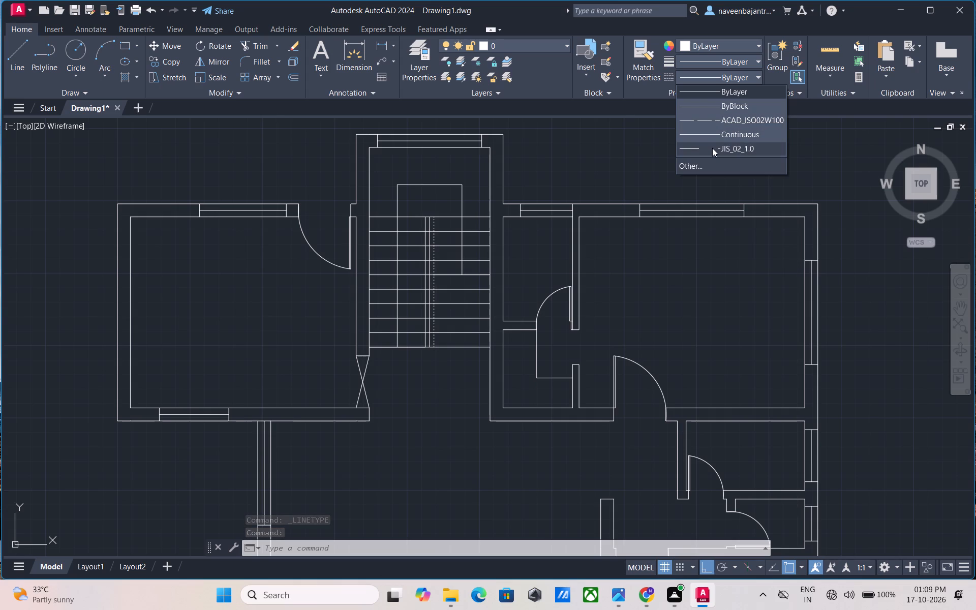
left_click(712, 148)
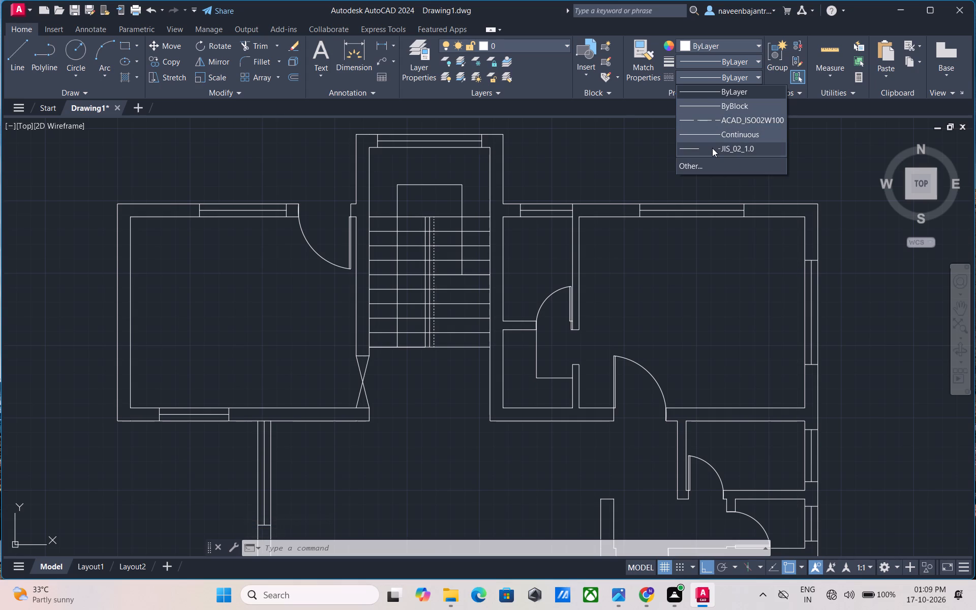
left_click(430, 299)
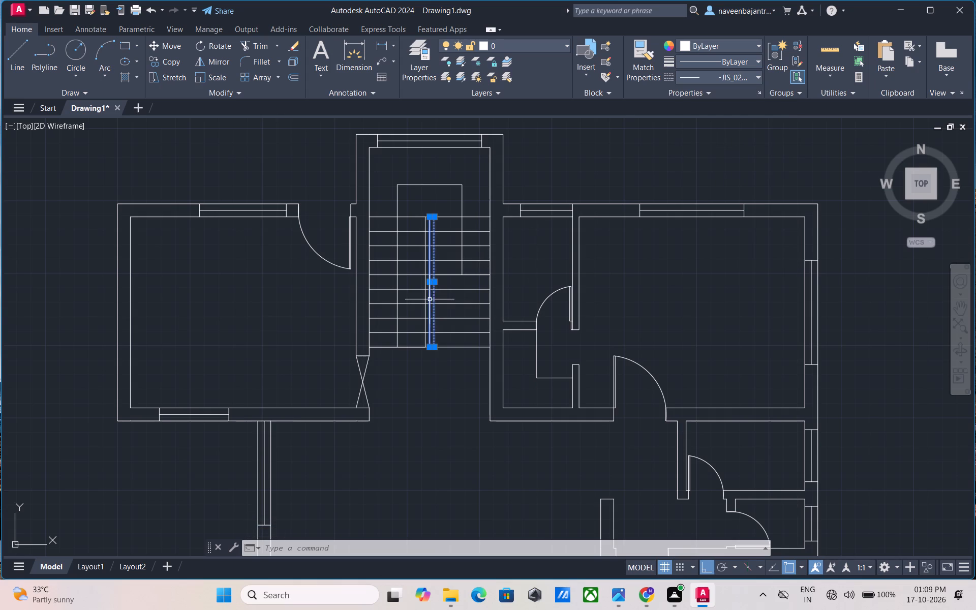
key("Escape")
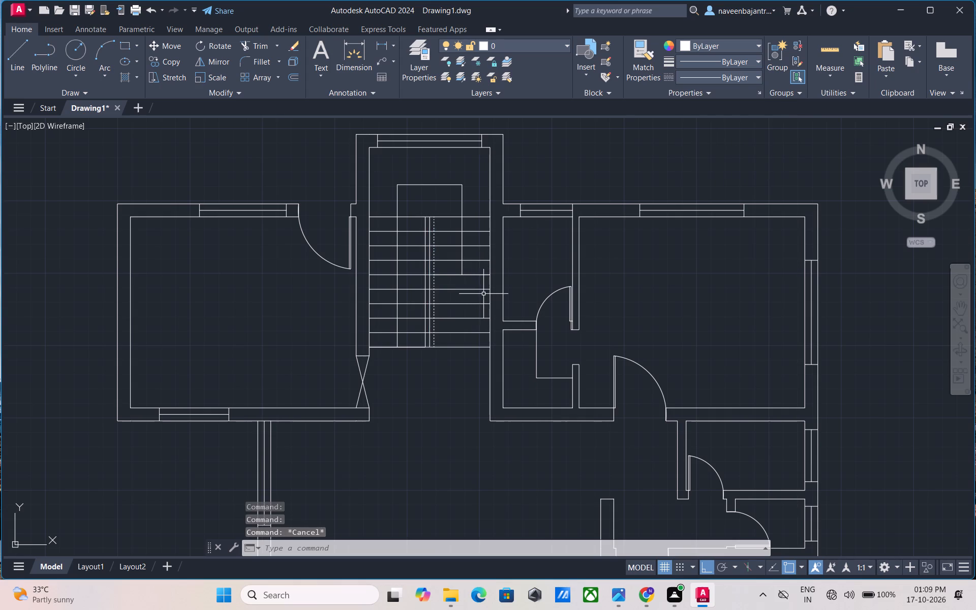
key("Escape")
key("Escape")
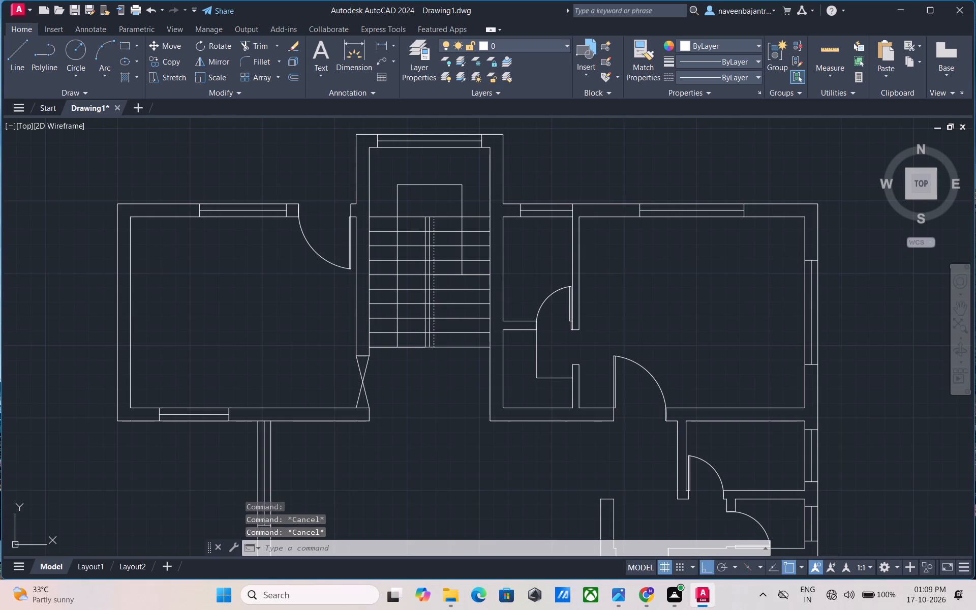
Trim the four southern intermediate tread lines where they cross the gap between the two stair flights.
type("TR")
key("space")
scroll(483, 294, "up", 2)
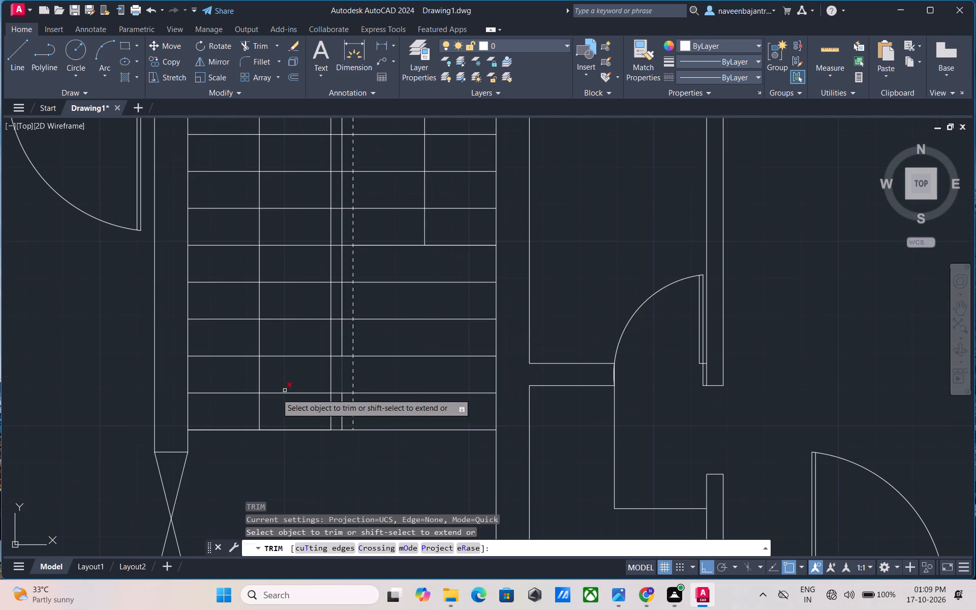
left_click_drag(336, 392, 350, 392)
left_click(350, 392)
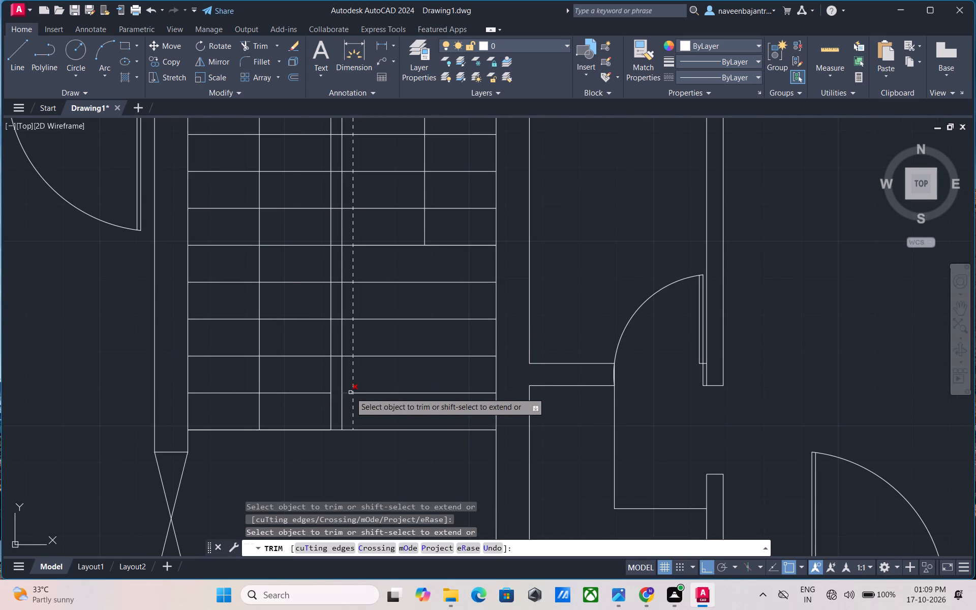
left_click(349, 354)
left_click(348, 360)
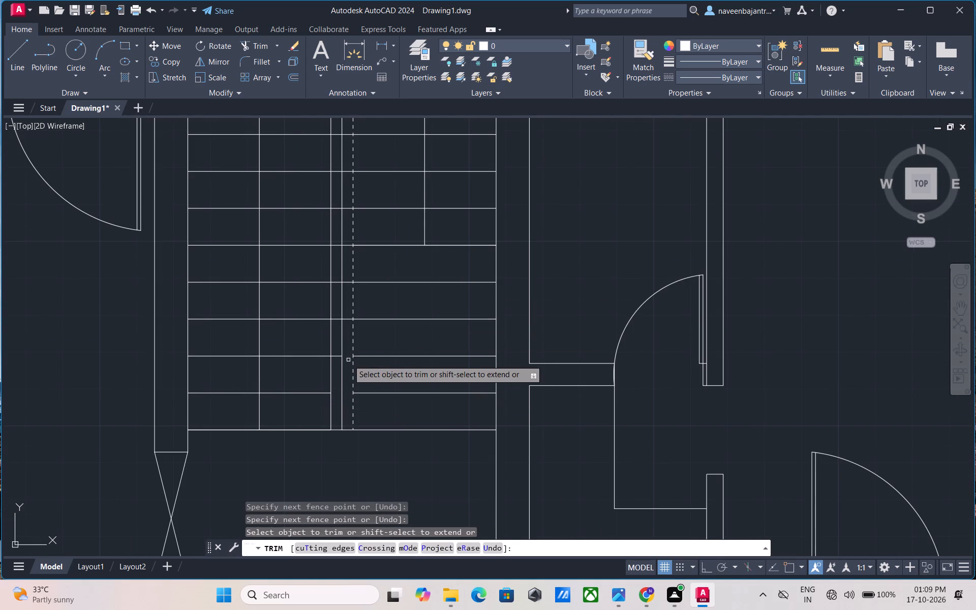
left_click(334, 356)
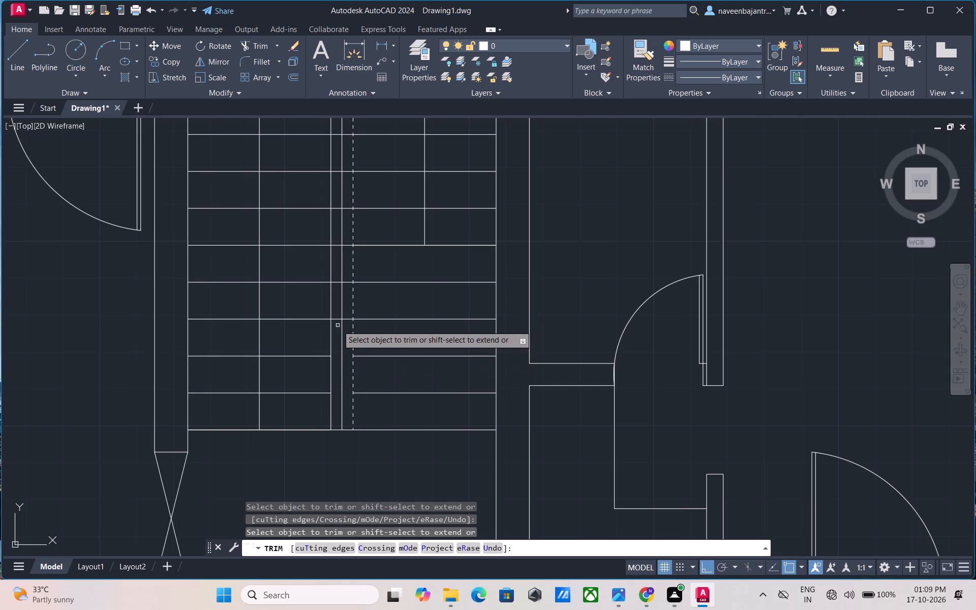
left_click(334, 319)
left_click(345, 318)
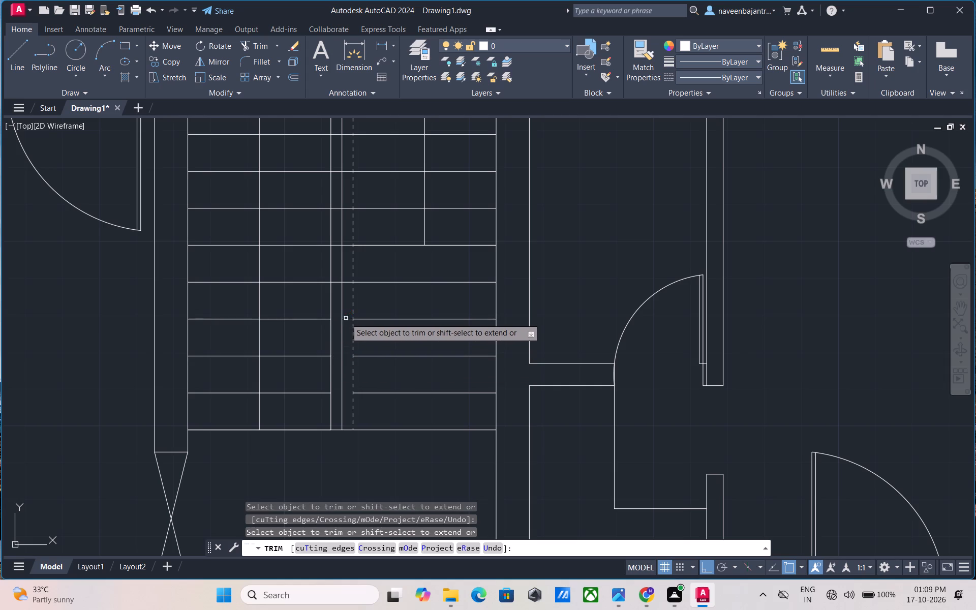
left_click(347, 282)
left_click(337, 285)
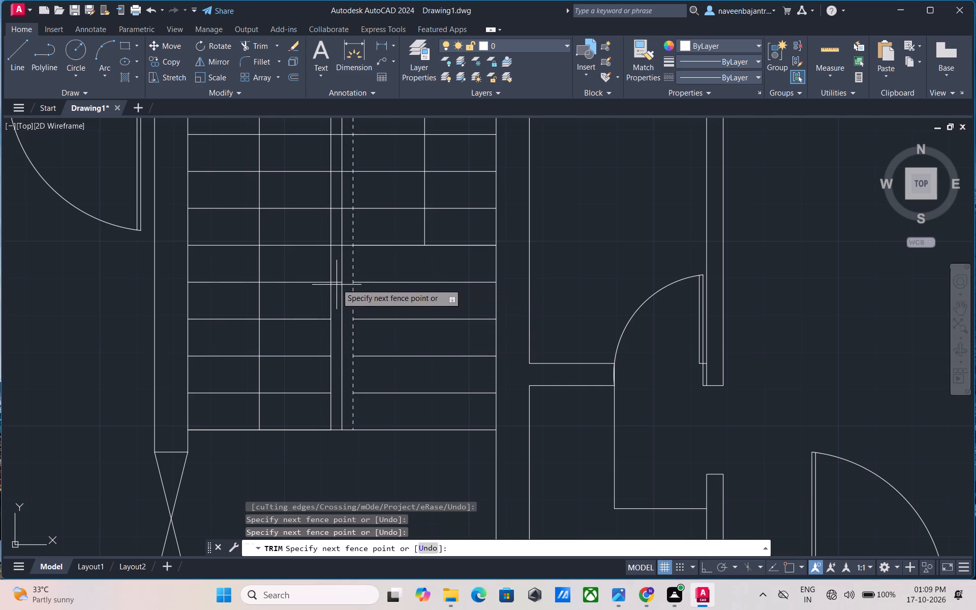
left_click(336, 281)
Trim the remaining four intermediate tread lines to the north out of the gap between the stair flights.
middle_click_drag(336, 281, 337, 368)
scroll(337, 368, "up", 1)
scroll(340, 374, "down", 1)
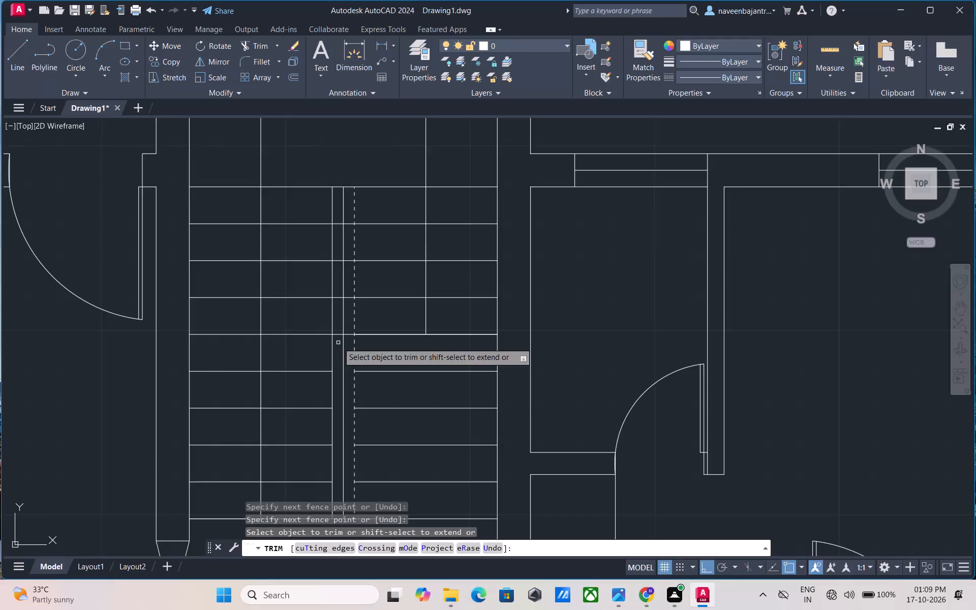
middle_click_drag(338, 343, 327, 388)
scroll(327, 388, "up", 1)
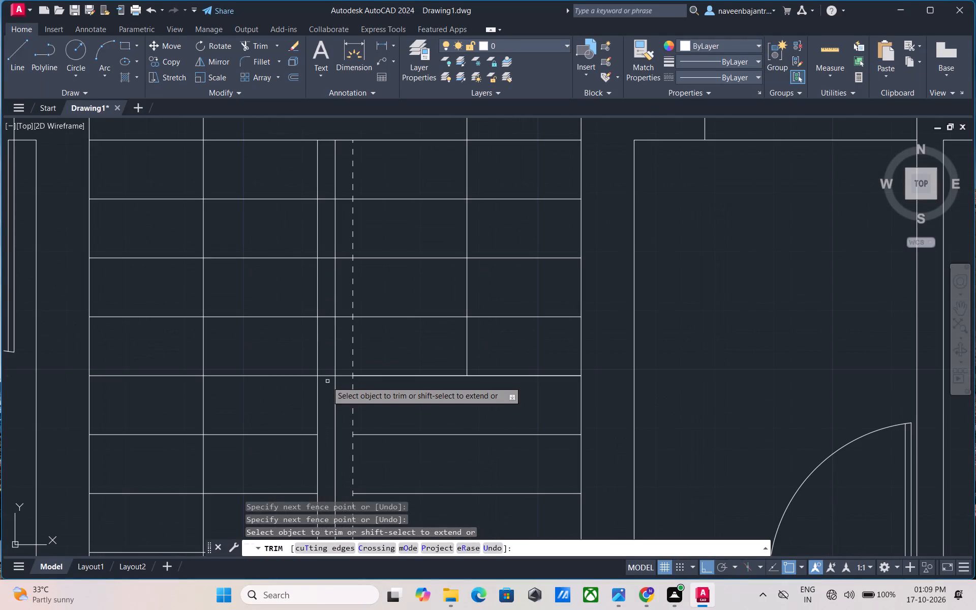
left_click(326, 376)
left_click(343, 377)
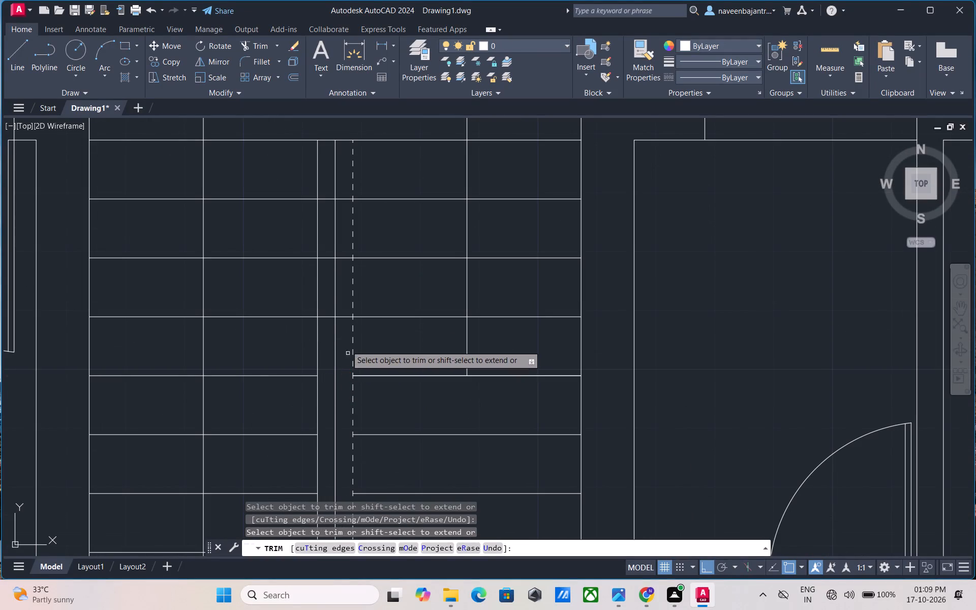
left_click(343, 317)
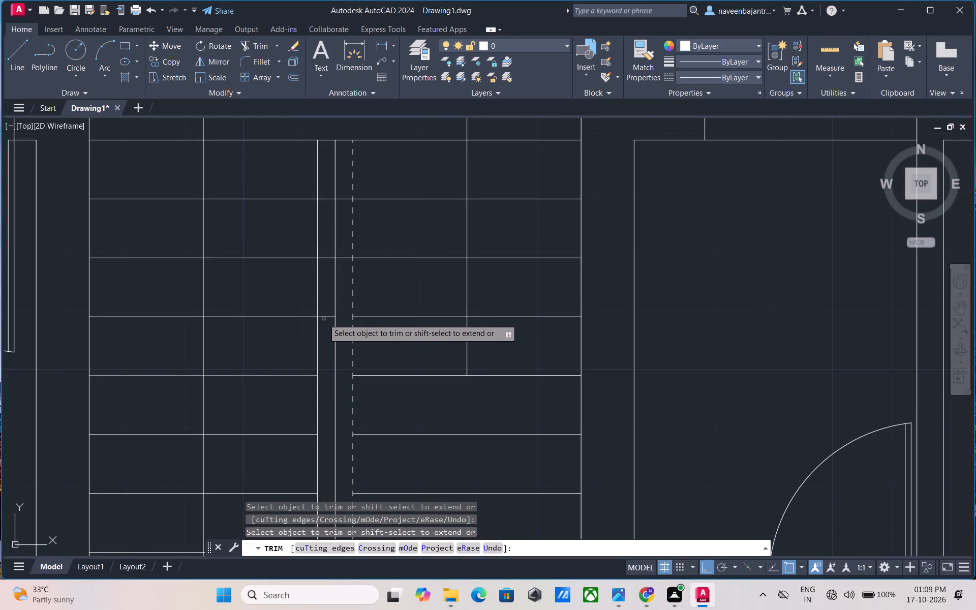
left_click(324, 318)
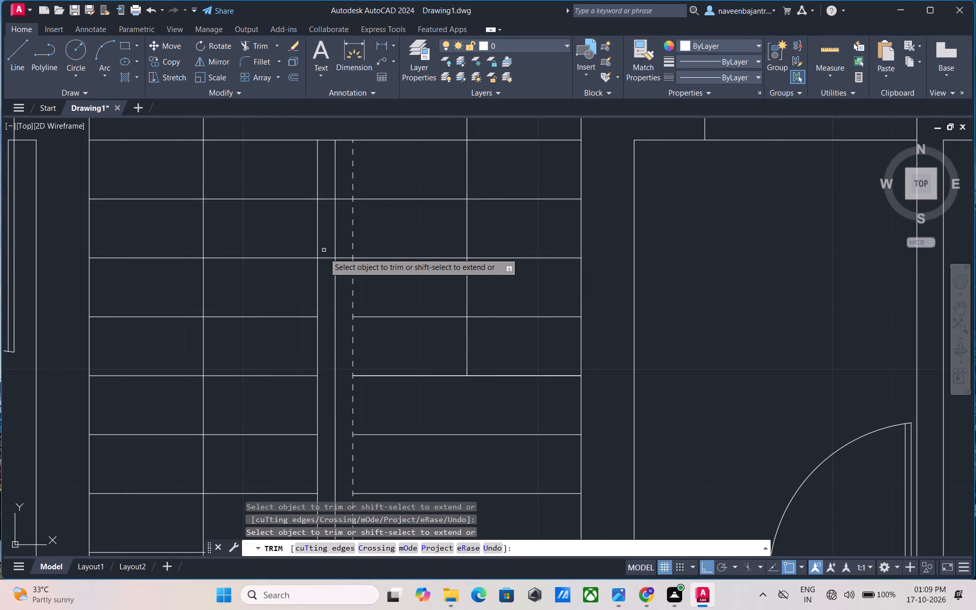
left_click(325, 259)
left_click(344, 257)
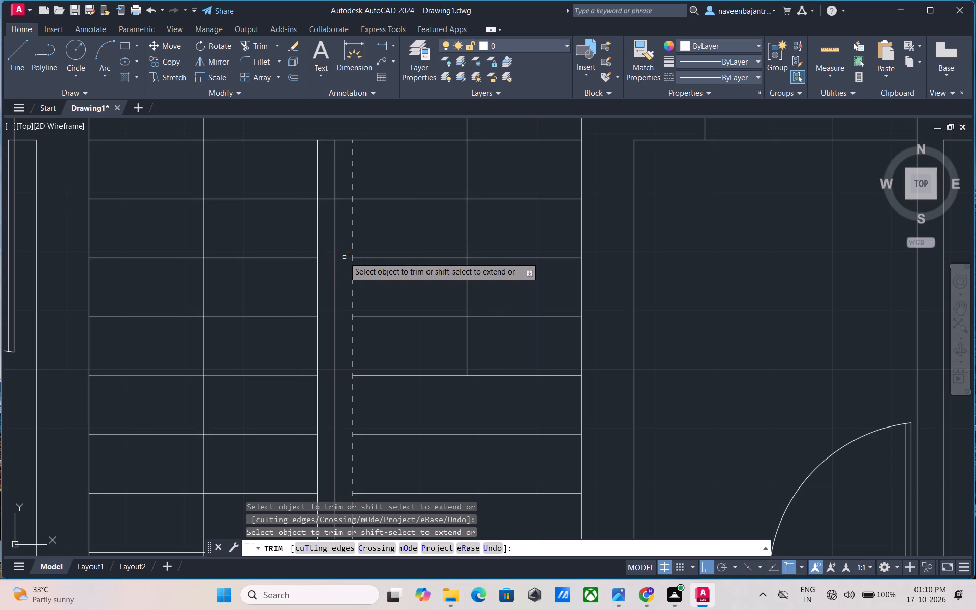
left_click(346, 197)
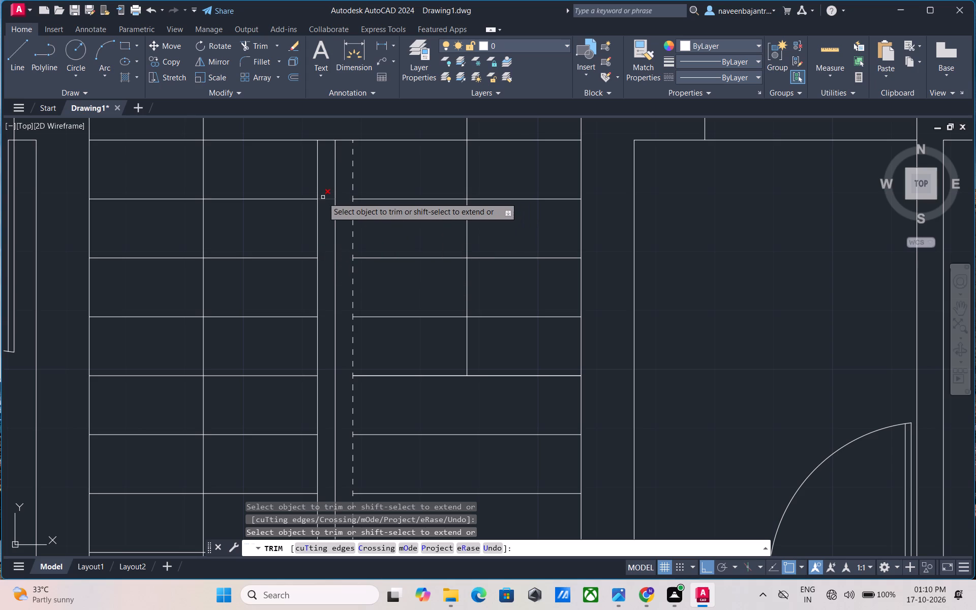
left_click(322, 198)
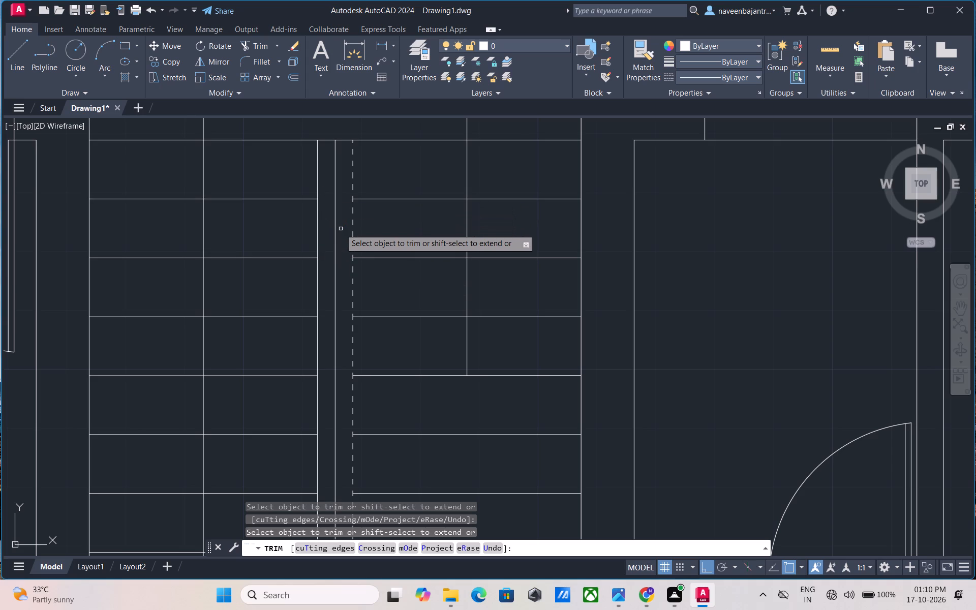
key("Escape")
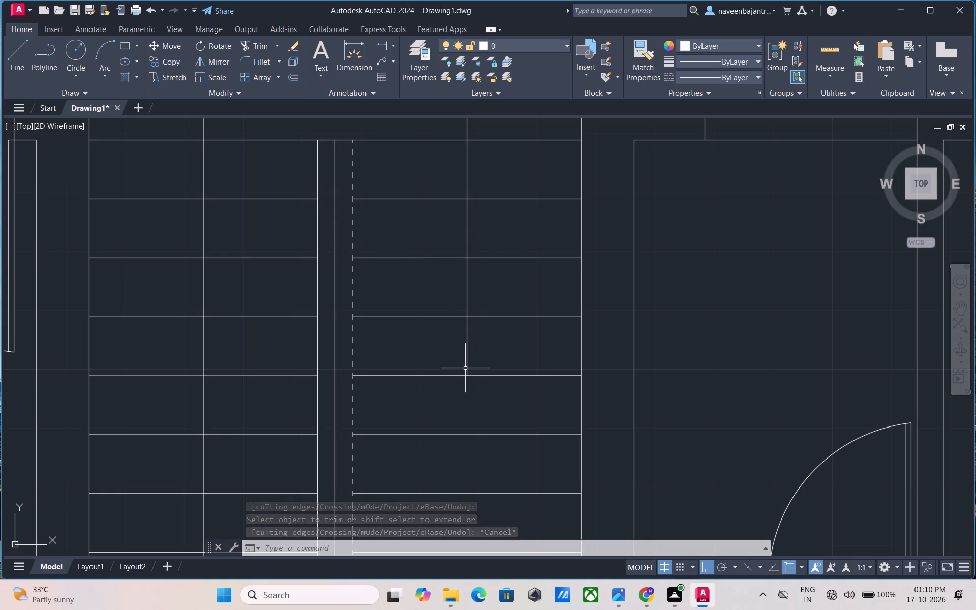
Draw a triangular arrowhead at the walking line's southern end in the east flight, with a base about 1'-1" and sloping sides about 9".
scroll(465, 368, "down", 1)
middle_click_drag(473, 365, 472, 328)
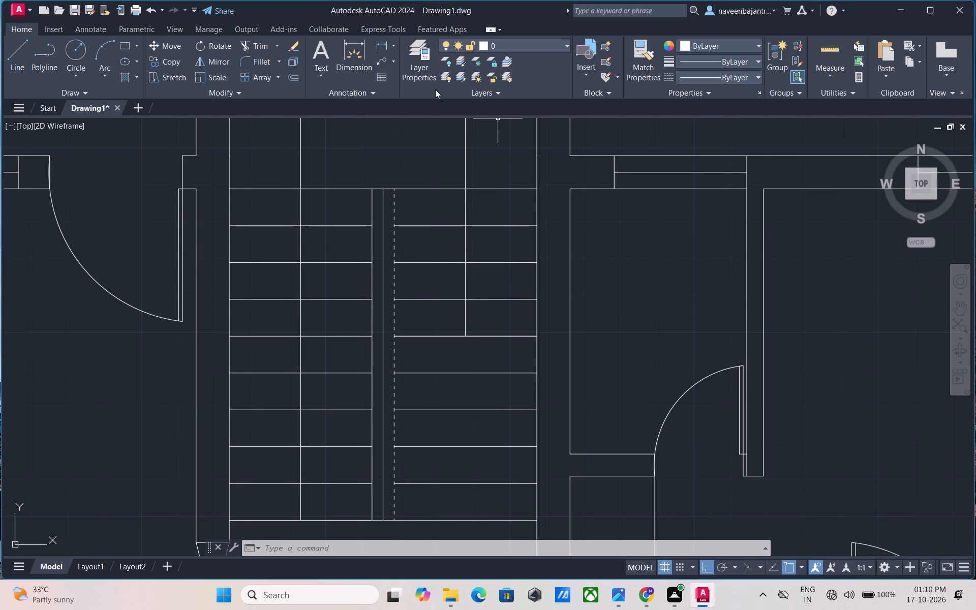
key("Escape")
type("L")
key("space")
key("F8")
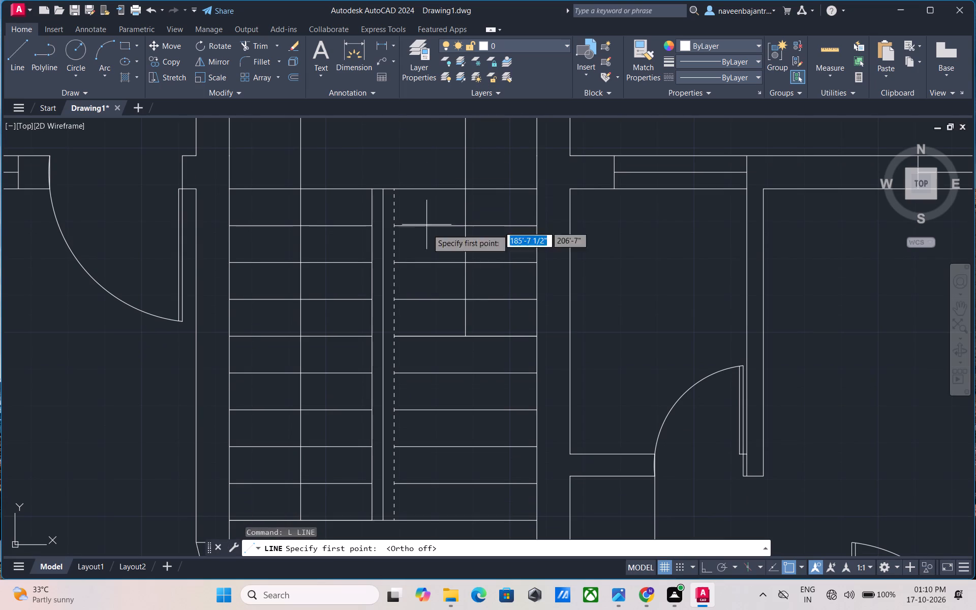
left_click(465, 337)
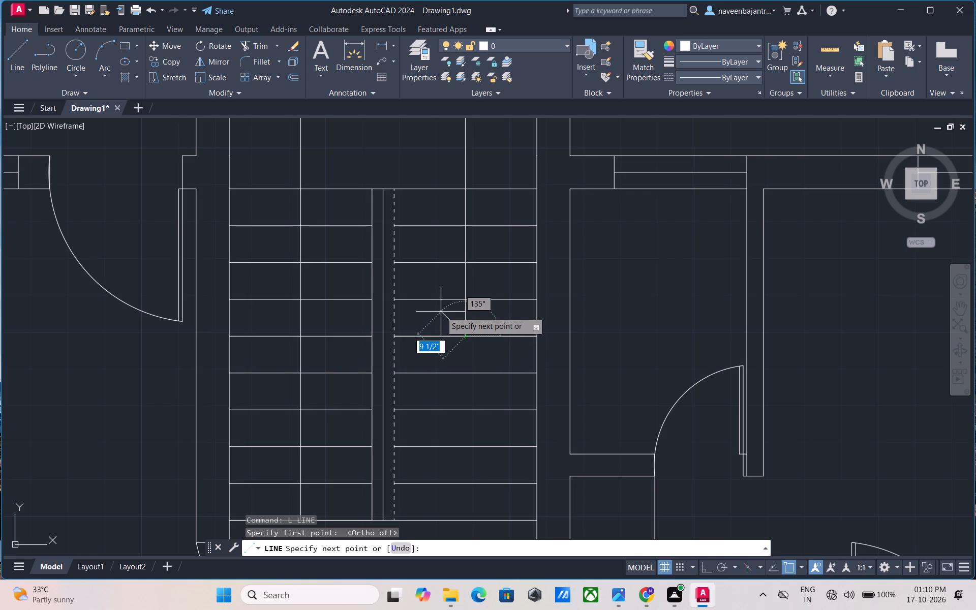
left_click(441, 312)
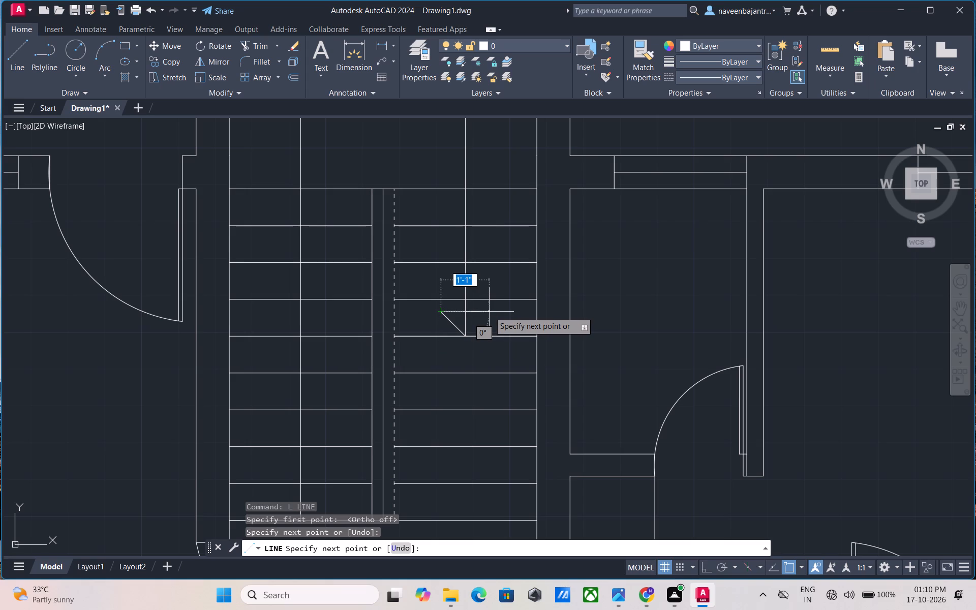
left_click(489, 312)
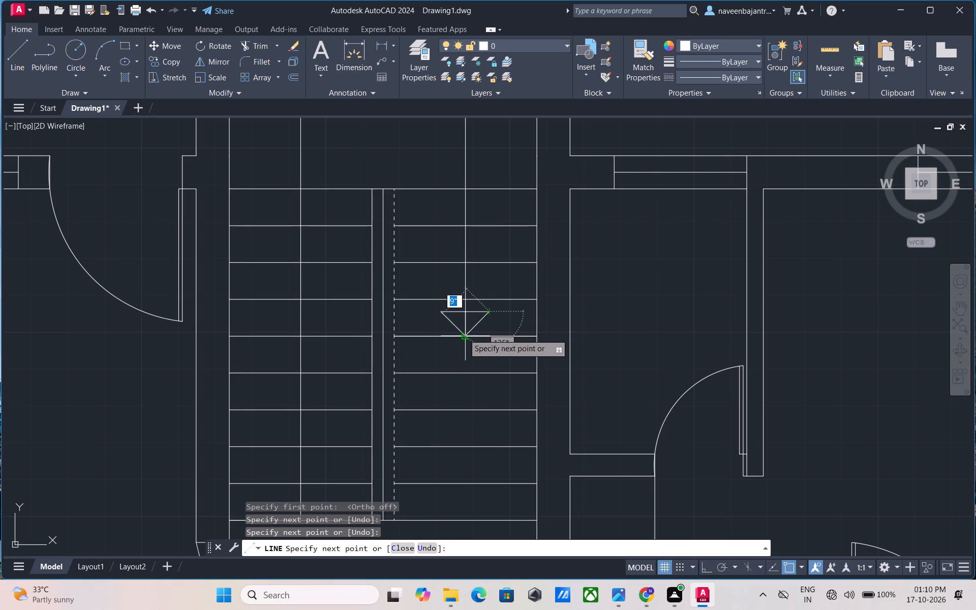
left_click(464, 334)
key("Escape")
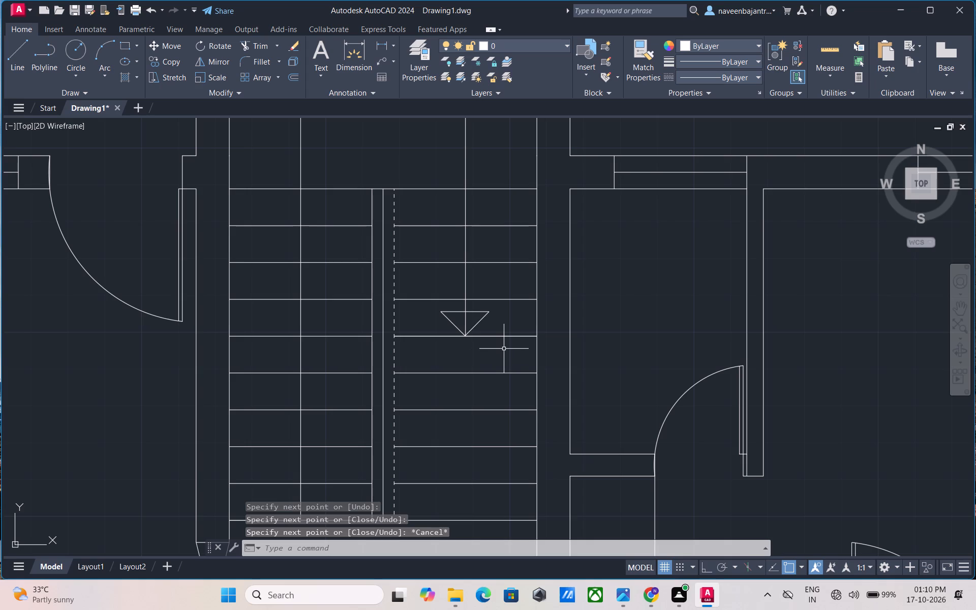
Trim the part of the walking line that runs inside the arrowhead triangle.
key("Escape")
type("TR")
key("space")
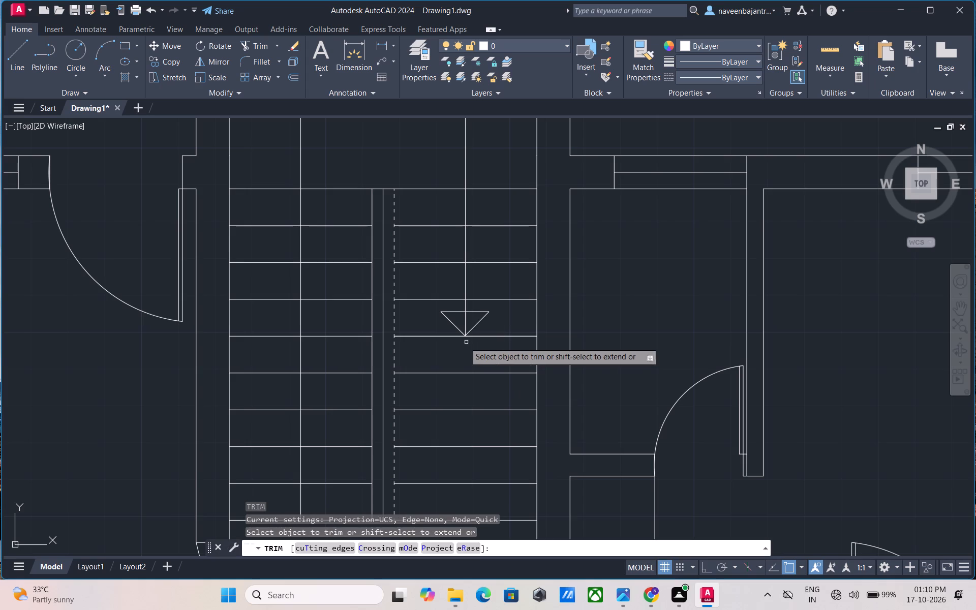
left_click(467, 321)
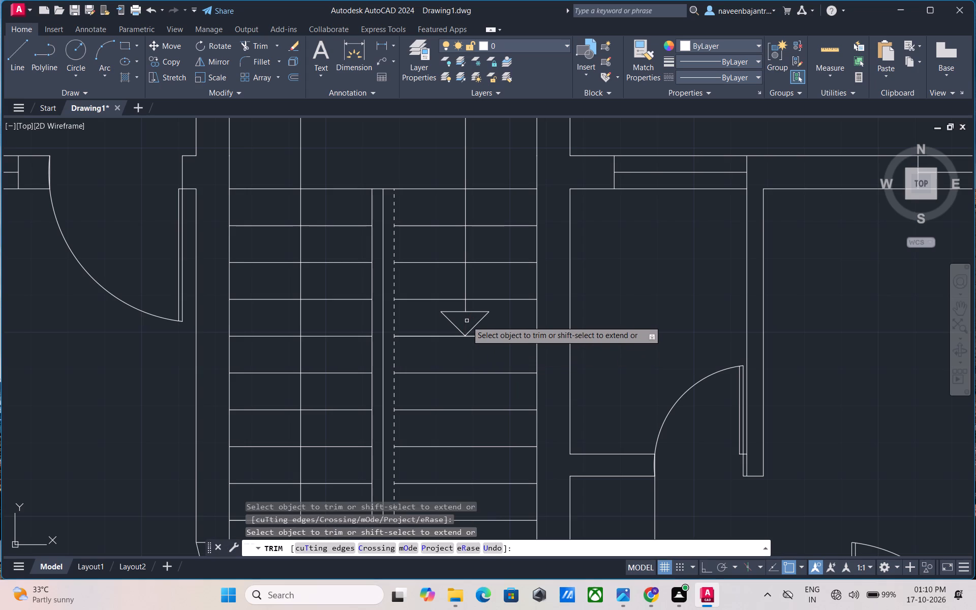
key("Escape")
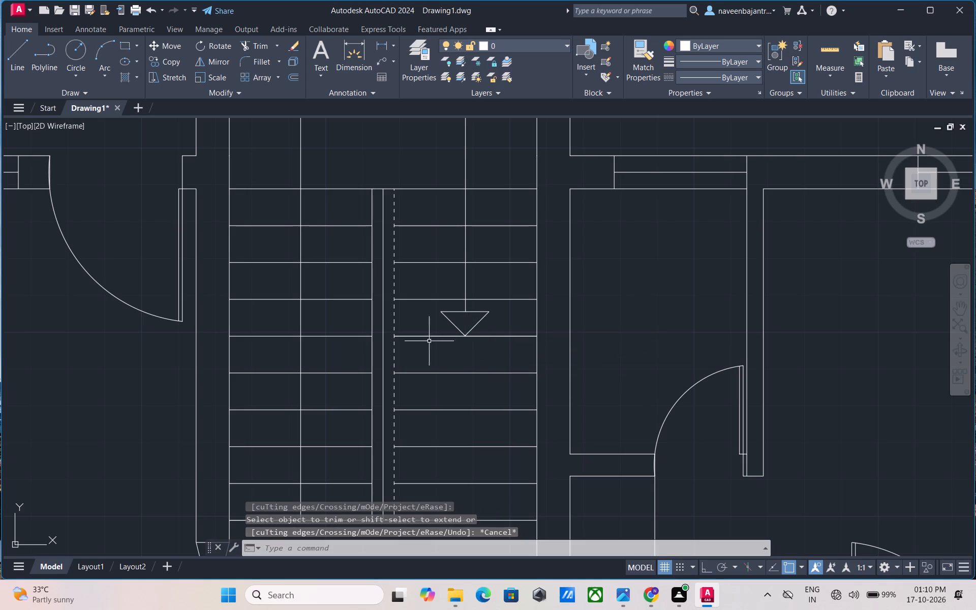
Assign the ACAD_ISO02W100 linetype to the middle vertical line between the two stair flights.
left_click(382, 302)
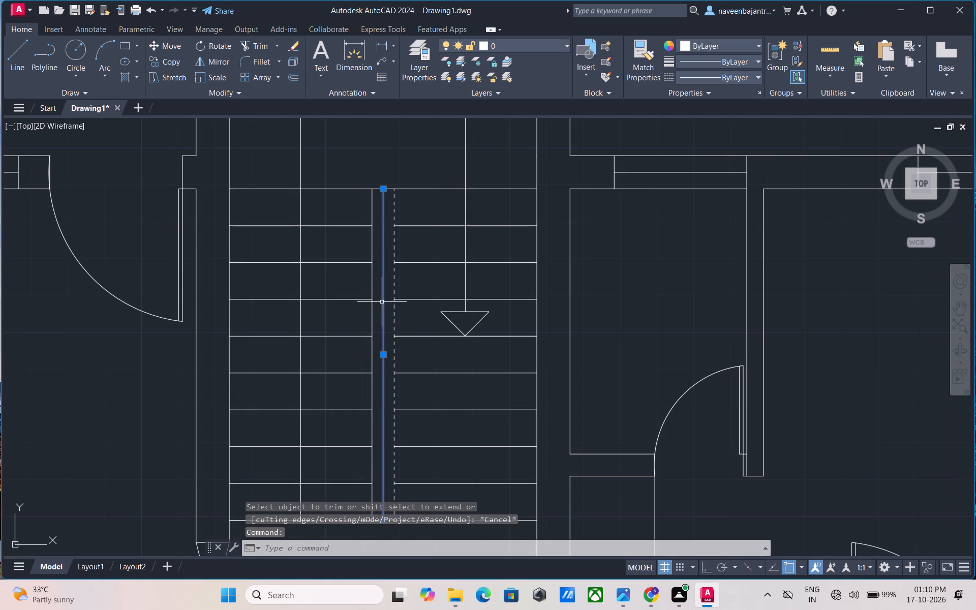
left_click(699, 74)
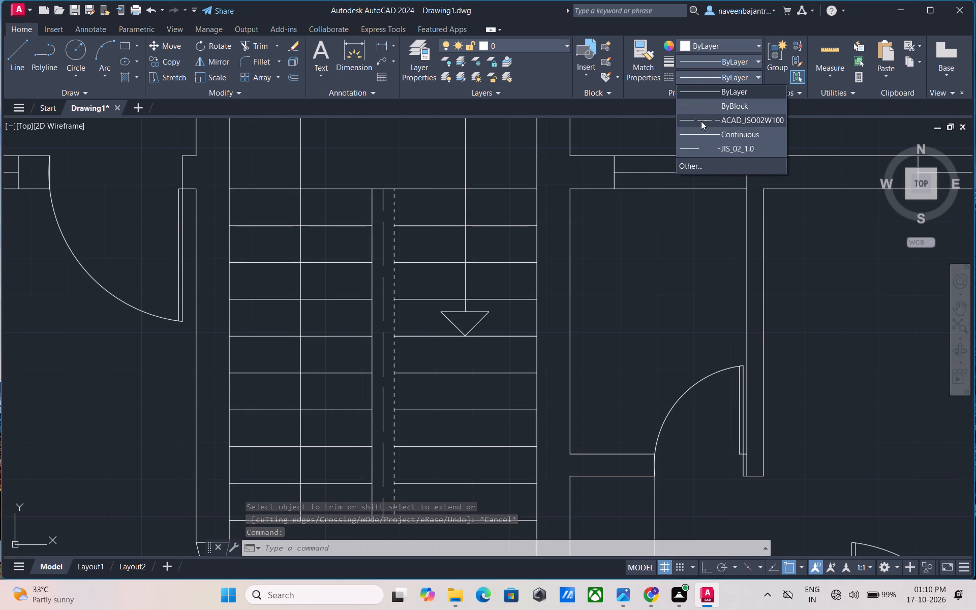
left_click(701, 121)
key("Escape")
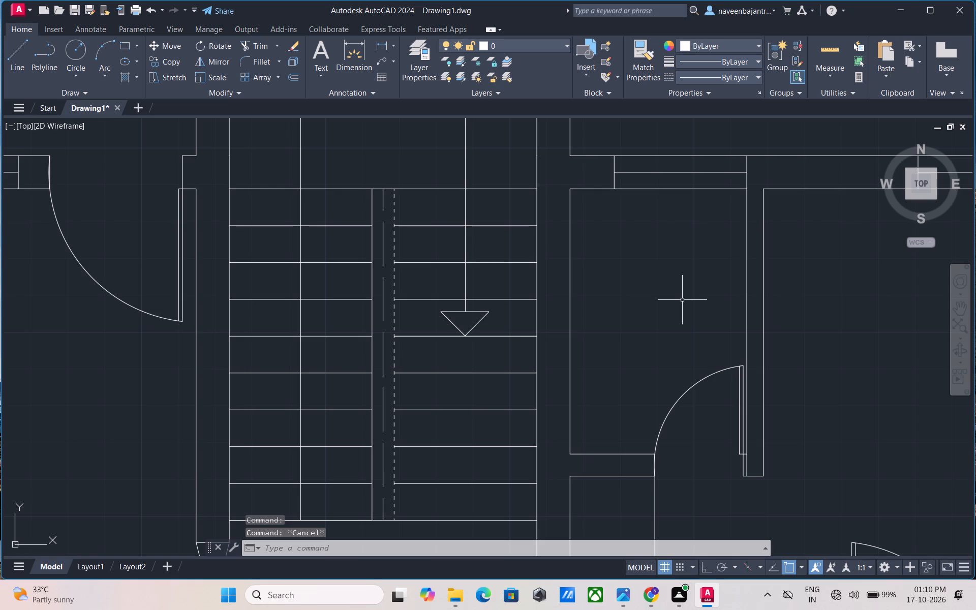
Assign the JIS_02_1.0 linetype to the eight intermediate tread lines of the east stair flight.
middle_click_drag(682, 300, 686, 227)
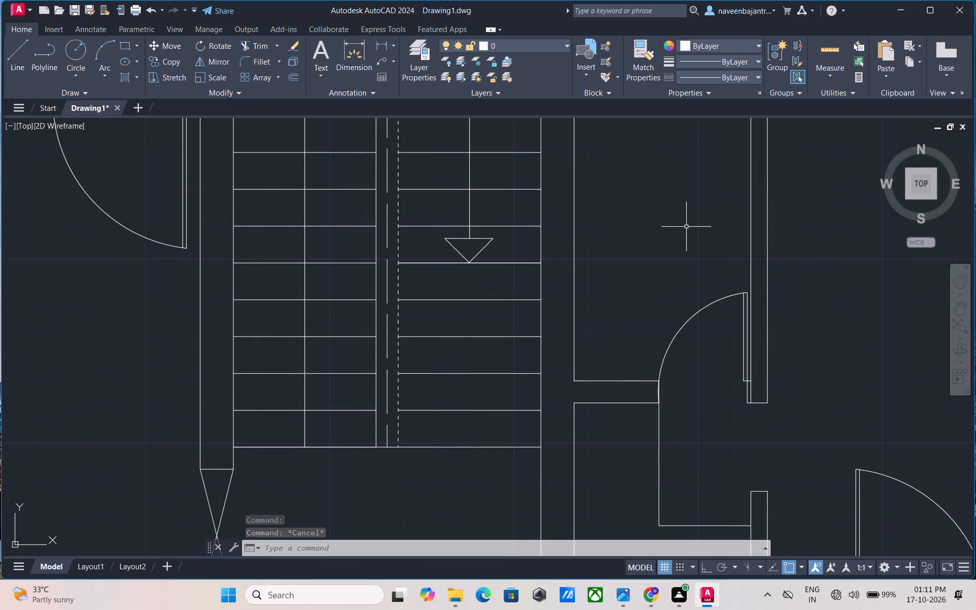
left_click(451, 447)
key("Escape")
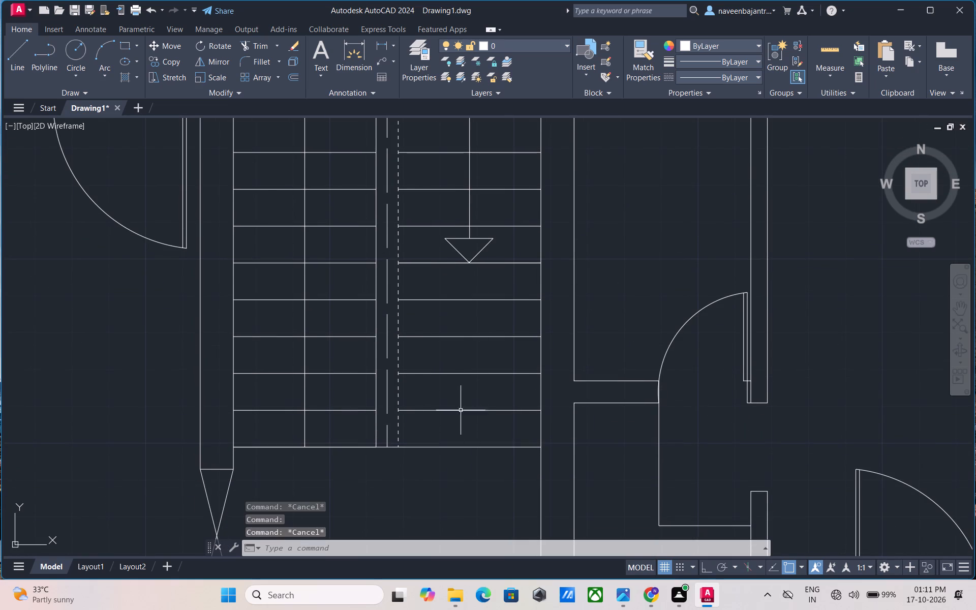
left_click(461, 411)
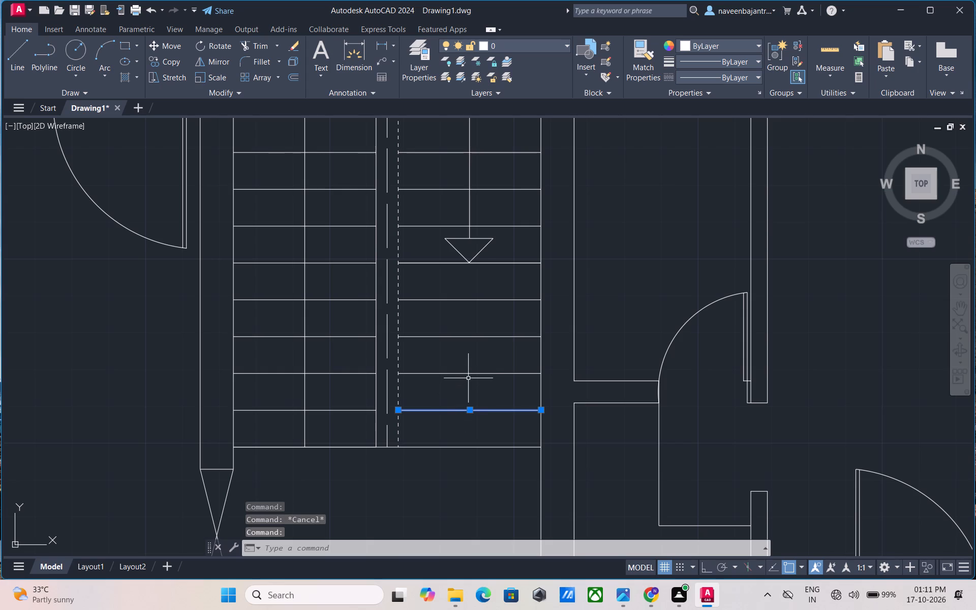
left_click(471, 372)
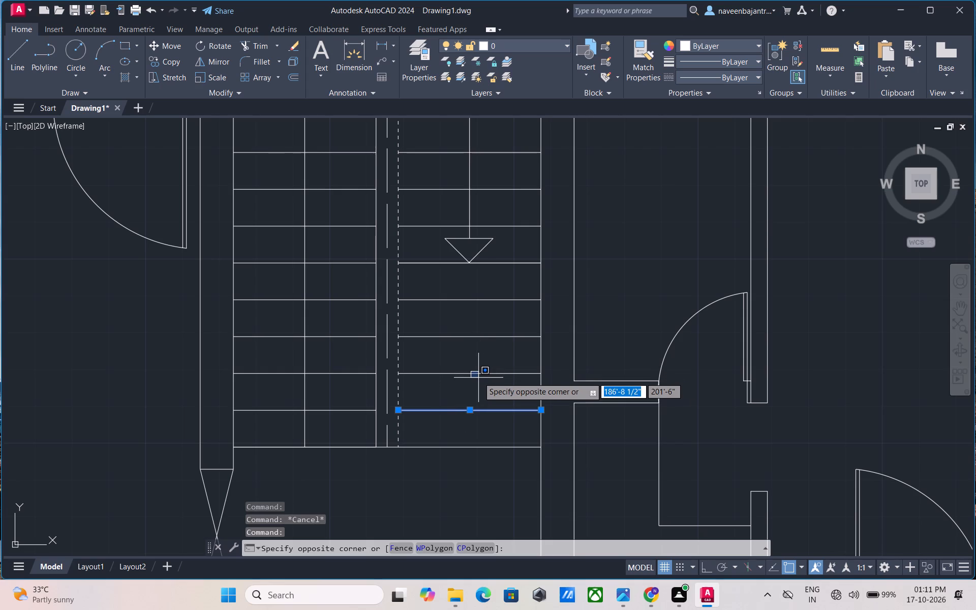
key("grave")
key("Escape")
left_click(478, 375)
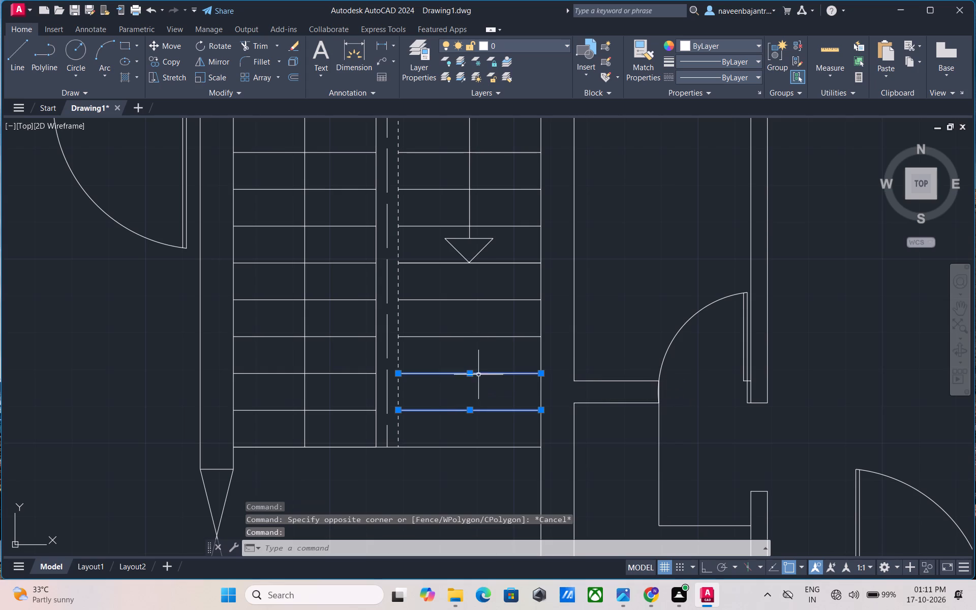
left_click(483, 338)
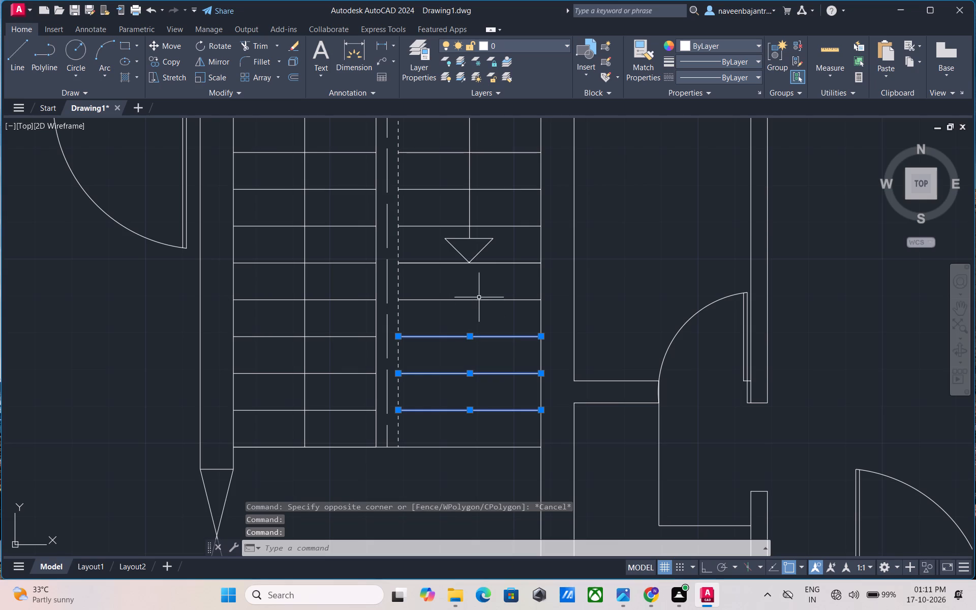
left_click(479, 299)
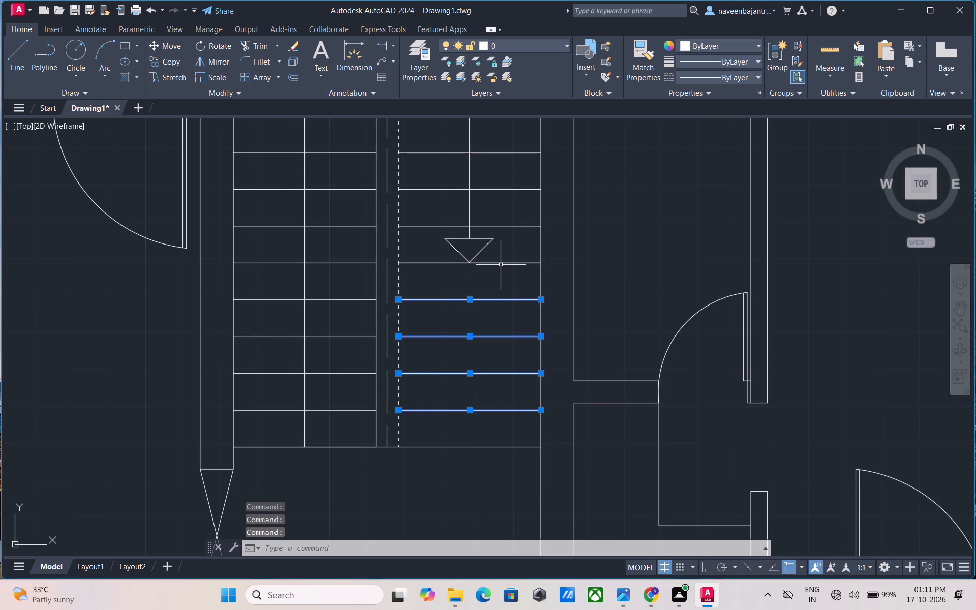
left_click(501, 263)
left_click(511, 226)
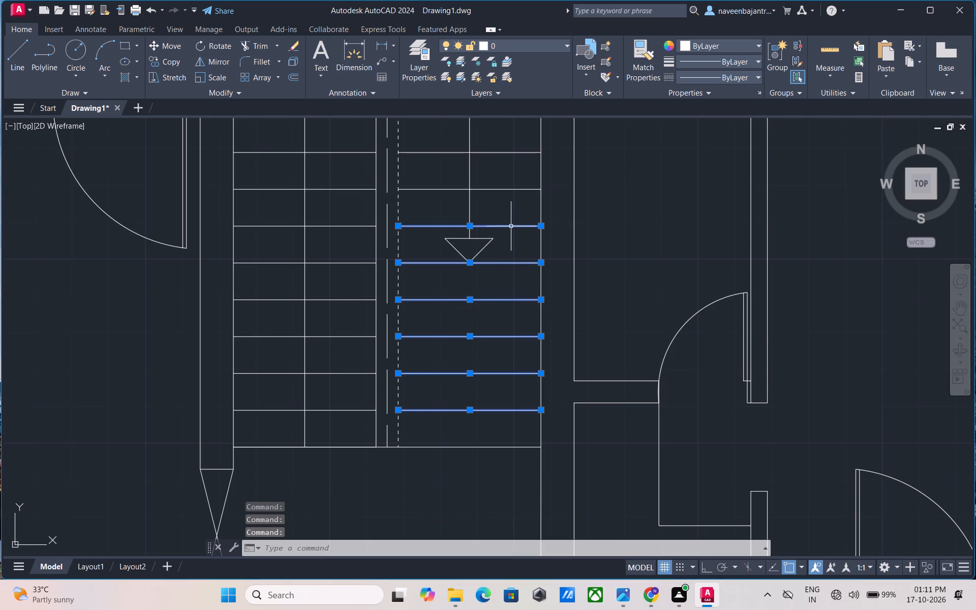
scroll(511, 226, "down", 1)
middle_click_drag(511, 226, 481, 386)
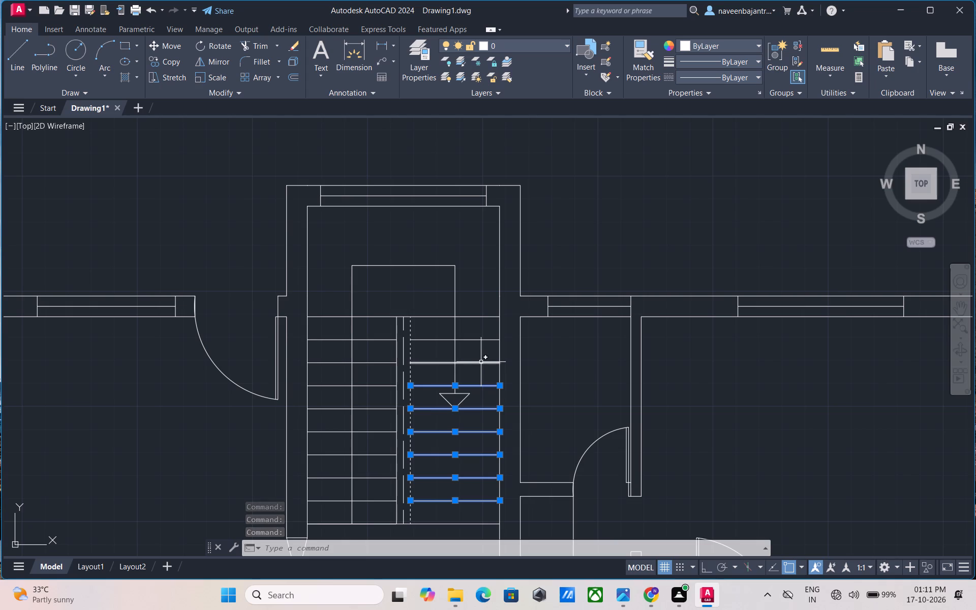
left_click(481, 362)
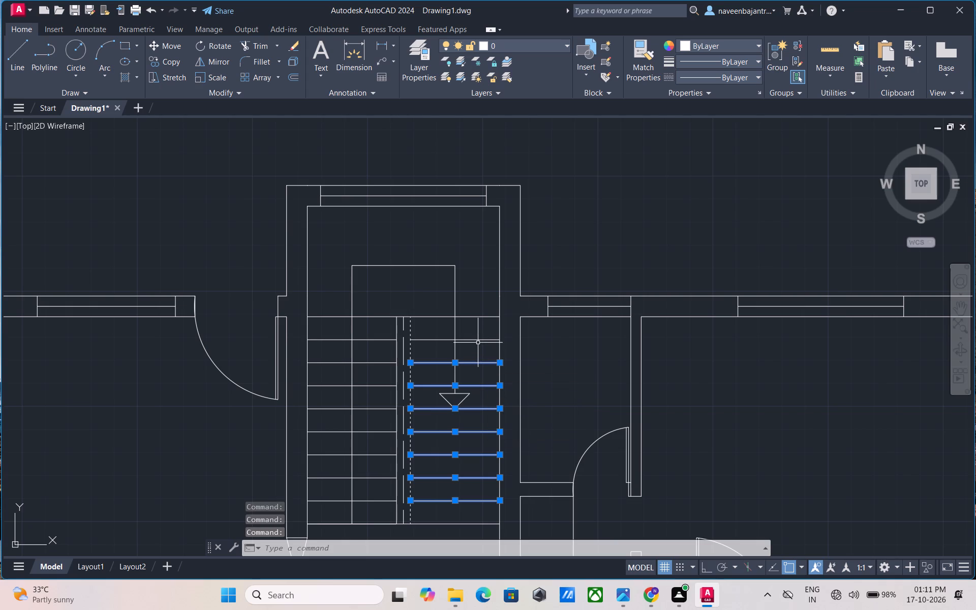
left_click(478, 341)
left_click(726, 76)
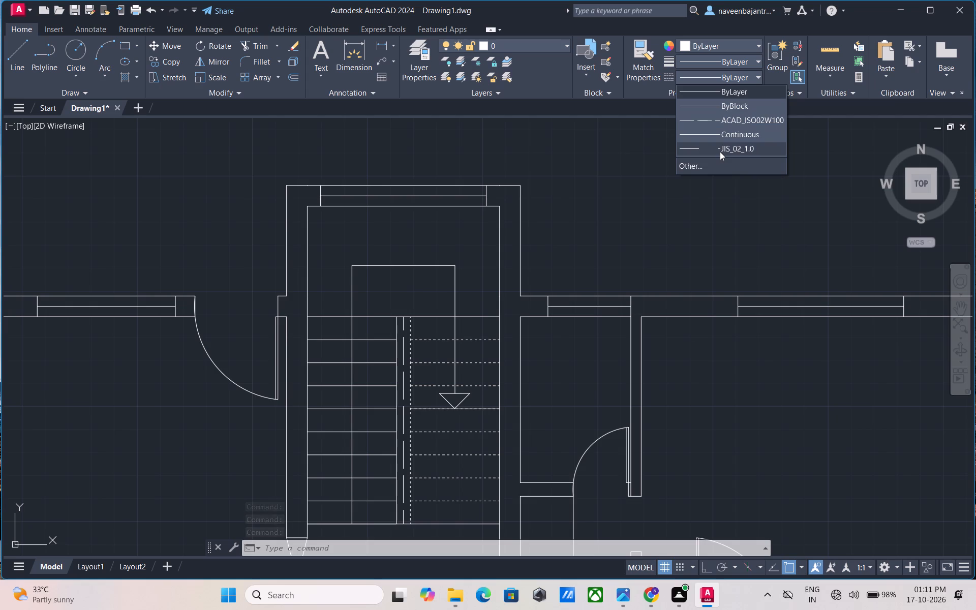
left_click(720, 151)
middle_click_drag(714, 228, 709, 118)
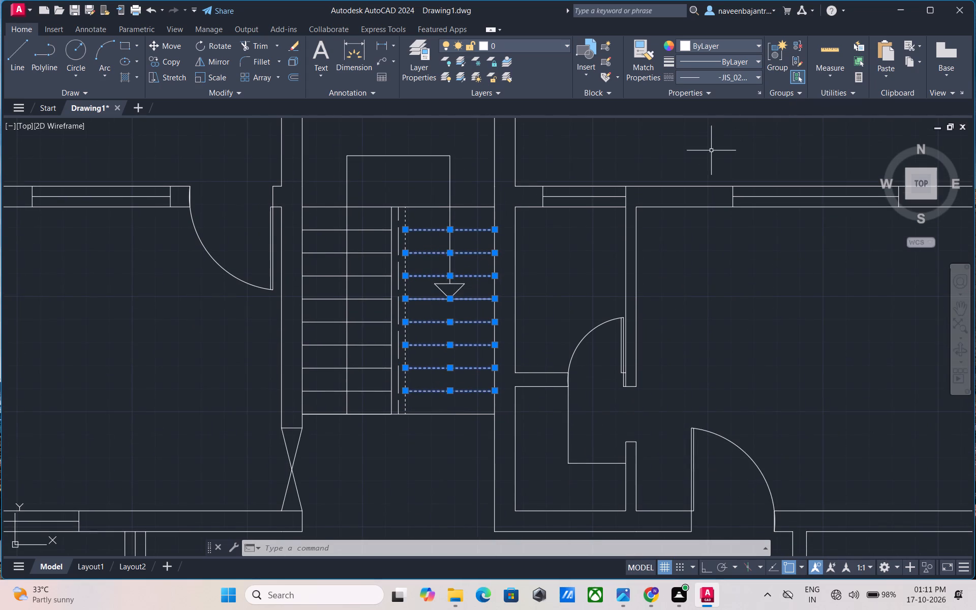
key("Escape")
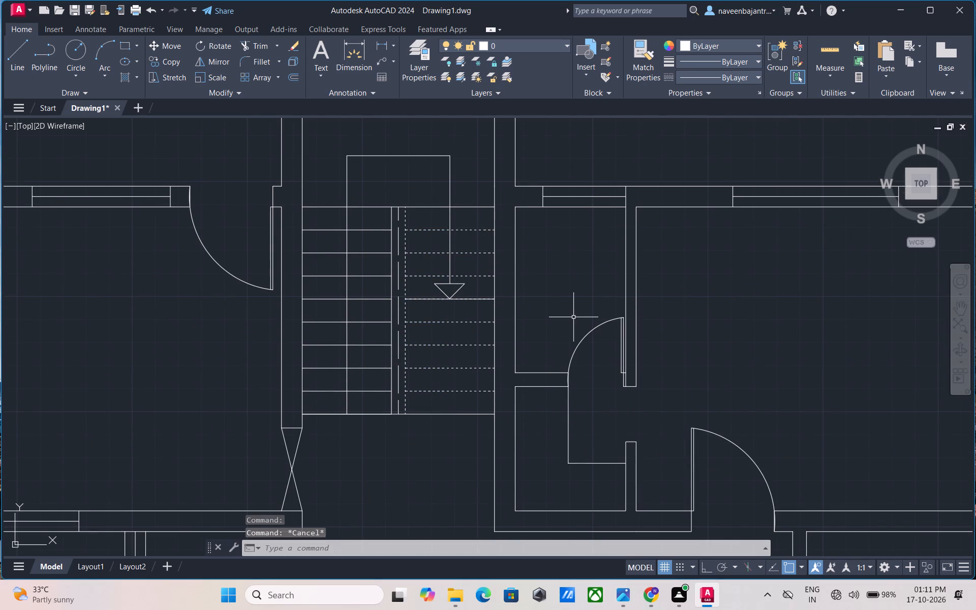
key("Escape")
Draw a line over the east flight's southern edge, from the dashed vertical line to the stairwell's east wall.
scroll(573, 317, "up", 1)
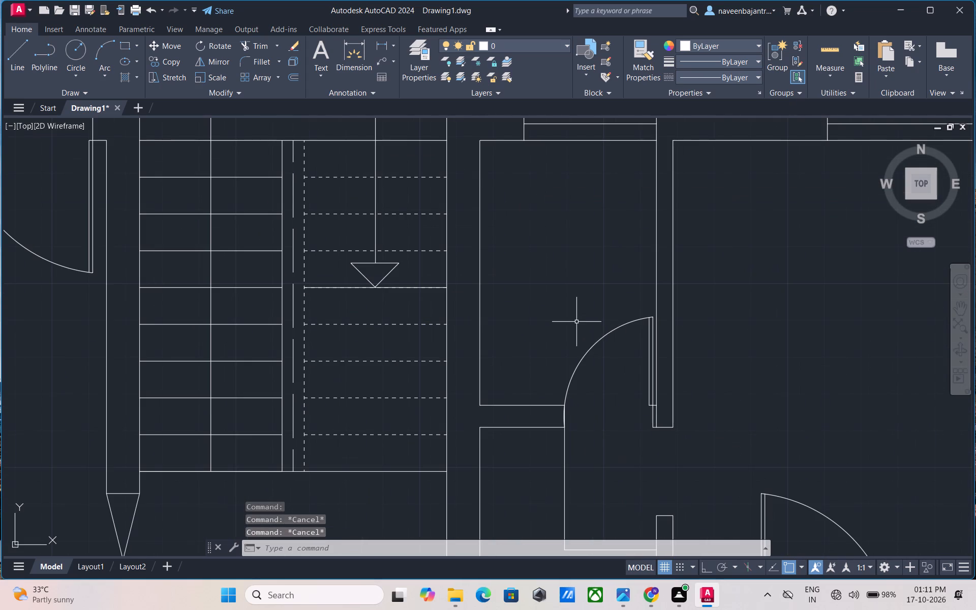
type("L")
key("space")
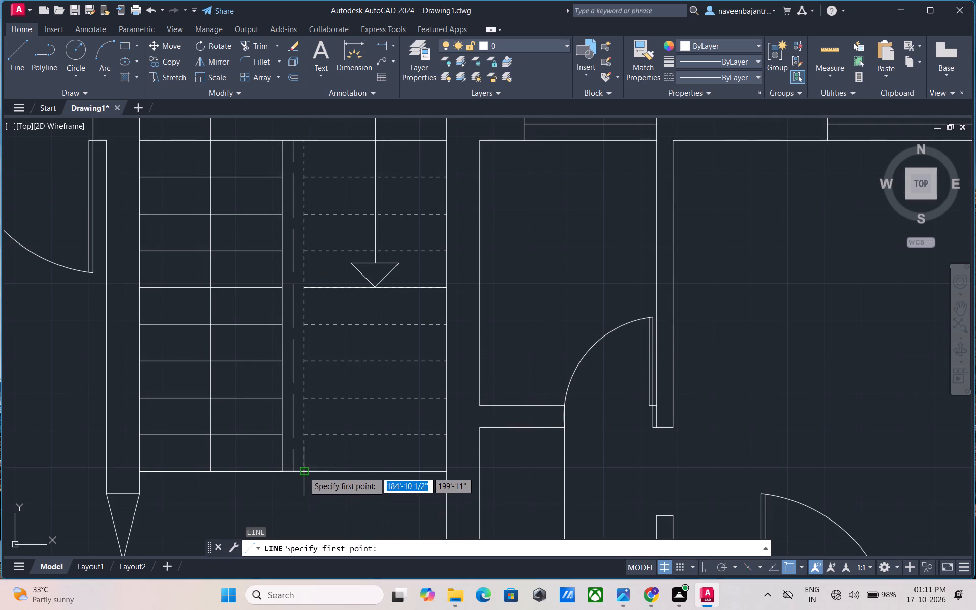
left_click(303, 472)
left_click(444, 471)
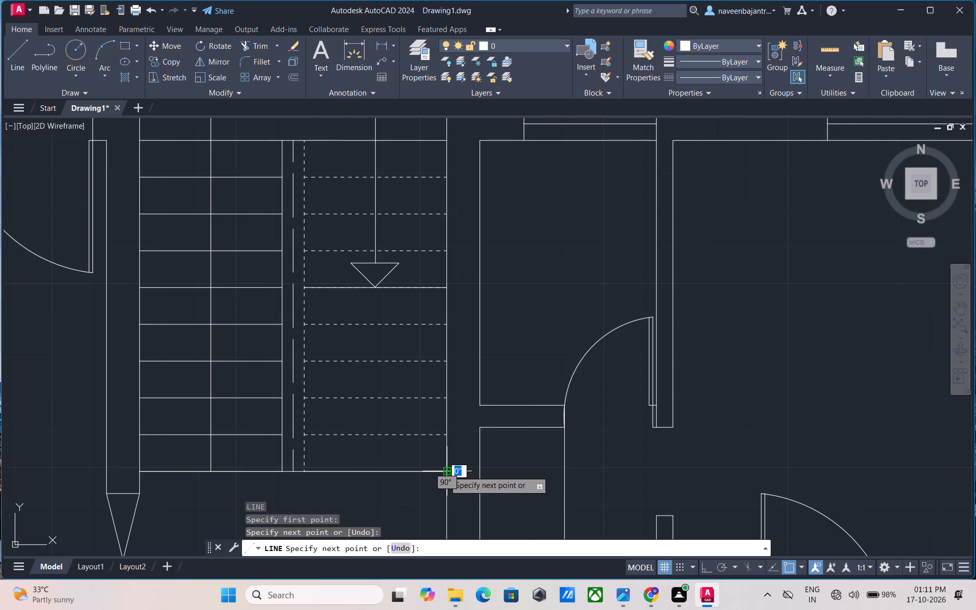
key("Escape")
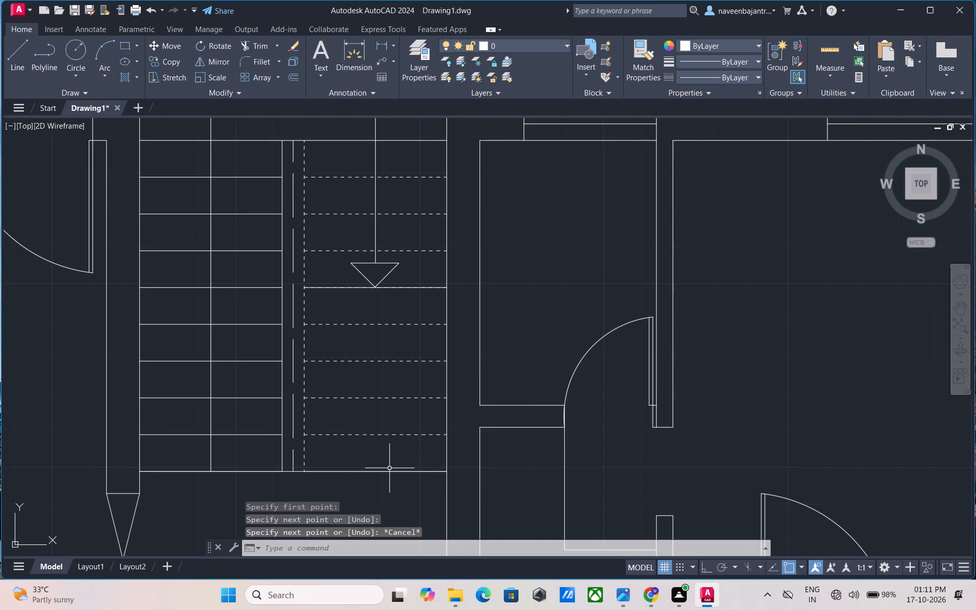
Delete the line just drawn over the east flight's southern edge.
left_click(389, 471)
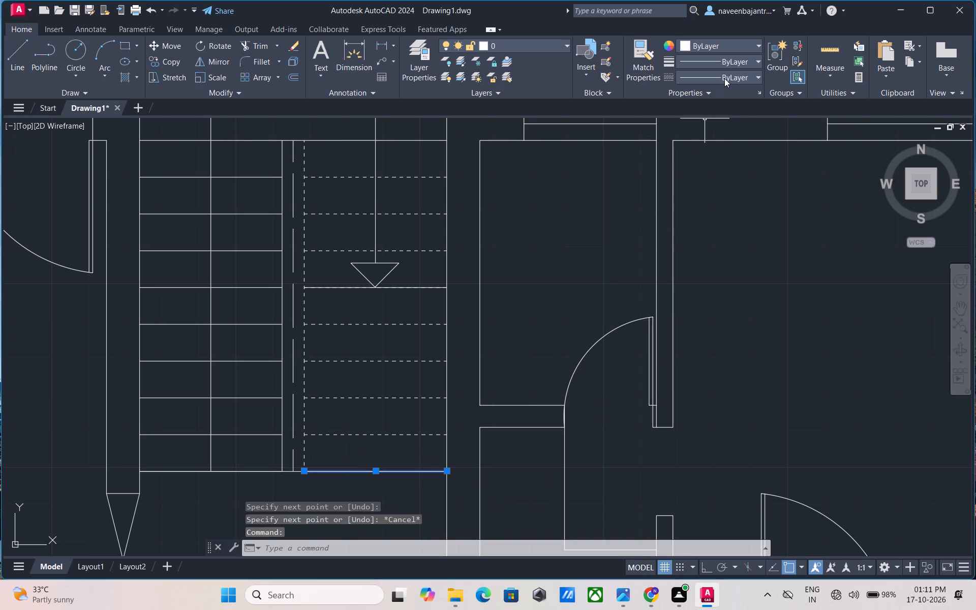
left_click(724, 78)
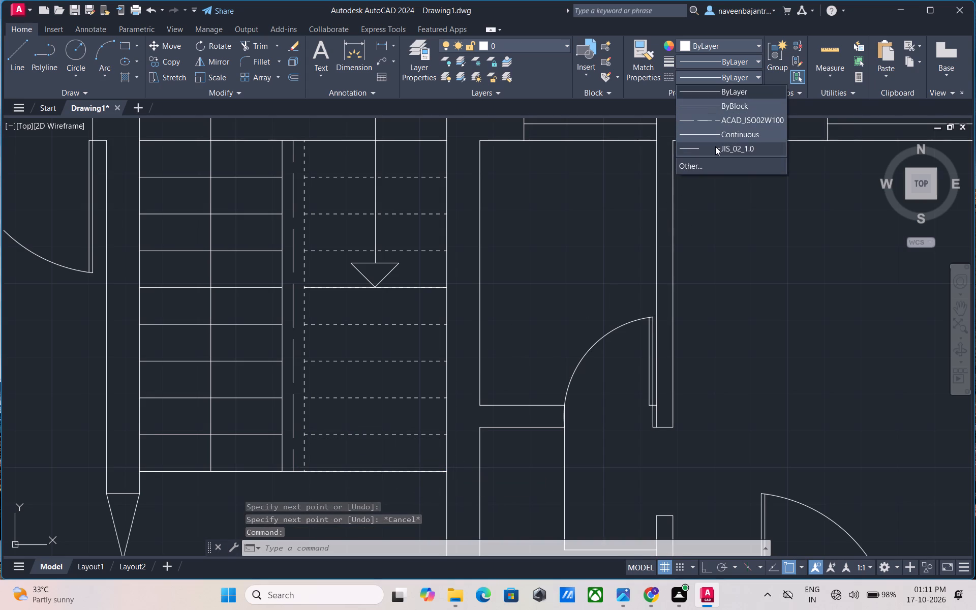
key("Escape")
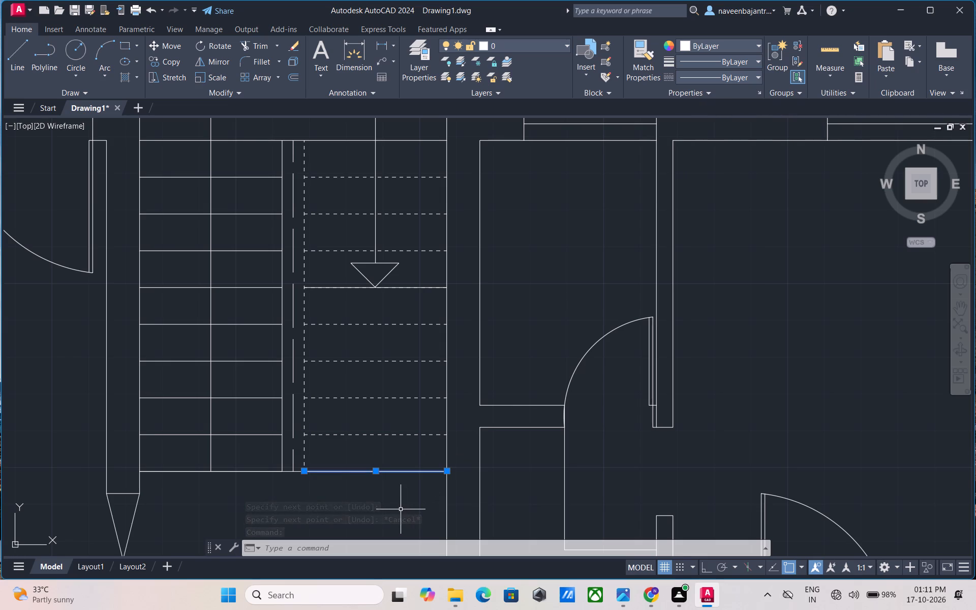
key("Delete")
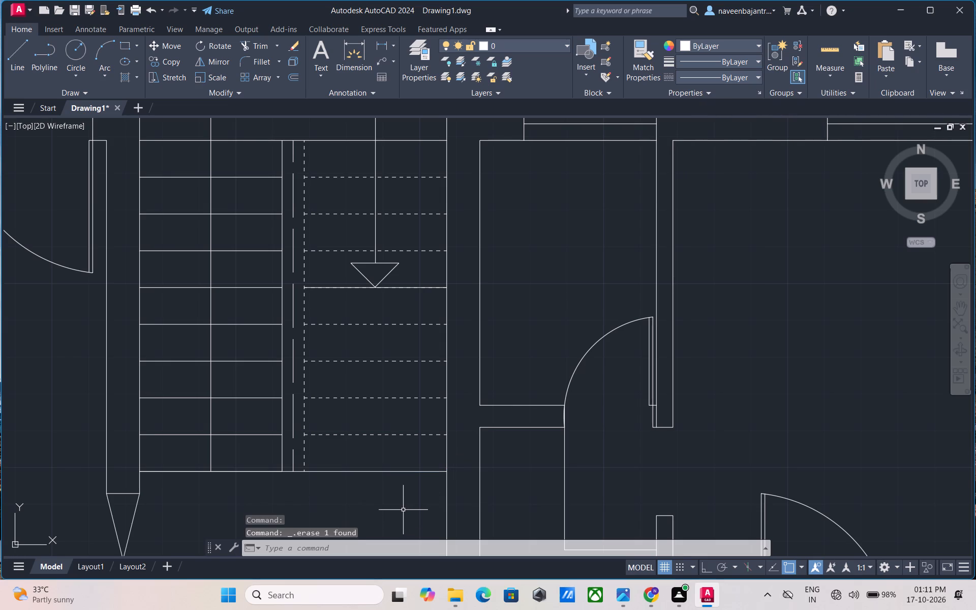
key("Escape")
Trim away the east flight's southern edge between the dashed vertical line and the stairwell's east wall.
key("l")
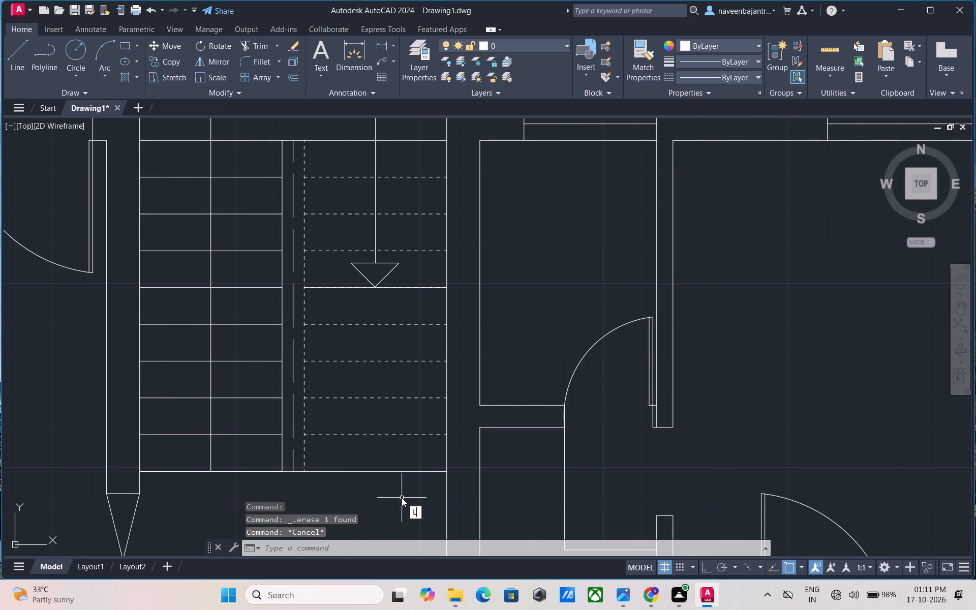
key("Escape")
type("TR")
key("space")
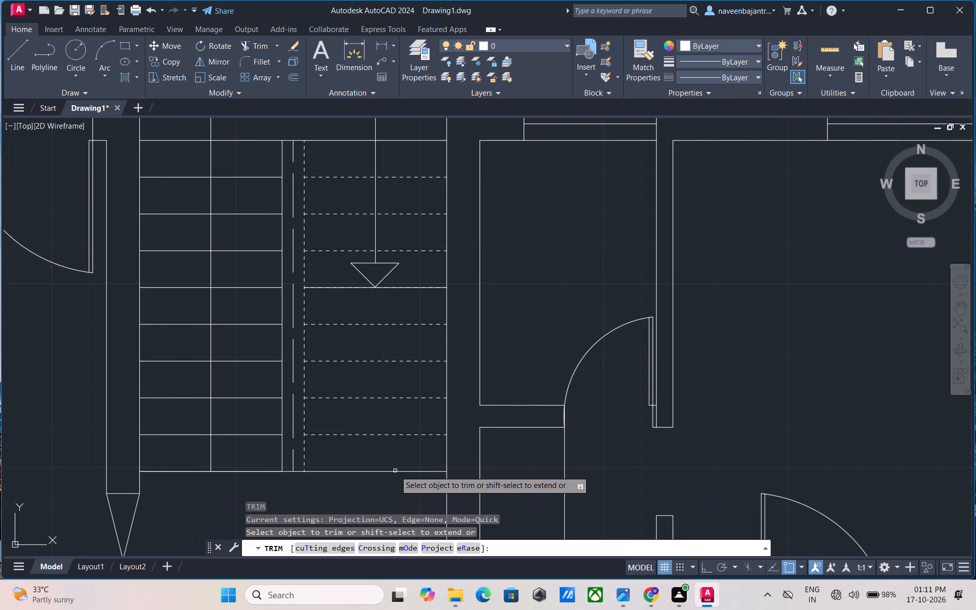
left_click(395, 471)
key("Escape")
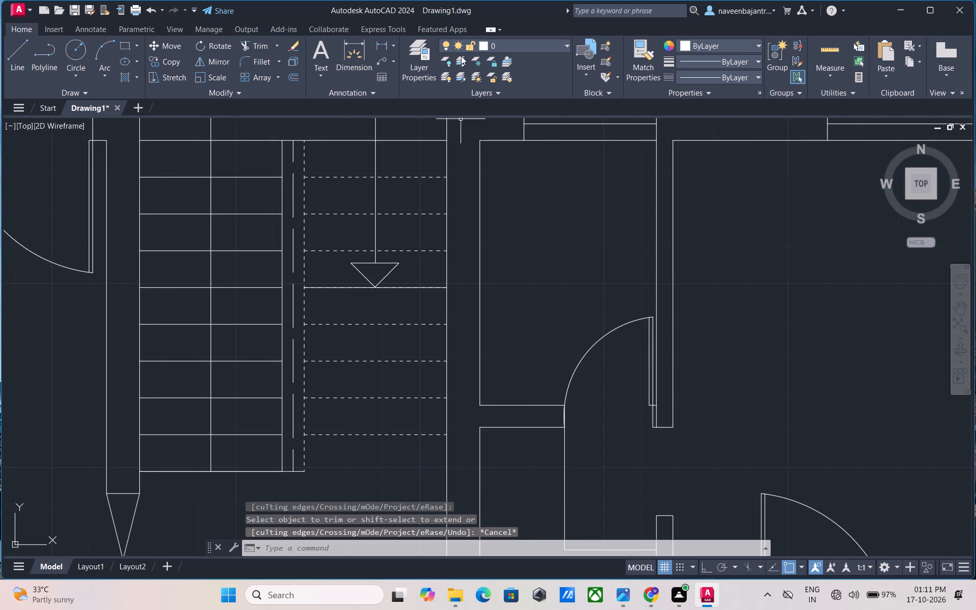
Trim away the east flight's northern edge on both sides of the walking line.
key("t")
type("R")
key("space")
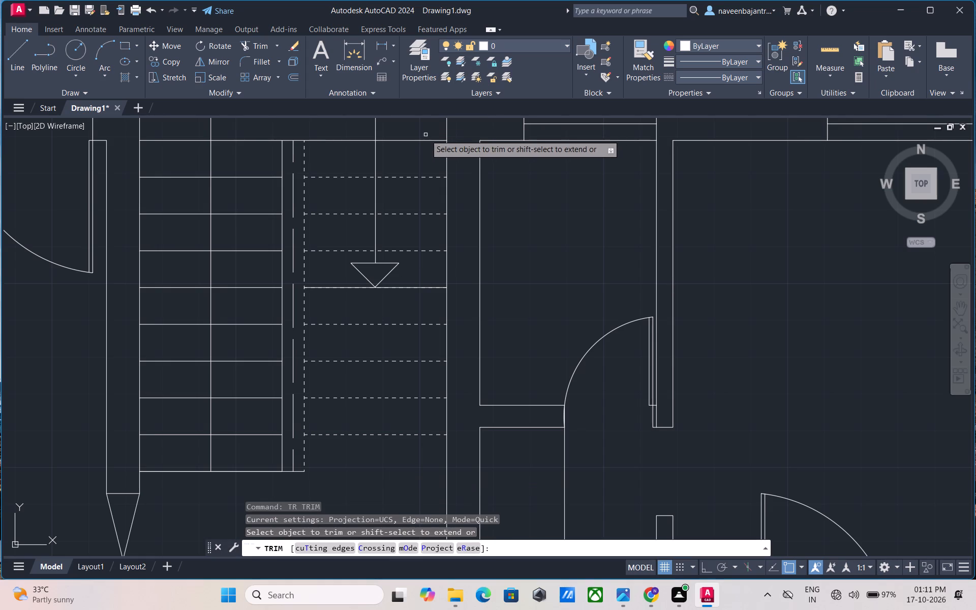
left_click(420, 139)
left_click(345, 142)
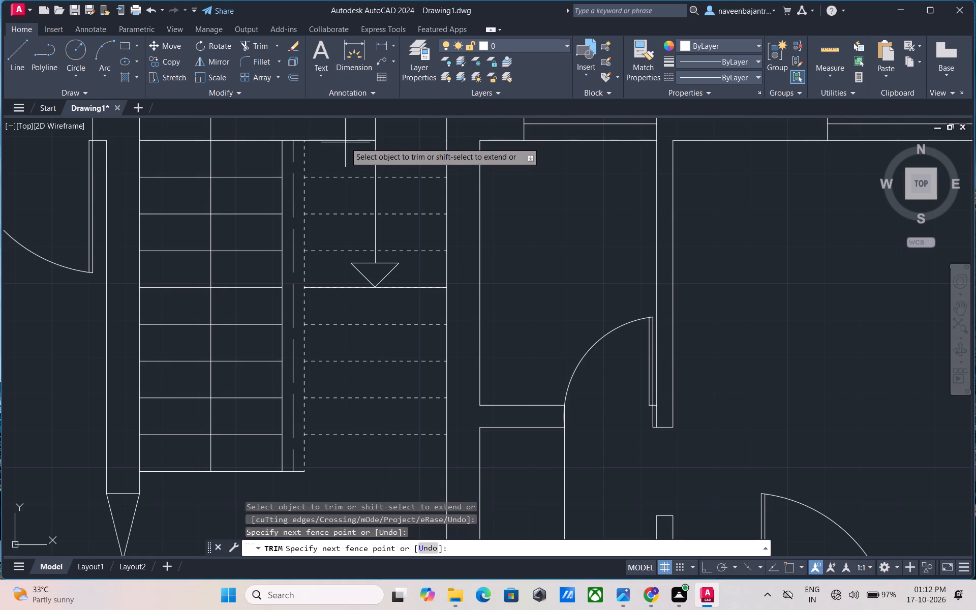
left_click(345, 133)
middle_click_drag(403, 169, 404, 123)
key("Escape")
Draw a line along the east flight's southern edge, from the dashed vertical line to the stairwell's east wall.
type("L")
key("space")
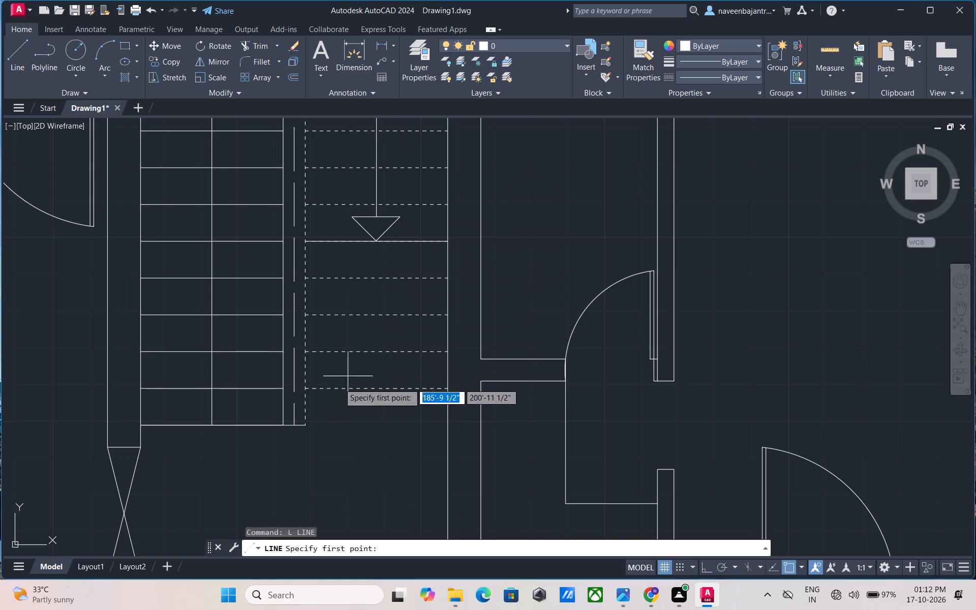
left_click(303, 423)
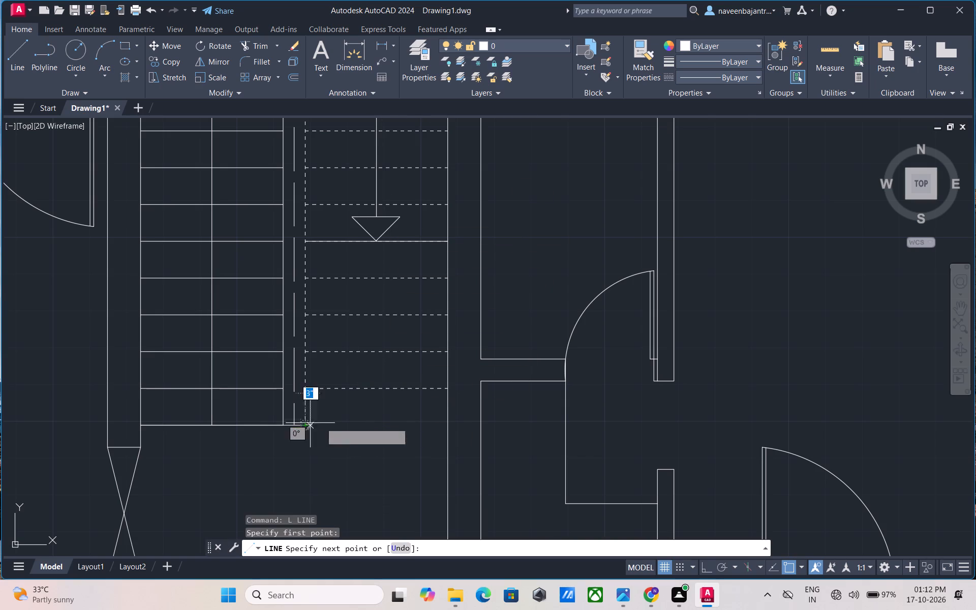
left_click(446, 423)
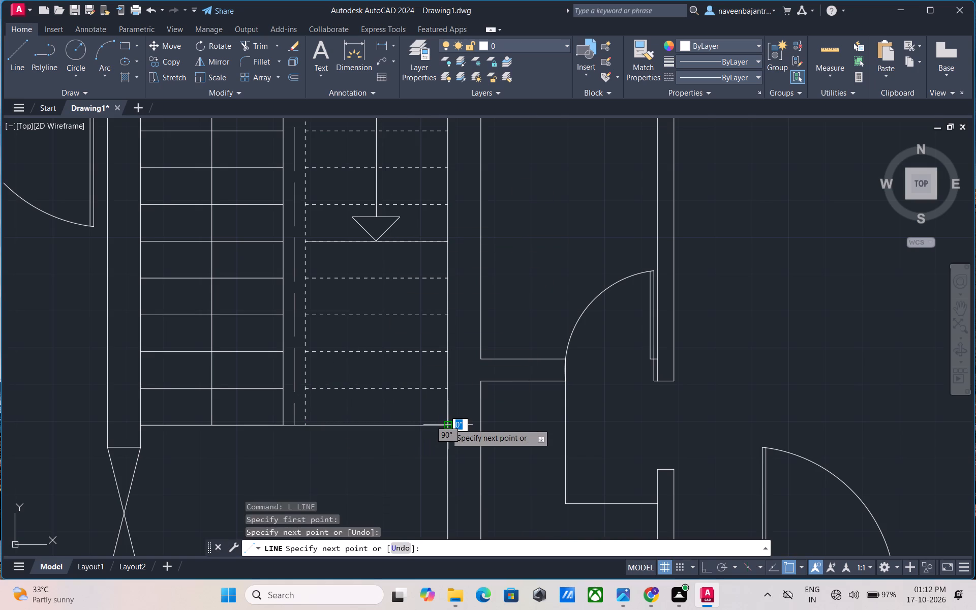
key("Escape")
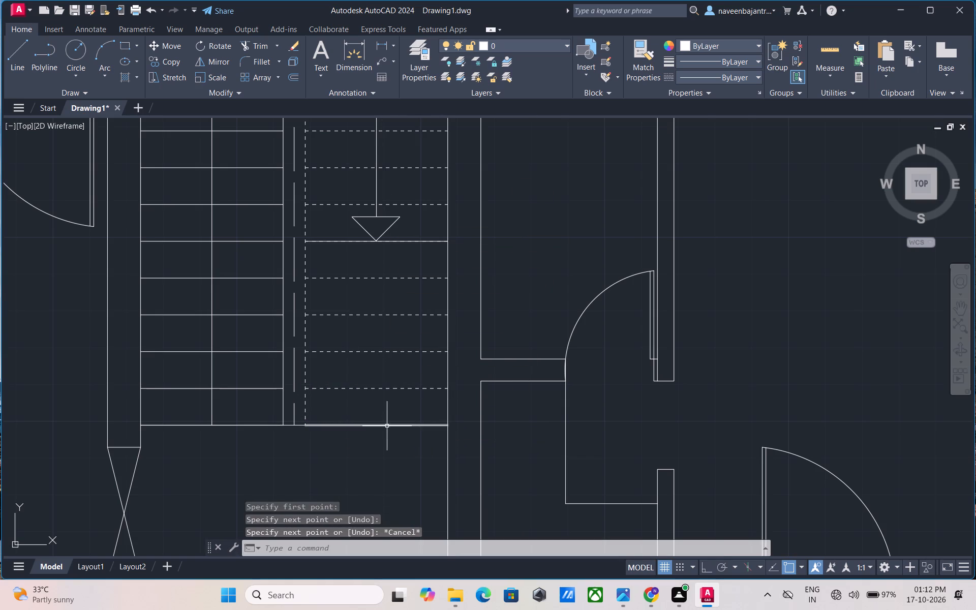
Assign the treads' JIS_02 dashed linetype to the east flight's new southern edge line.
left_click(387, 426)
left_click(751, 80)
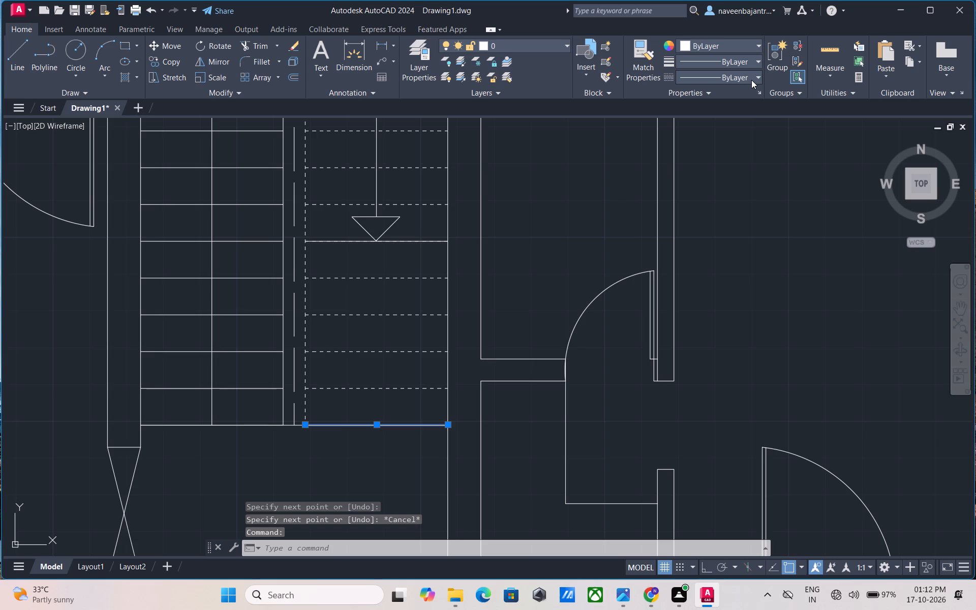
left_click(729, 148)
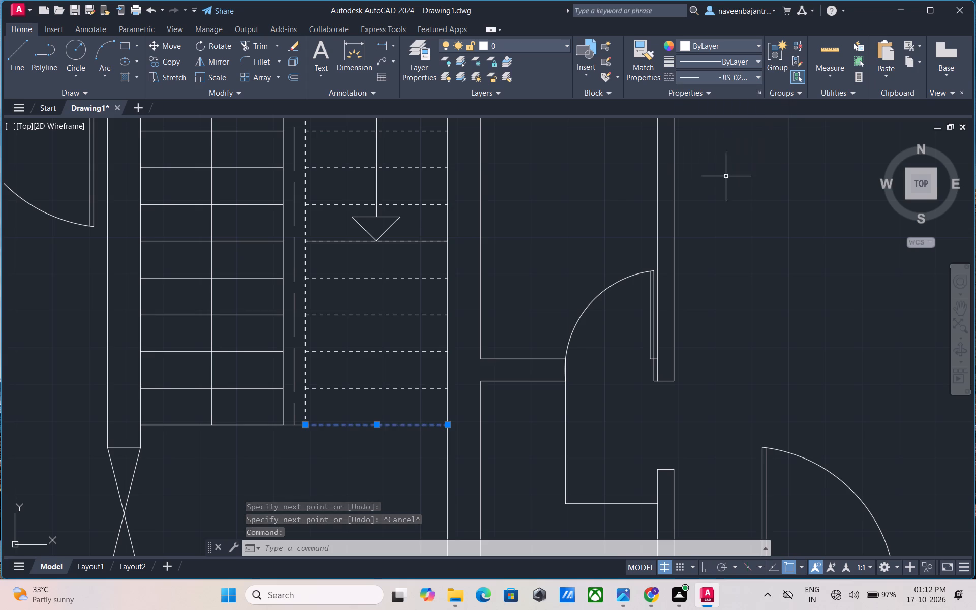
Draw a line about 3'-3" long along the east flight's northern edge, from the dashed vertical line to the east wall.
scroll(569, 212, "down", 1)
middle_click_drag(569, 204, 581, 256)
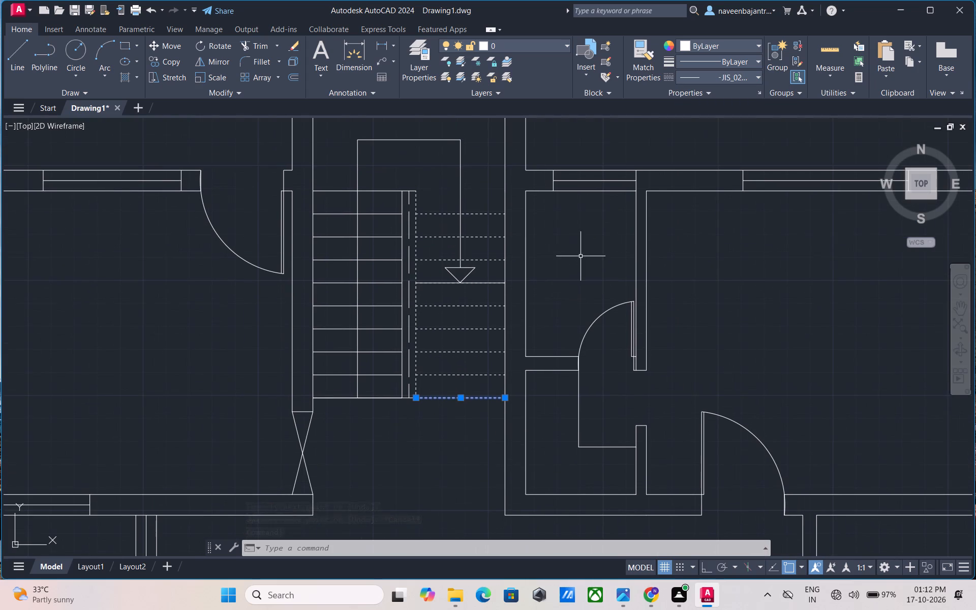
scroll(482, 265, "up", 2)
middle_click_drag(482, 265, 481, 268)
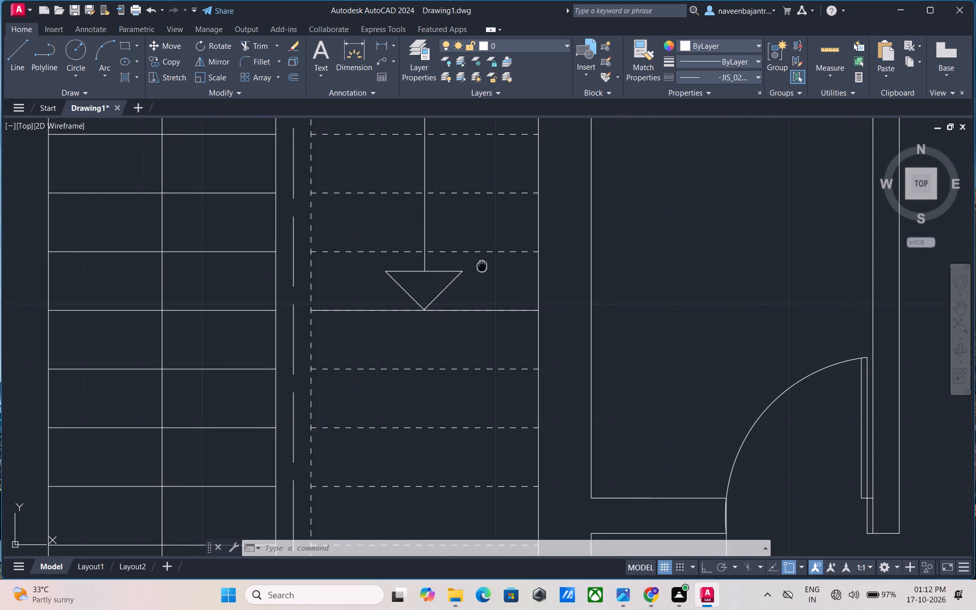
middle_click_drag(481, 268, 472, 362)
scroll(472, 363, "down", 1)
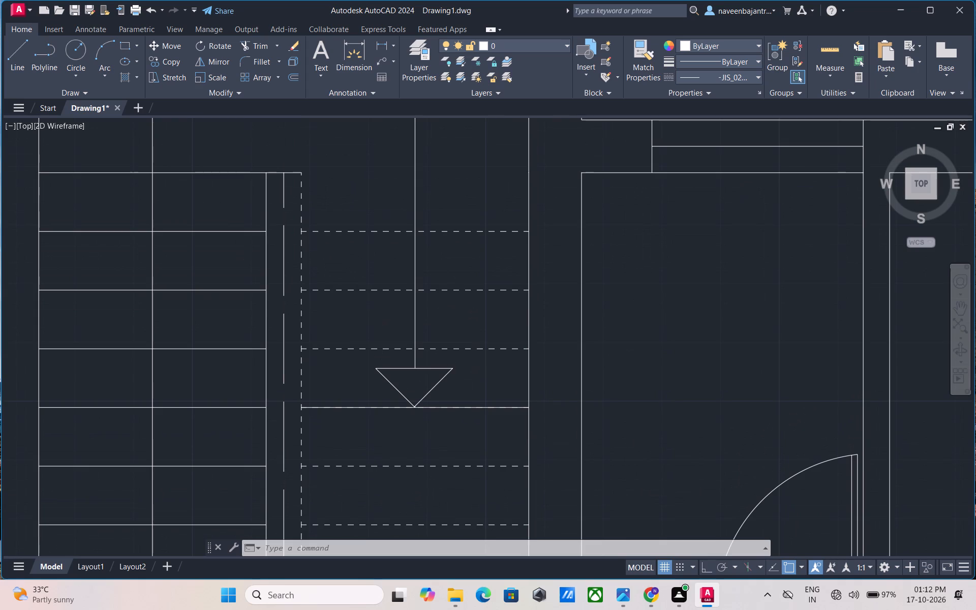
key("Escape")
key("l")
key("space")
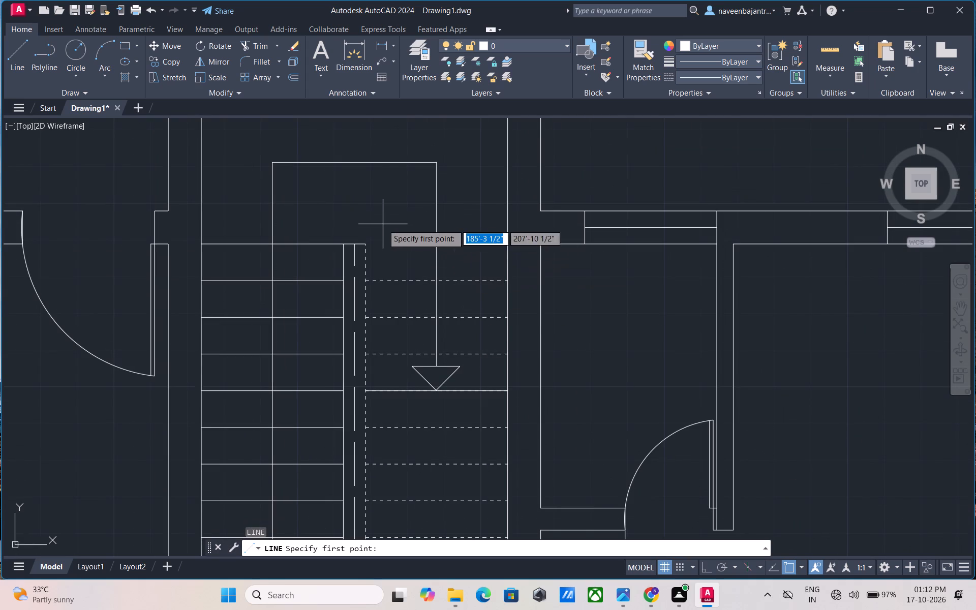
left_click(362, 243)
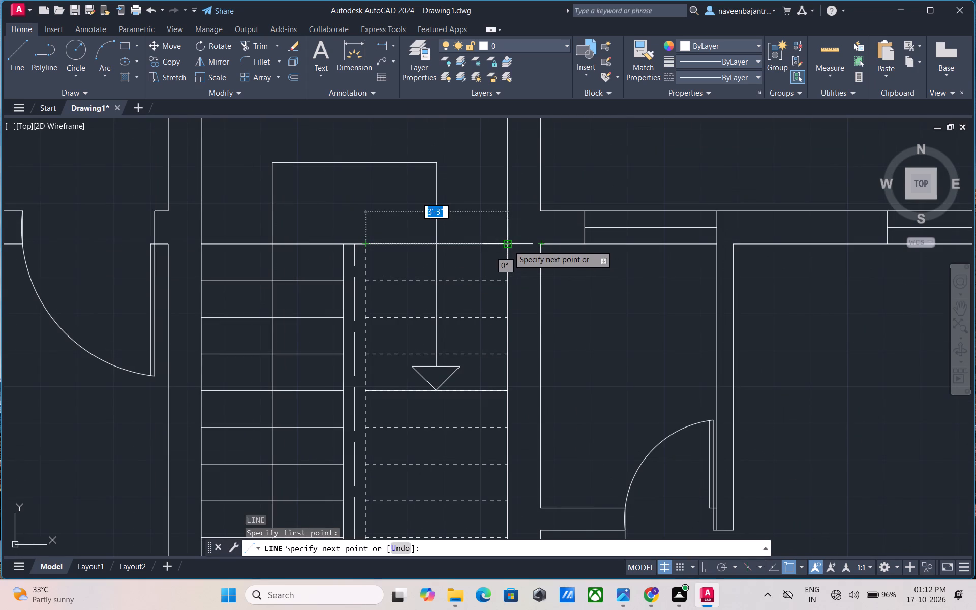
left_click(508, 245)
key("Escape")
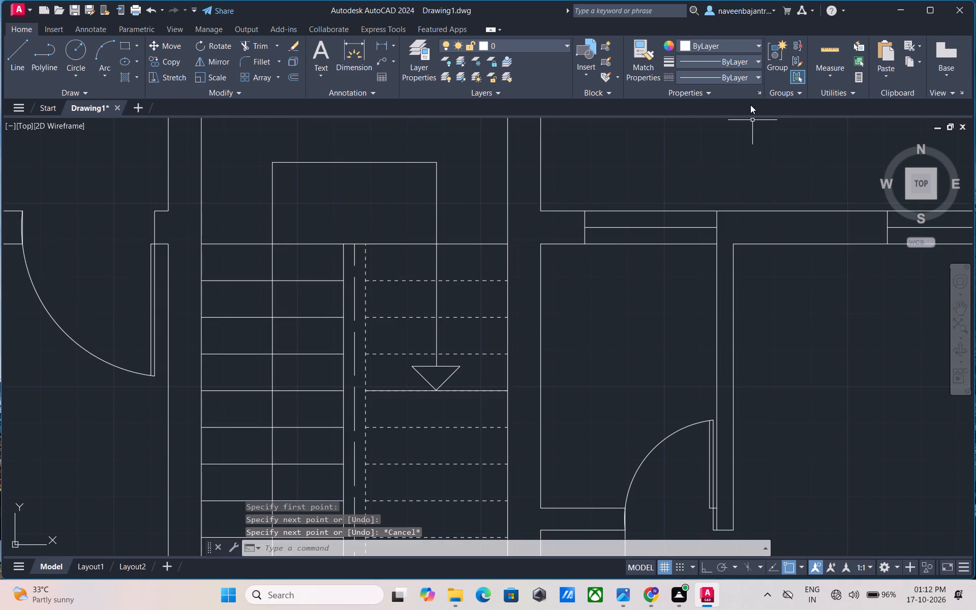
Assign the treads' JIS_02 dashed linetype to the east flight's new northern edge line.
left_click(405, 245)
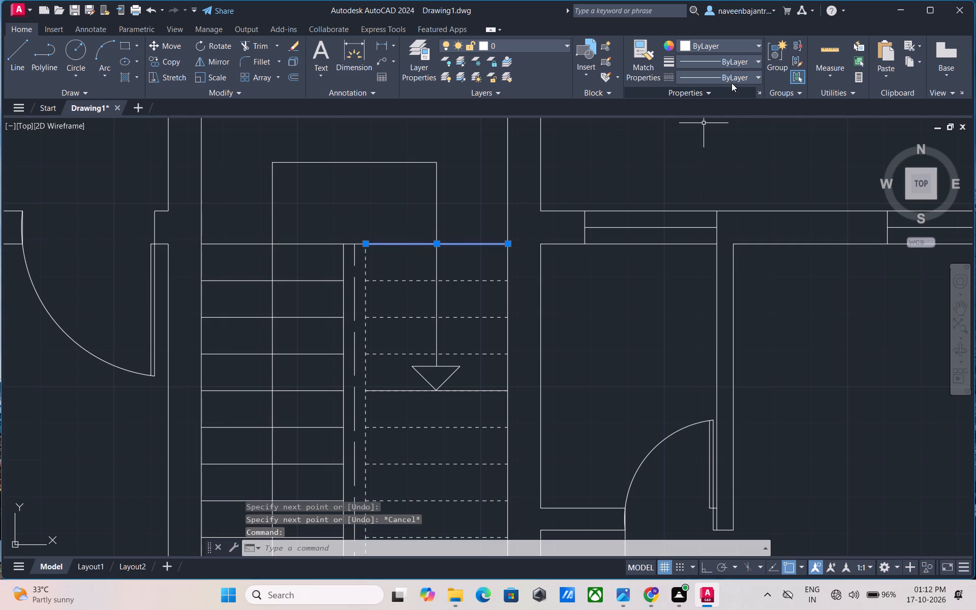
left_click(733, 76)
left_click(713, 149)
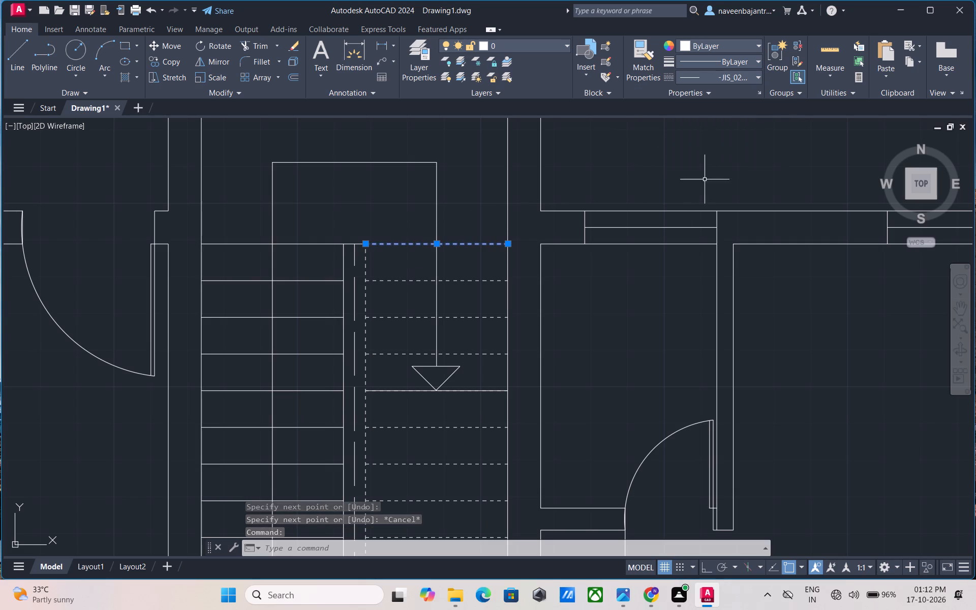
key("Escape")
Delete both overlapping tread lines, dashed and solid, at the walking line's arrow tip in the east flight.
scroll(649, 301, "down", 1)
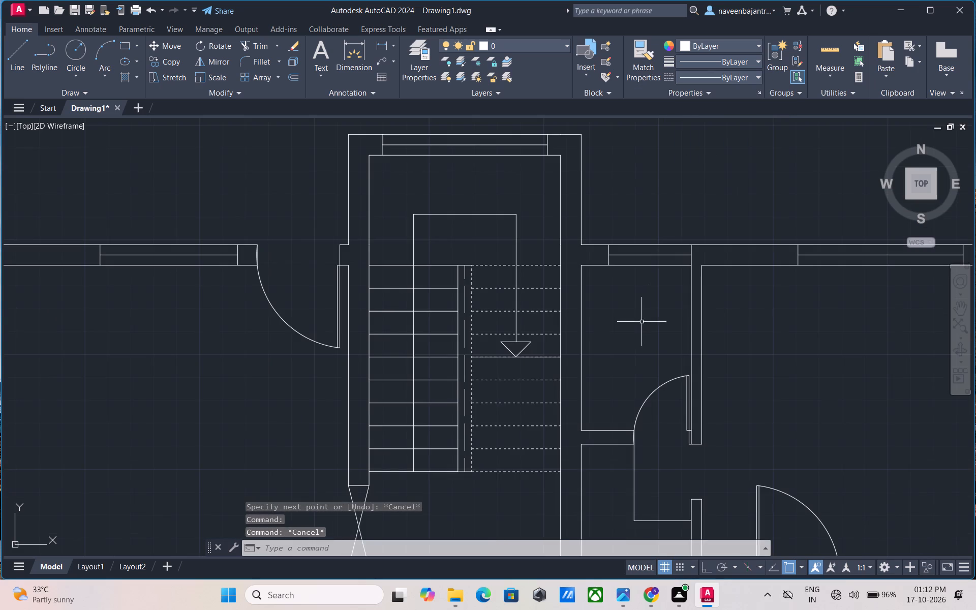
middle_click_drag(641, 322, 680, 253)
scroll(553, 289, "up", 2)
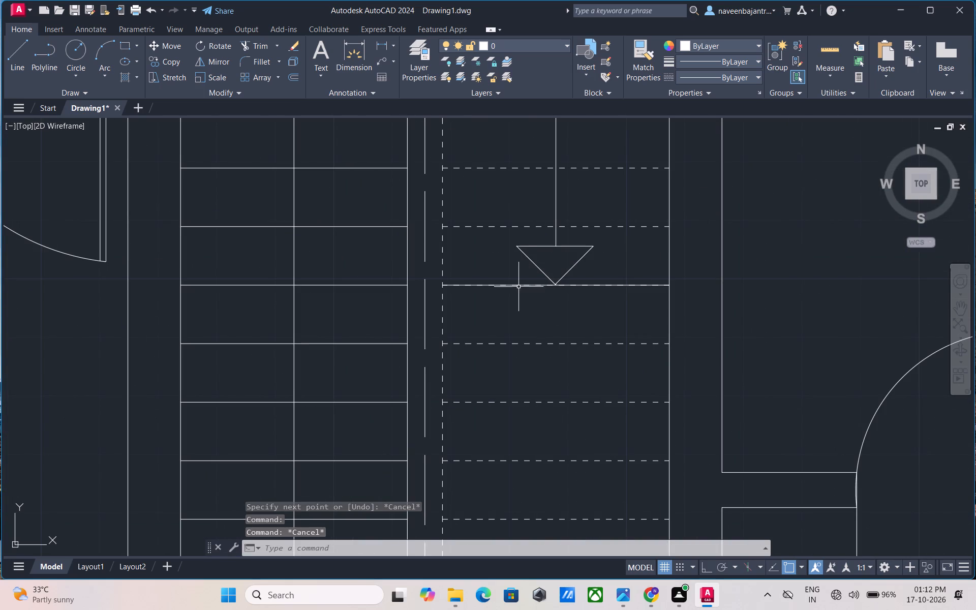
left_click(517, 286)
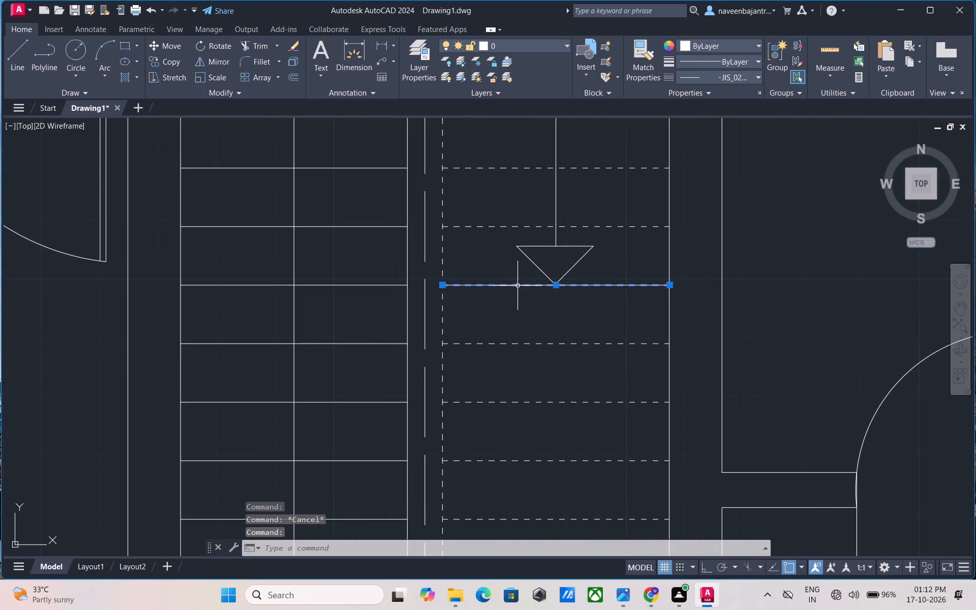
key("Delete")
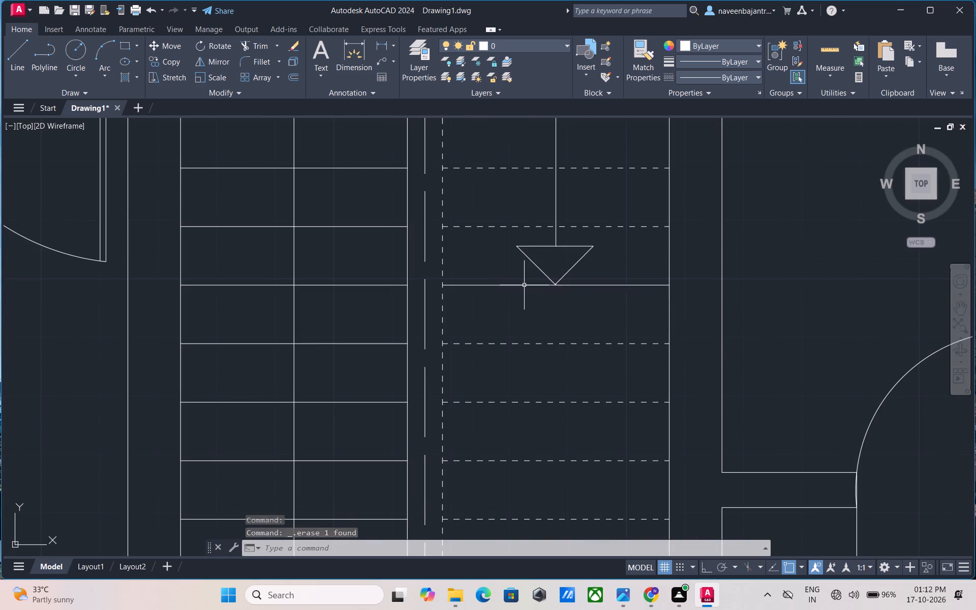
left_click(524, 285)
key("Delete")
Offset the dashed tread just south of the arrow tip 10" northward to replace the missing tread.
key("Escape")
type("O 10\"")
key("Return")
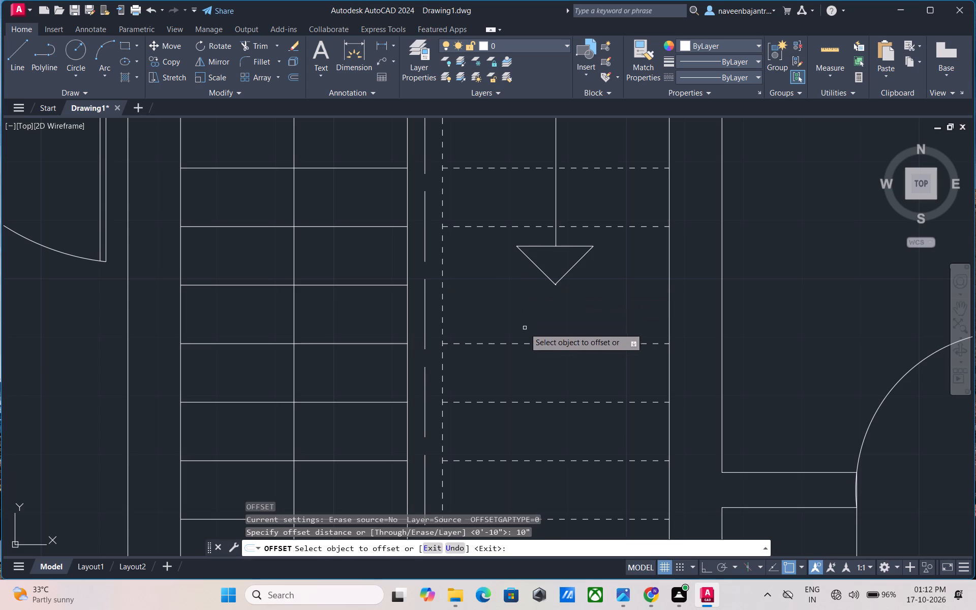
left_click(526, 345)
left_click(531, 320)
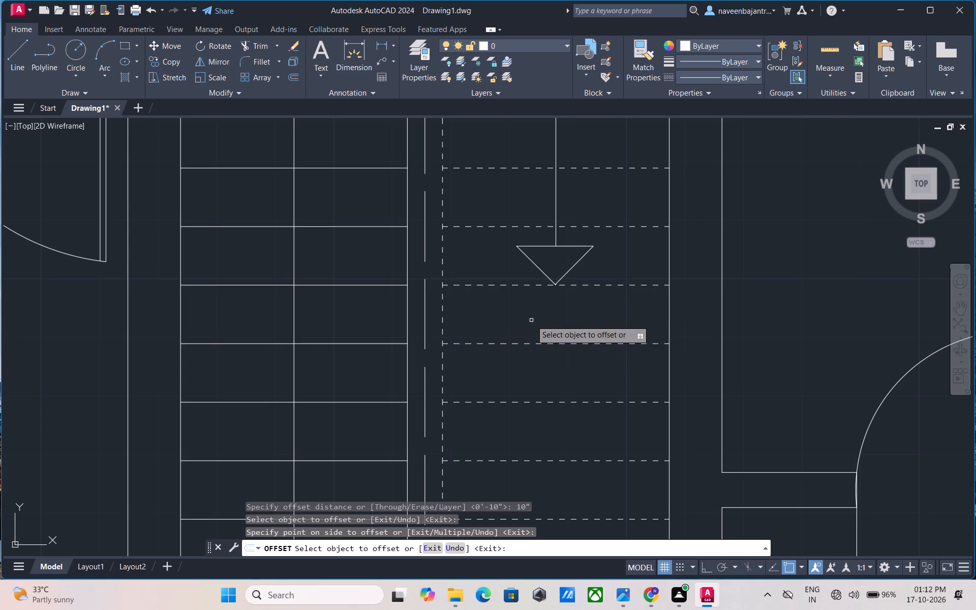
key("Escape")
Solid-hatch the northwest room's walls and the staircase's west wall in black (0,0,0), leaving the door and window openings unfilled.
scroll(531, 320, "down", 2)
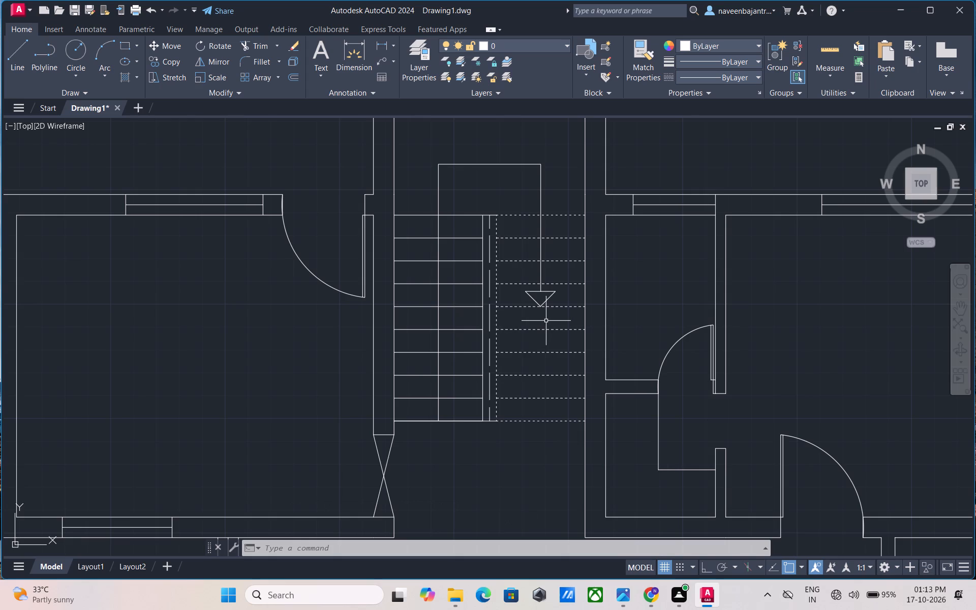
scroll(667, 335, "down", 1)
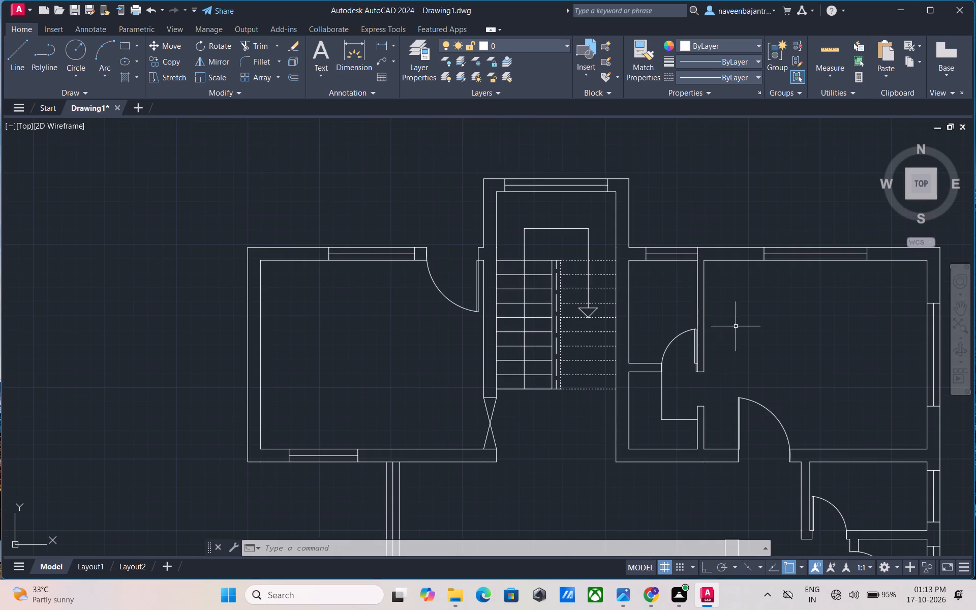
middle_click_drag(750, 326, 629, 285)
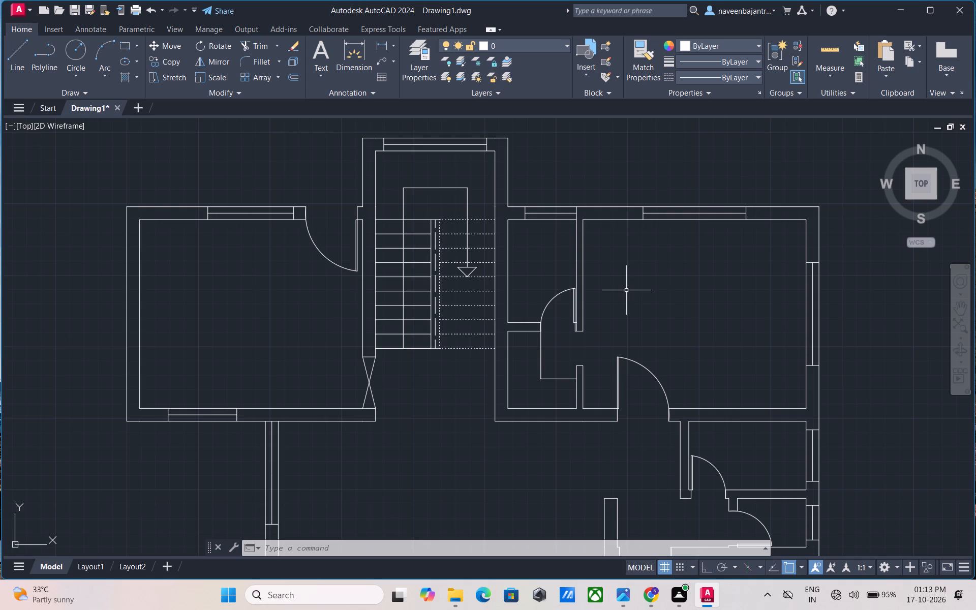
middle_click_drag(626, 290, 642, 261)
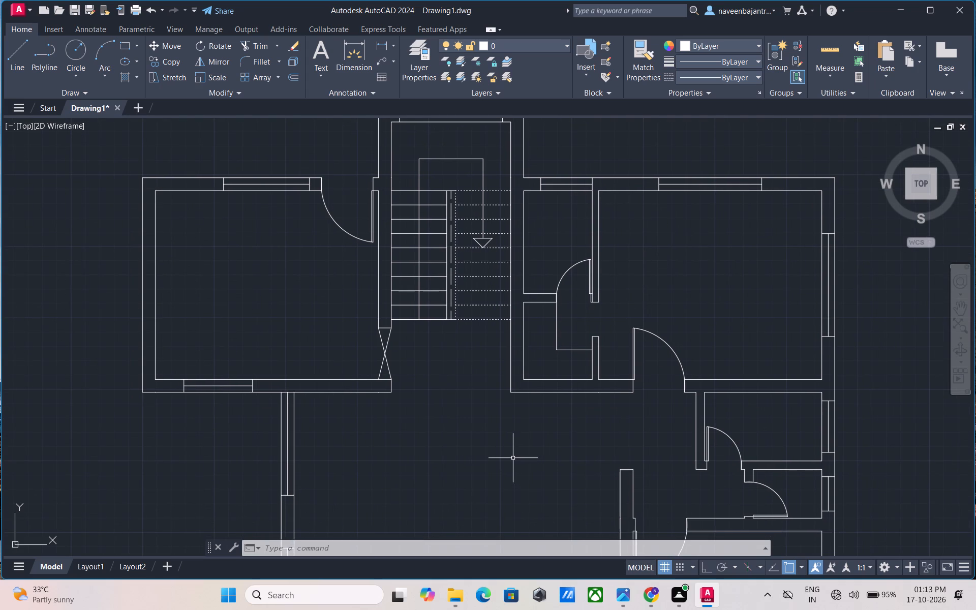
middle_click_drag(513, 456, 508, 291)
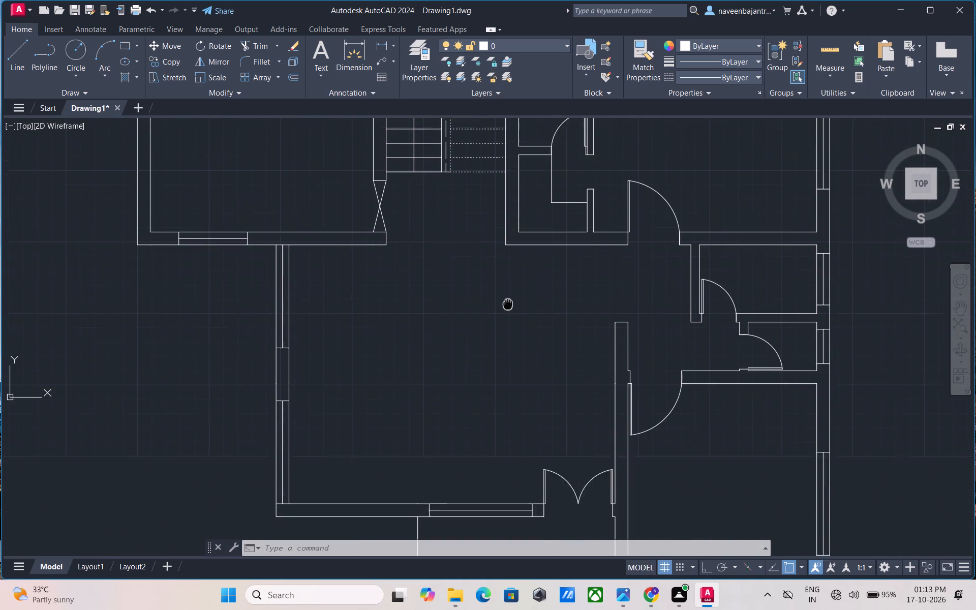
middle_click_drag(508, 291, 508, 285)
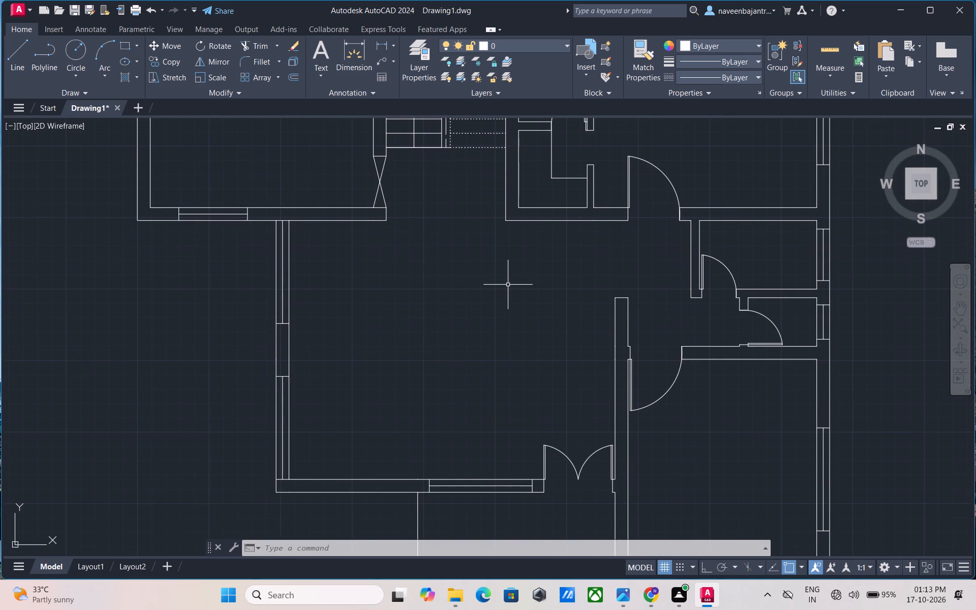
scroll(508, 285, "down", 1)
middle_click_drag(508, 285, 447, 359)
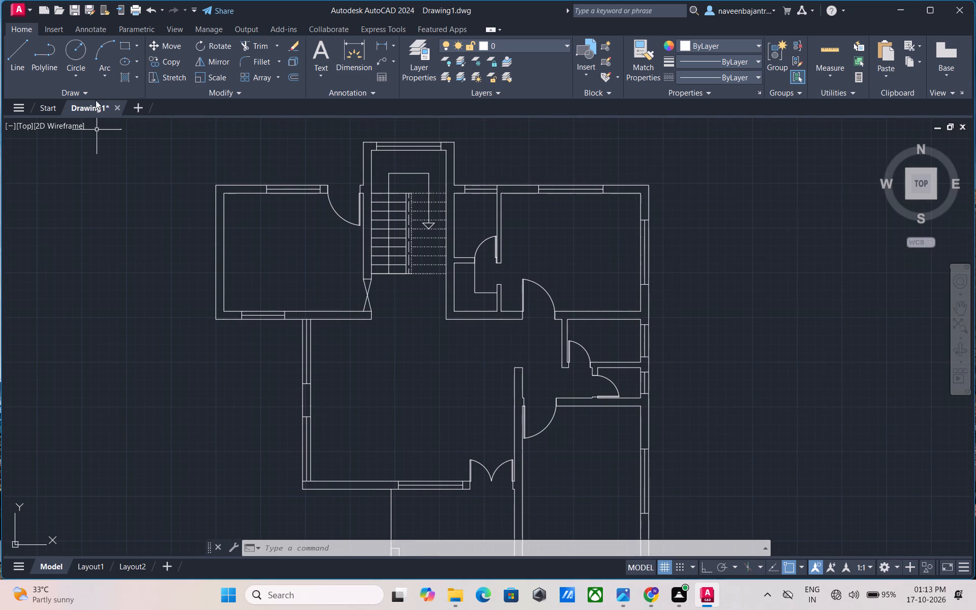
left_click(125, 77)
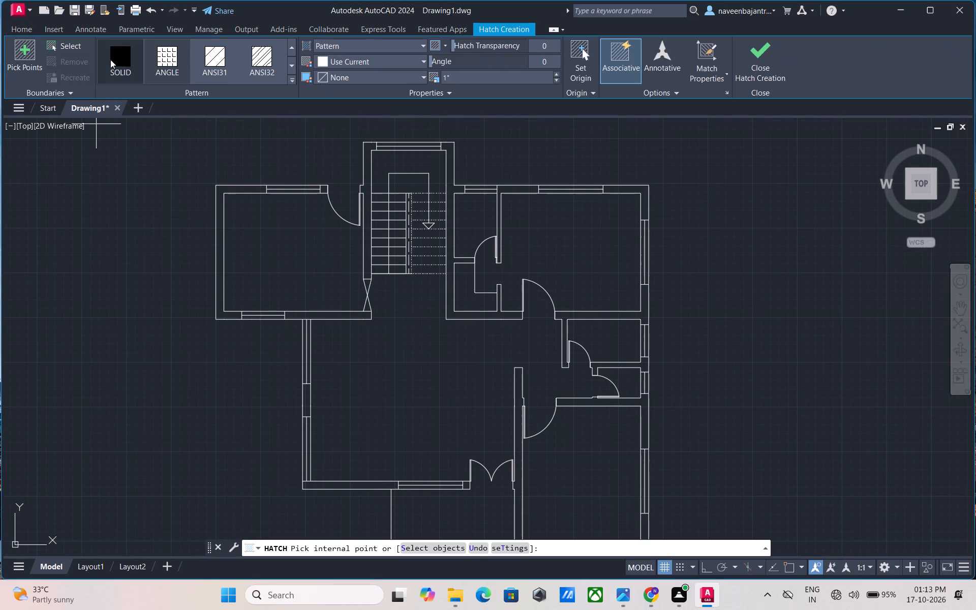
left_click(119, 59)
left_click(326, 63)
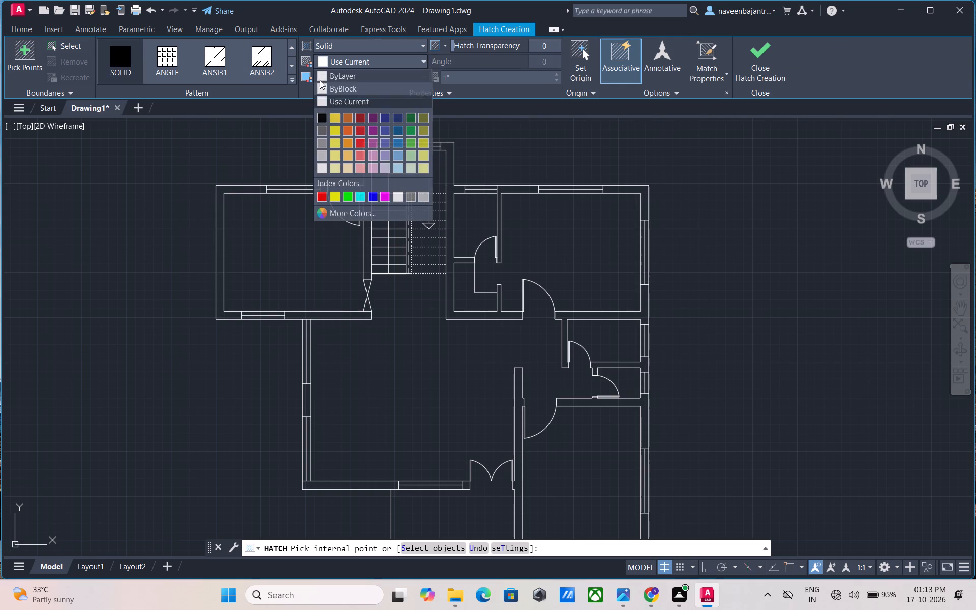
left_click(321, 118)
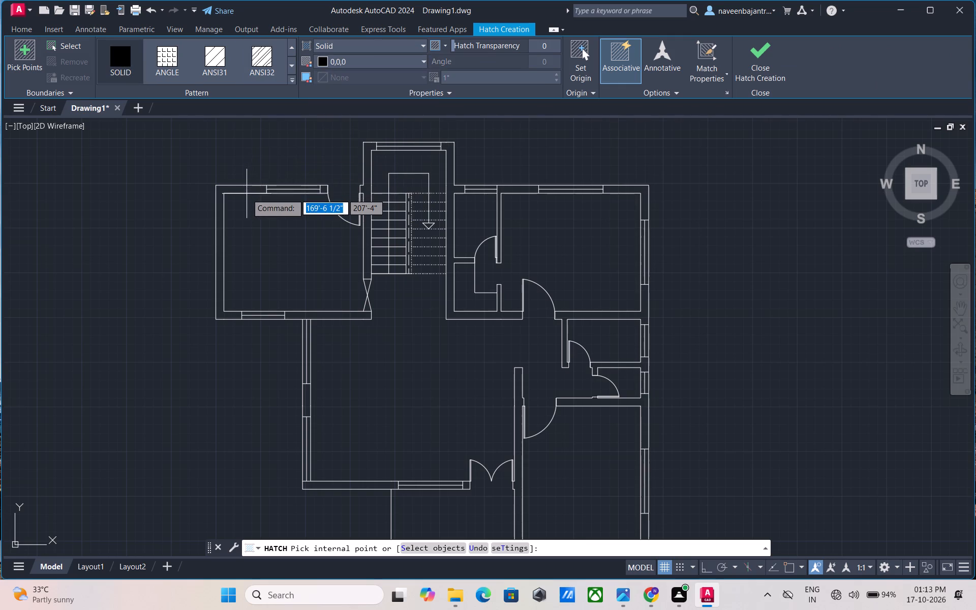
left_click(246, 189)
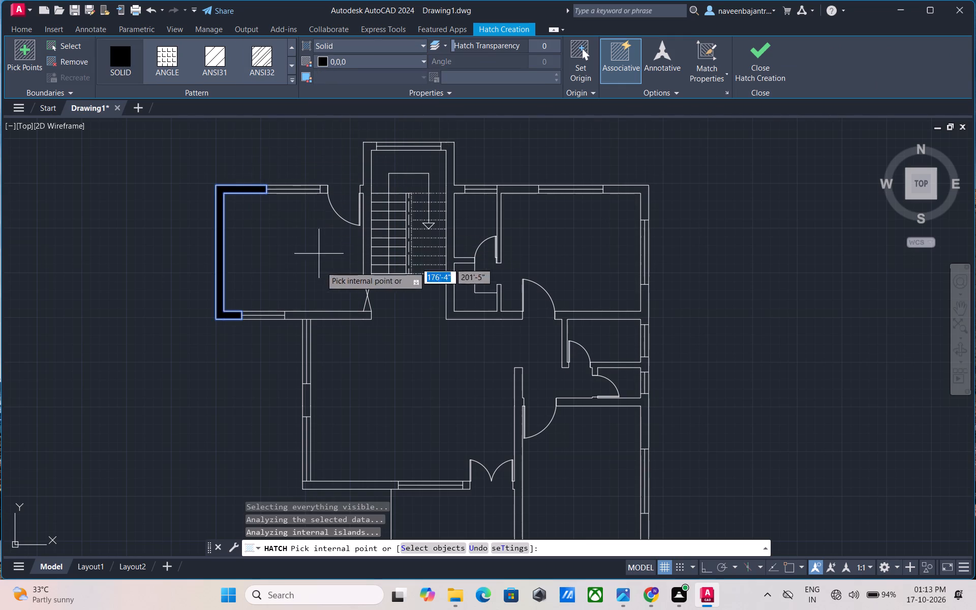
left_click(327, 318)
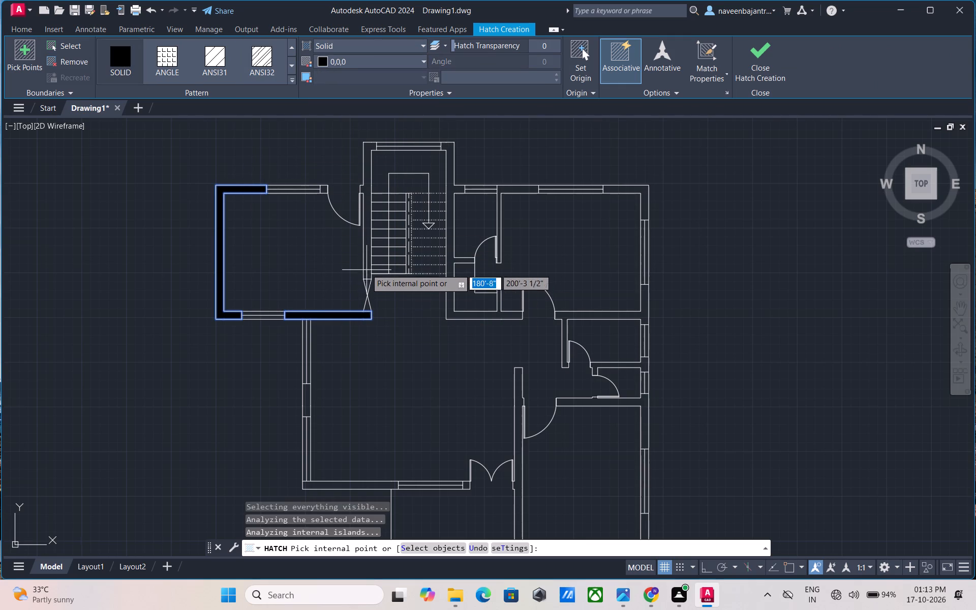
left_click(367, 261)
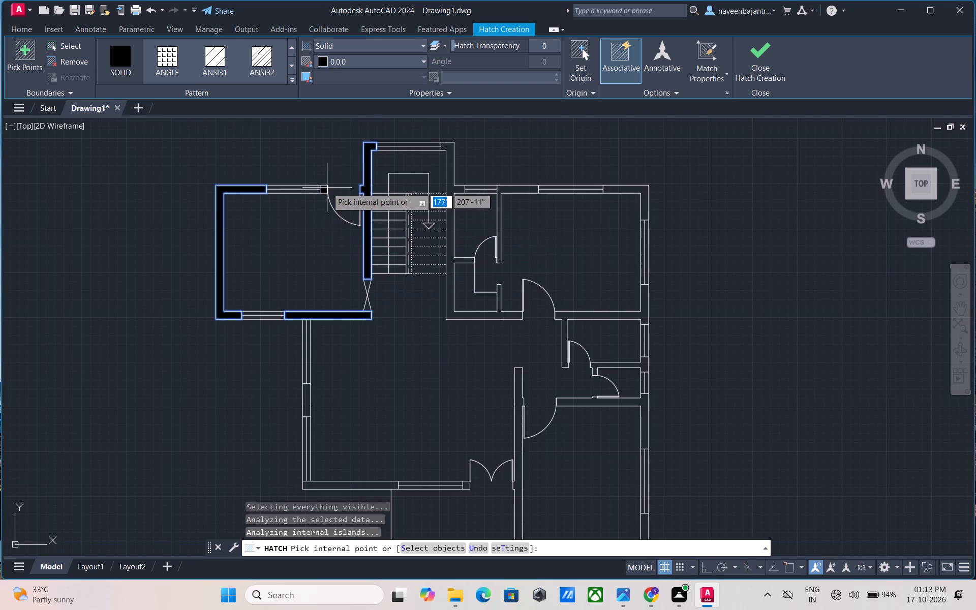
left_click(326, 189)
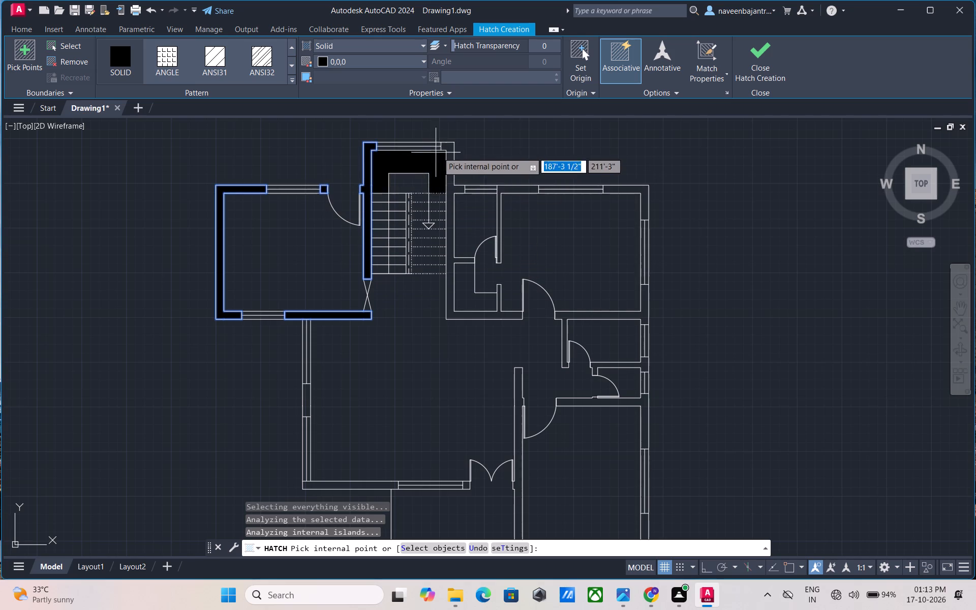
Extend the black solid hatch to the staircase's east wall and the walls around the northeast rooms and upper small east room.
left_click(449, 148)
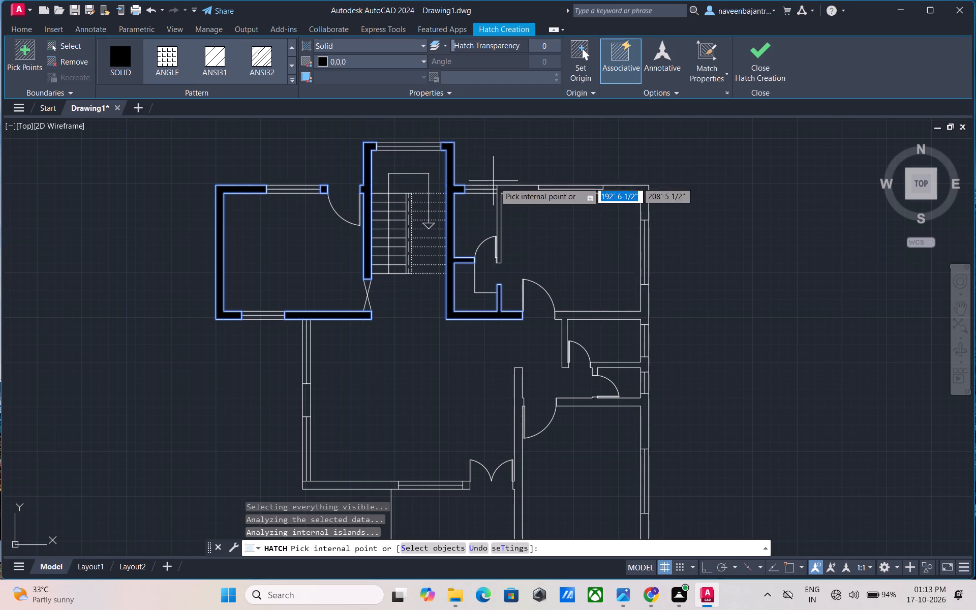
left_click(508, 190)
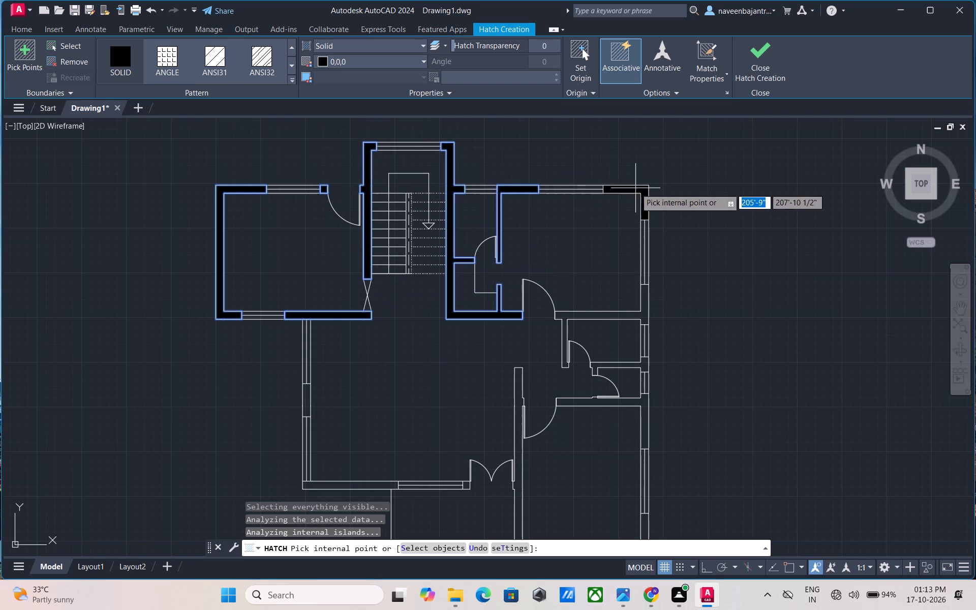
left_click(635, 188)
left_click(645, 298)
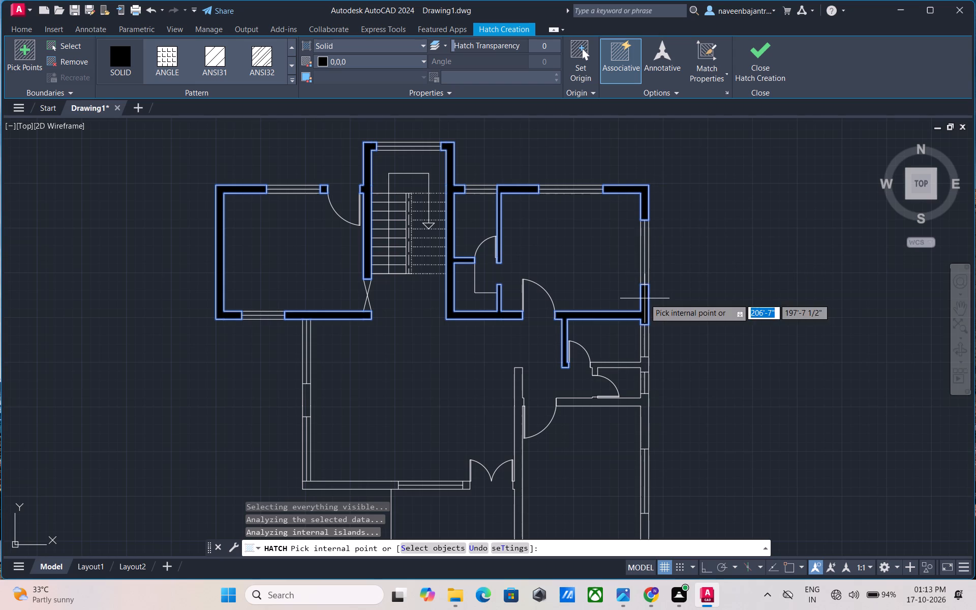
left_click(645, 365)
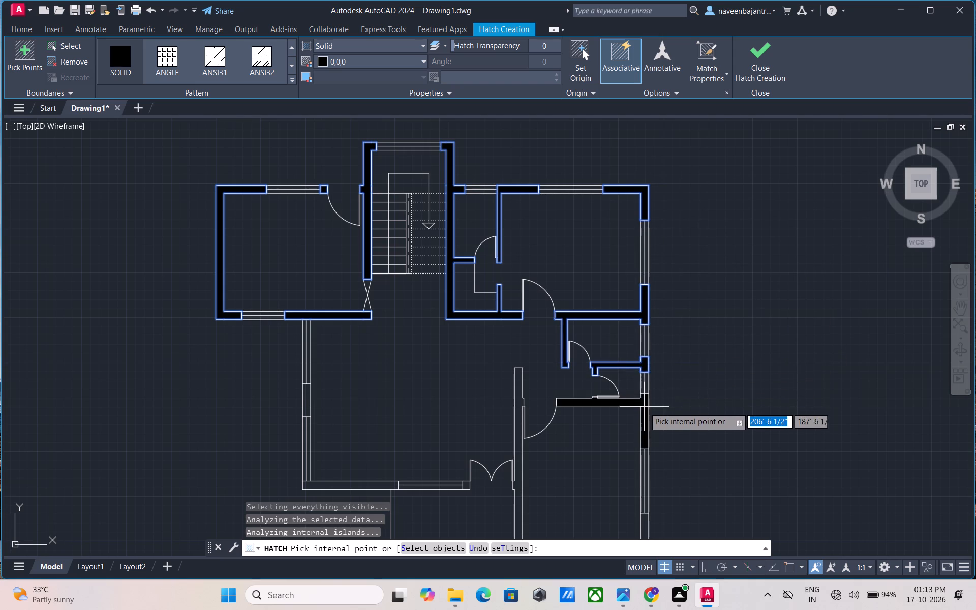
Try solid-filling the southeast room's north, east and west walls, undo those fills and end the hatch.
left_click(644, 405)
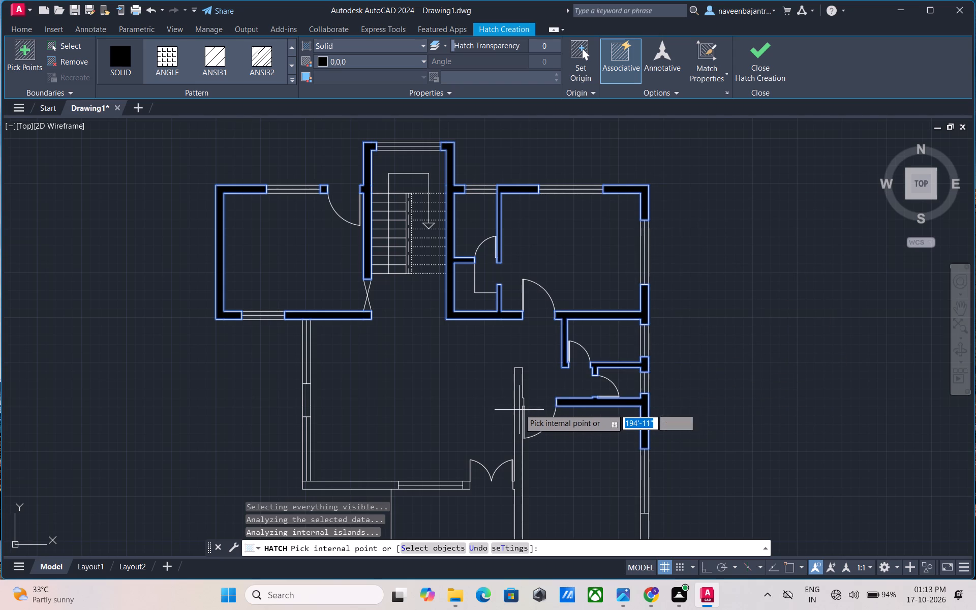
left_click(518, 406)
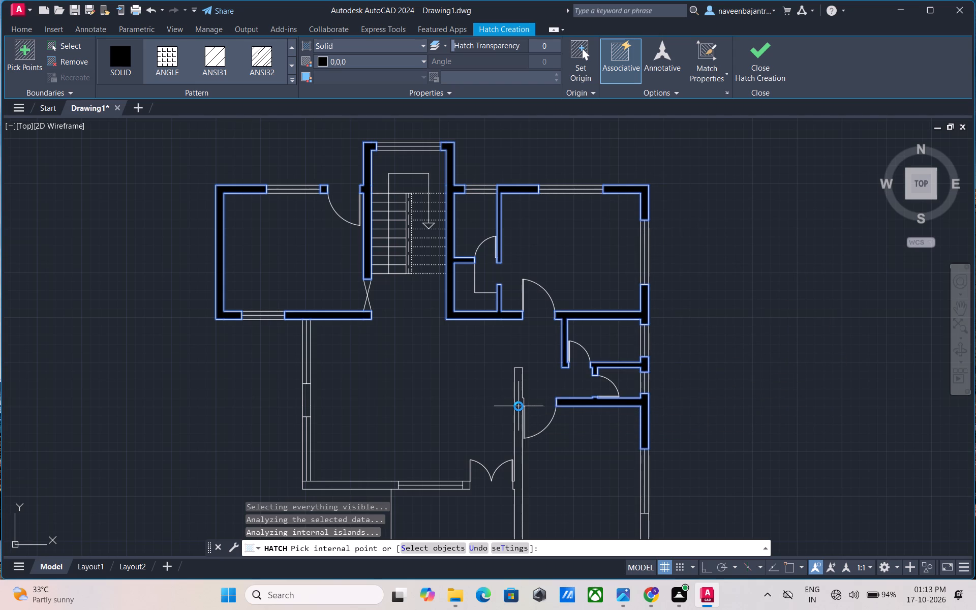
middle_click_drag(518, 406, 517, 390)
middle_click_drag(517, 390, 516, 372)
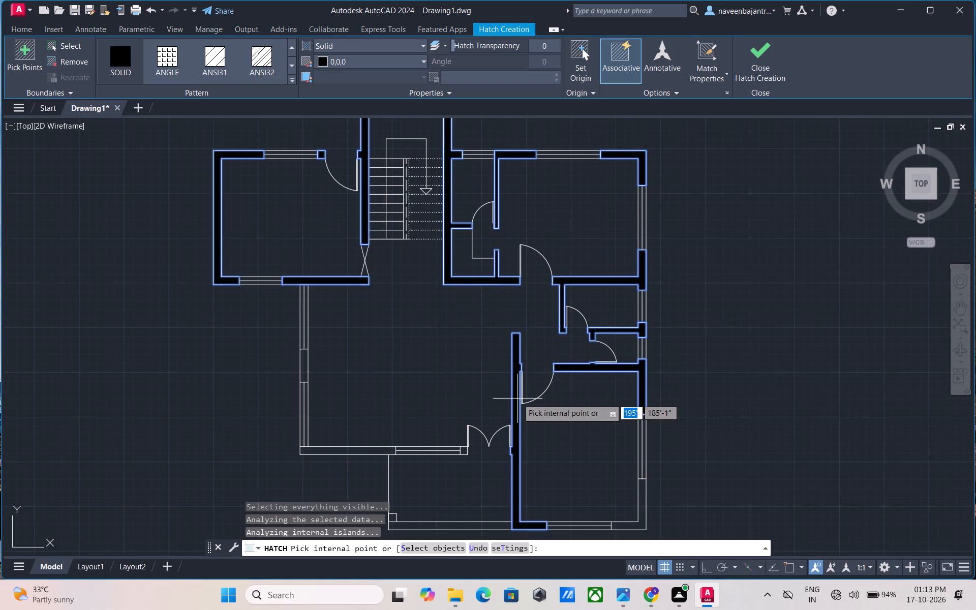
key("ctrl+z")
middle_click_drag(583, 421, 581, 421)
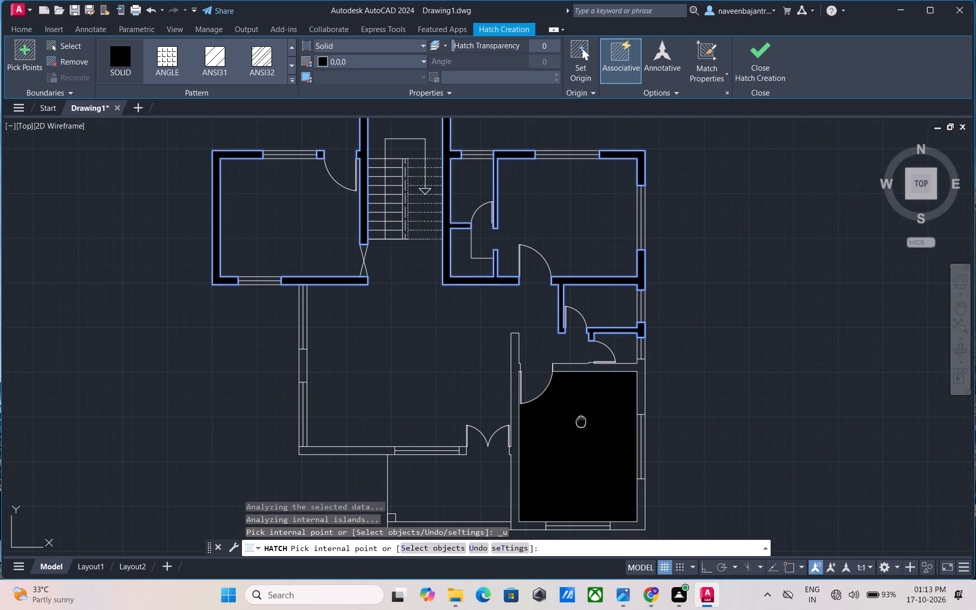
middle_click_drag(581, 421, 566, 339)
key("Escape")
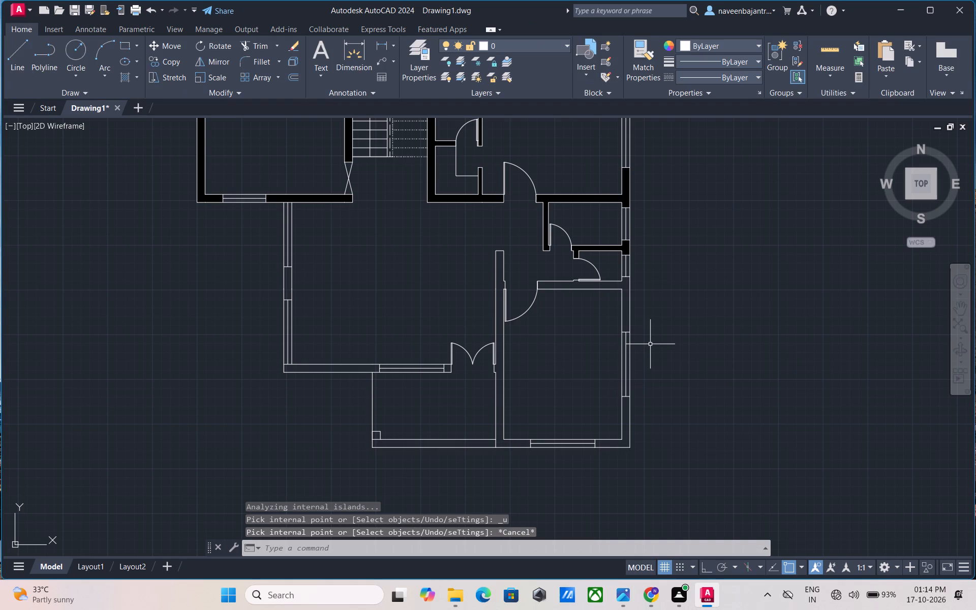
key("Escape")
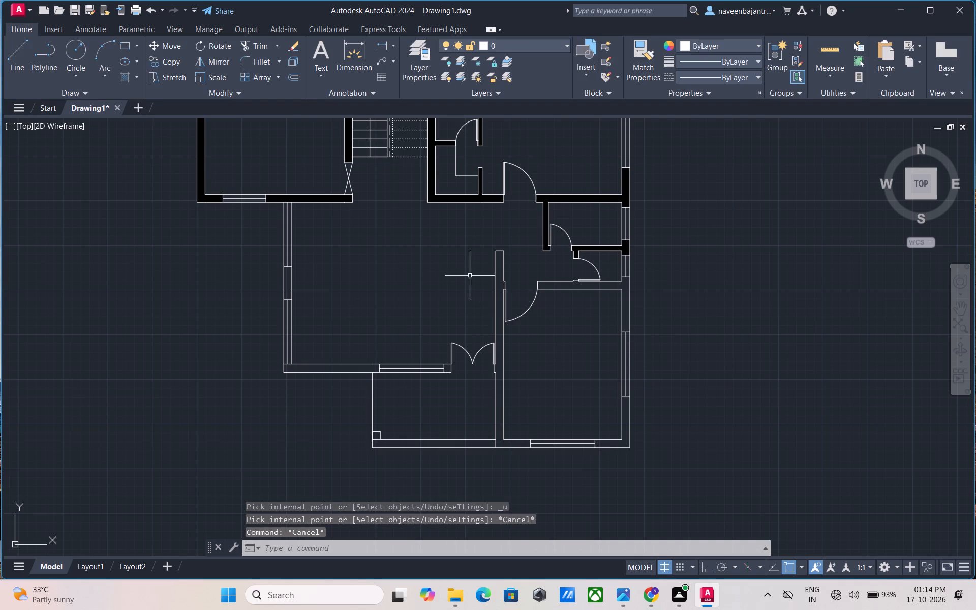
Apply a new black (0,0,0) solid hatch to all wall segments around the southeast room.
left_click(126, 77)
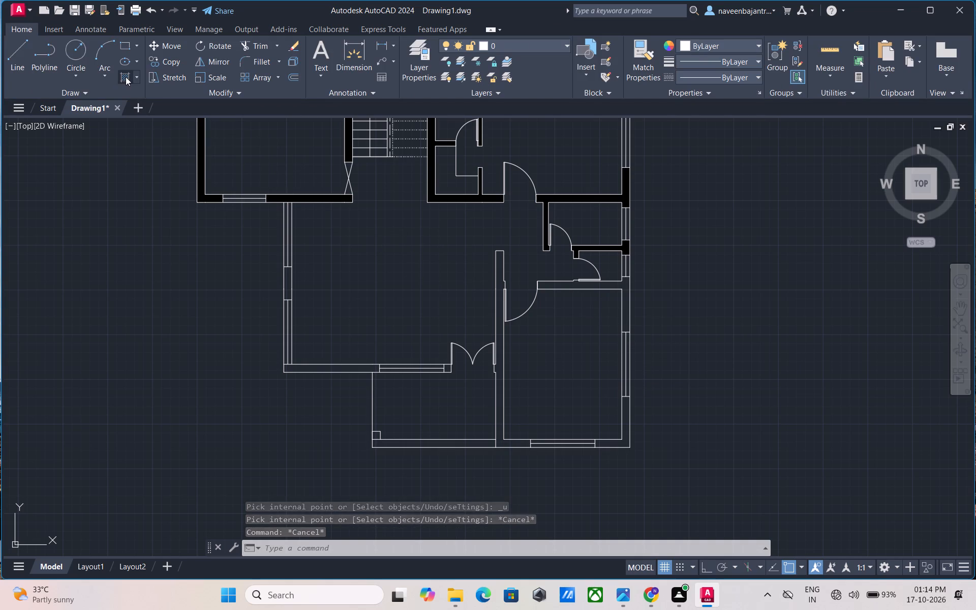
left_click(119, 63)
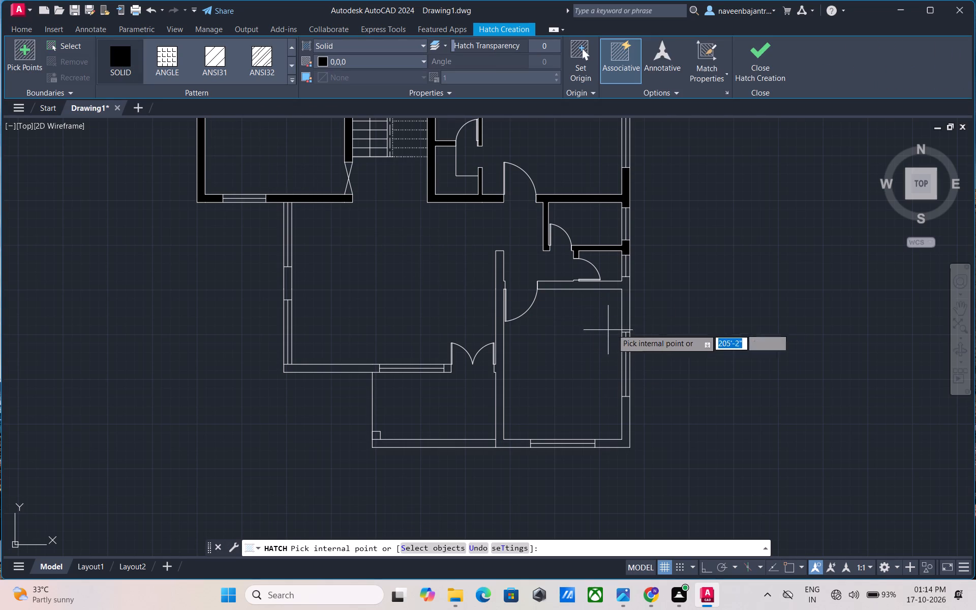
left_click(626, 308)
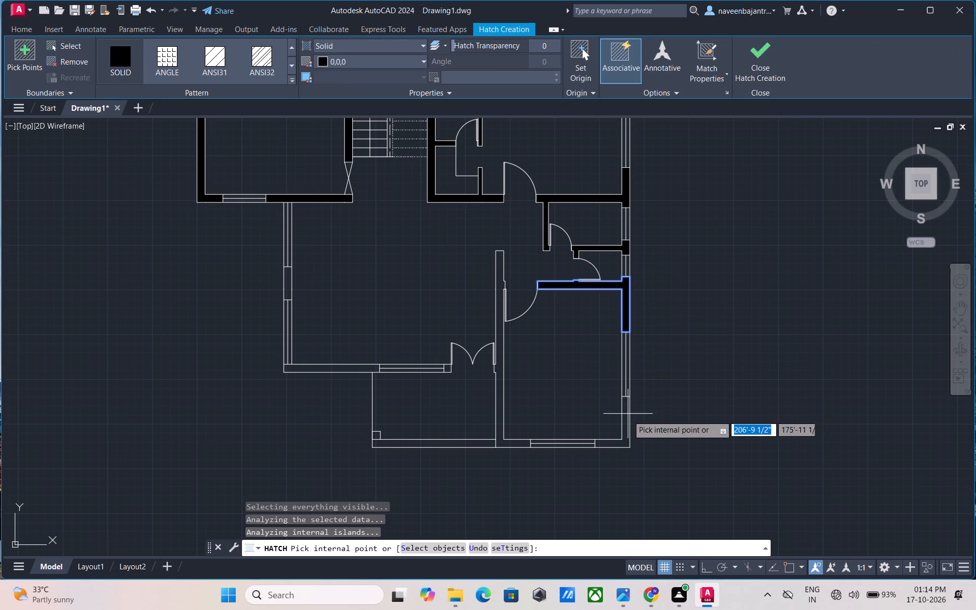
left_click(627, 420)
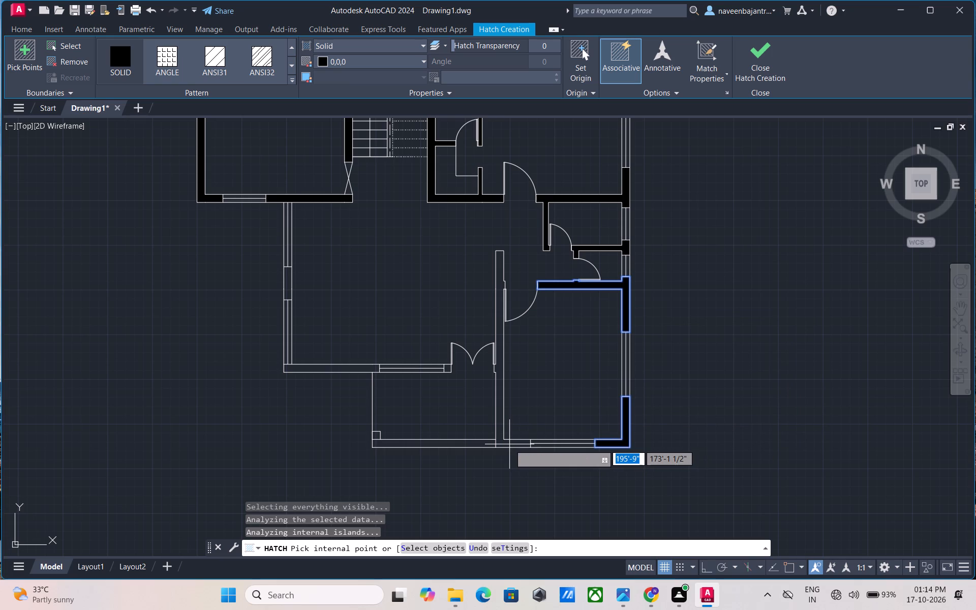
left_click(509, 444)
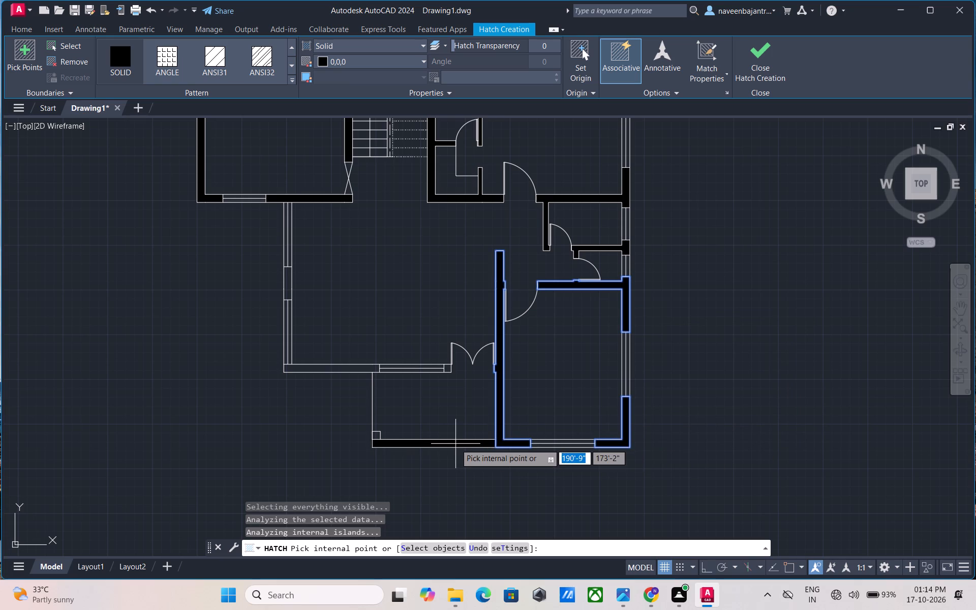
Add the porch corner column, the central room's south wall segments and its west wall pier to the black solid hatch.
left_click(377, 435)
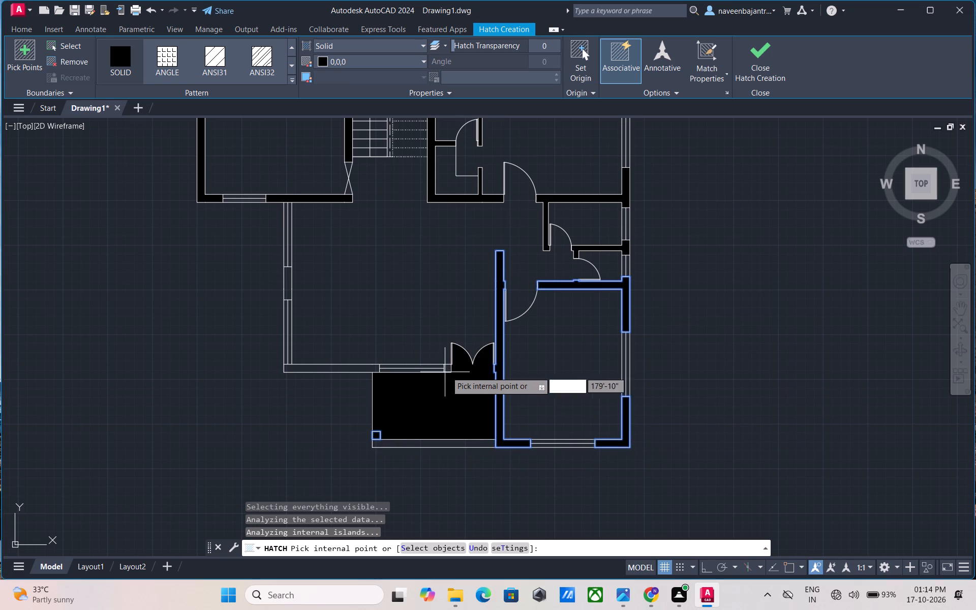
left_click(449, 369)
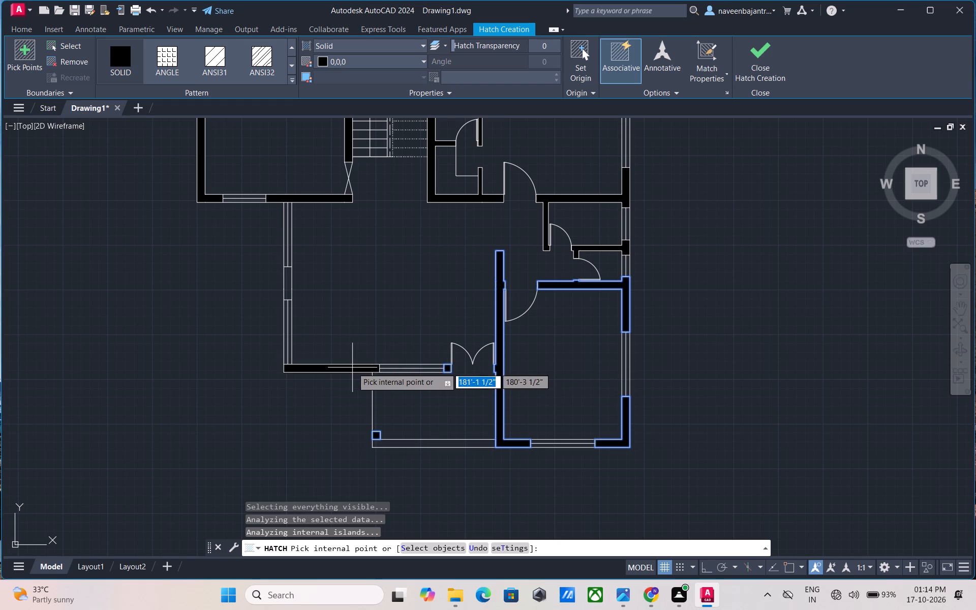
left_click(352, 368)
left_click(288, 284)
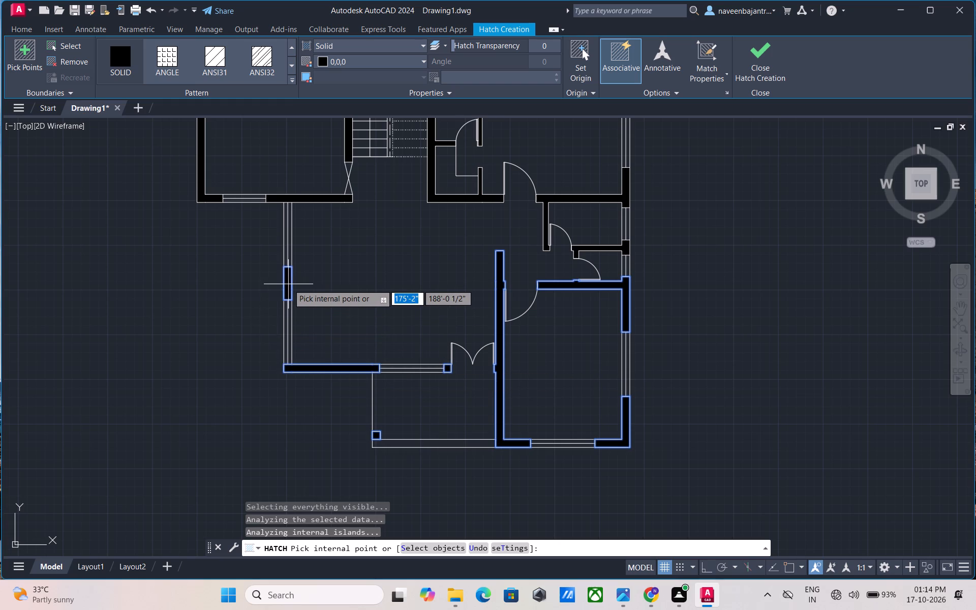
scroll(288, 284, "down", 1)
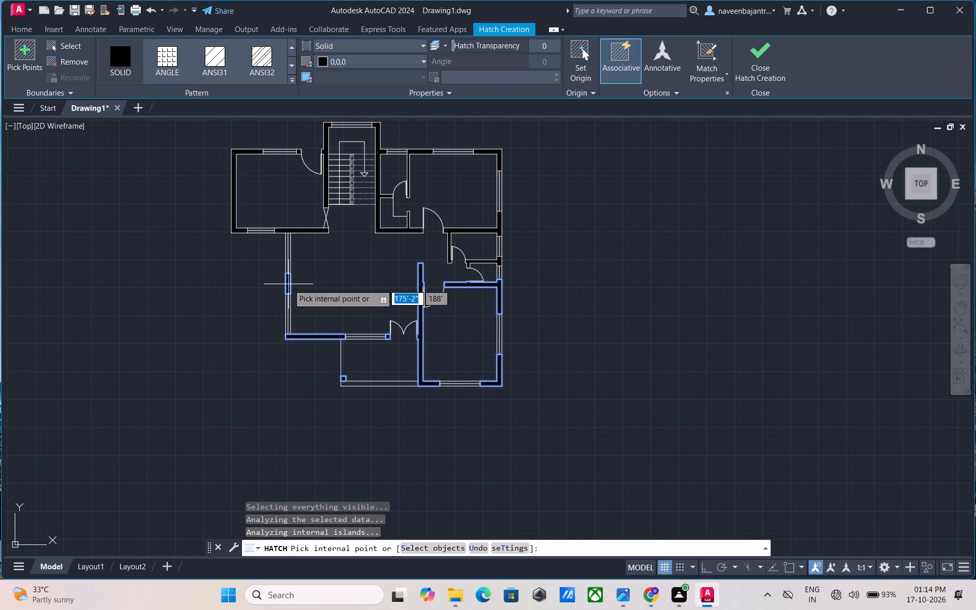
End the black solid hatch, keeping the wall, pier and porch column fills.
key("Escape")
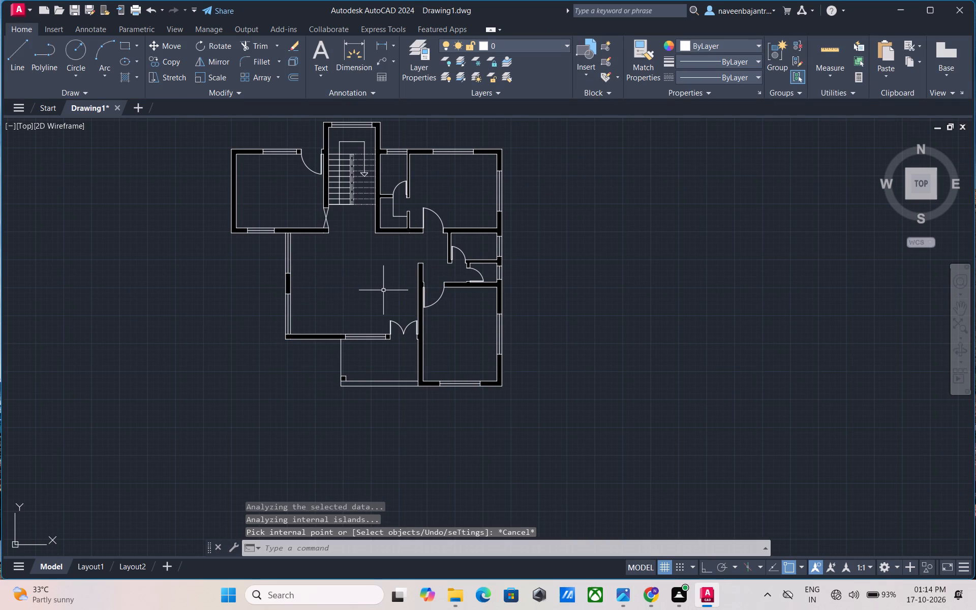
Draw crossing outline lines south from the northwest room's southwest corner and west from the porch's southwest corner.
middle_click_drag(384, 290, 384, 353)
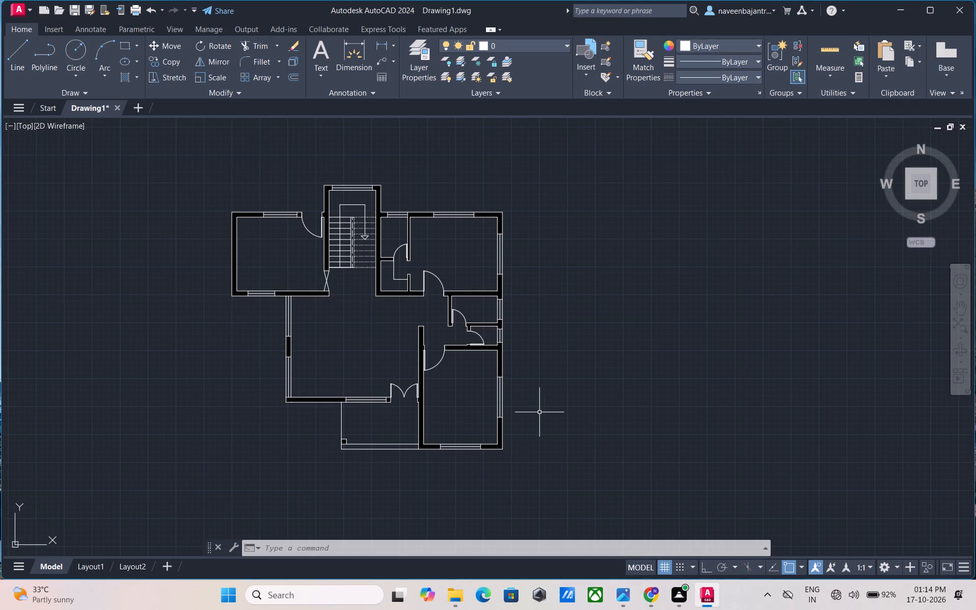
middle_click_drag(558, 406, 580, 390)
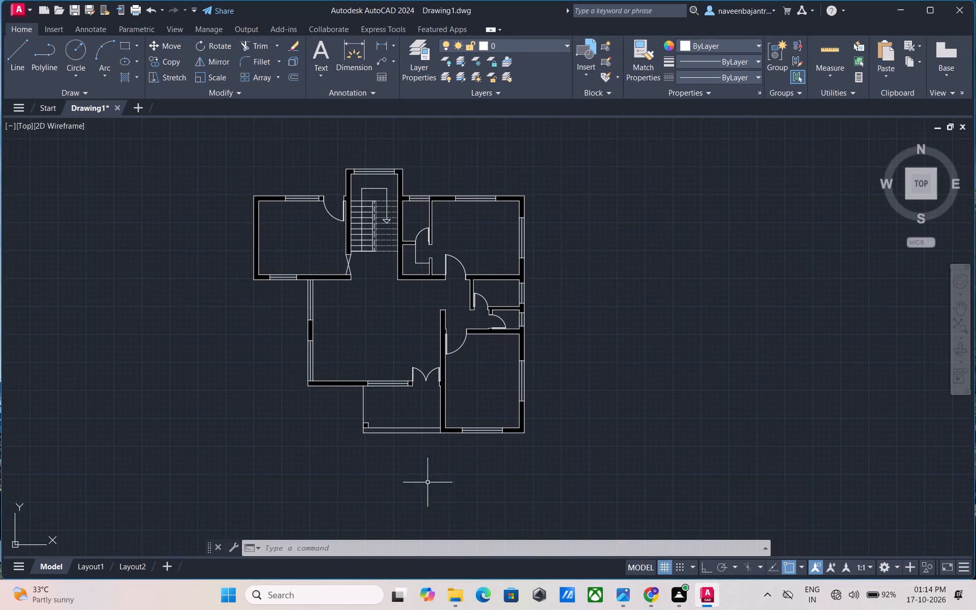
middle_click_drag(419, 478, 467, 452)
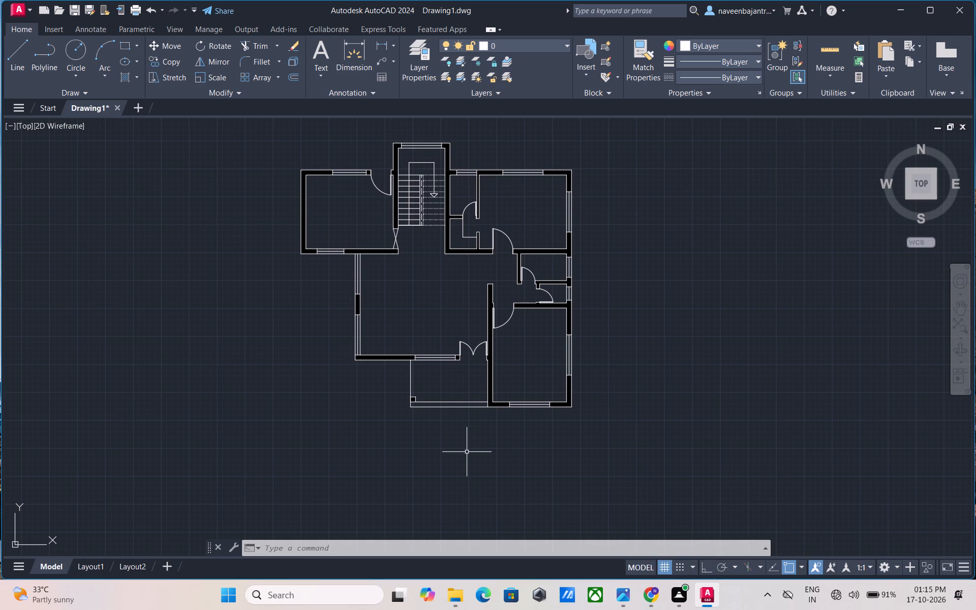
key("Escape")
type("L")
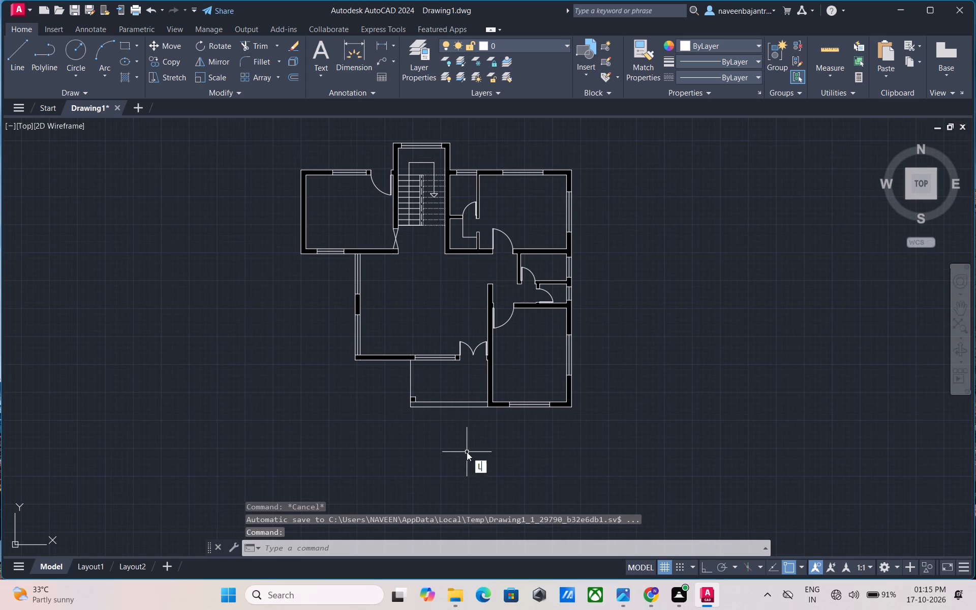
key("space")
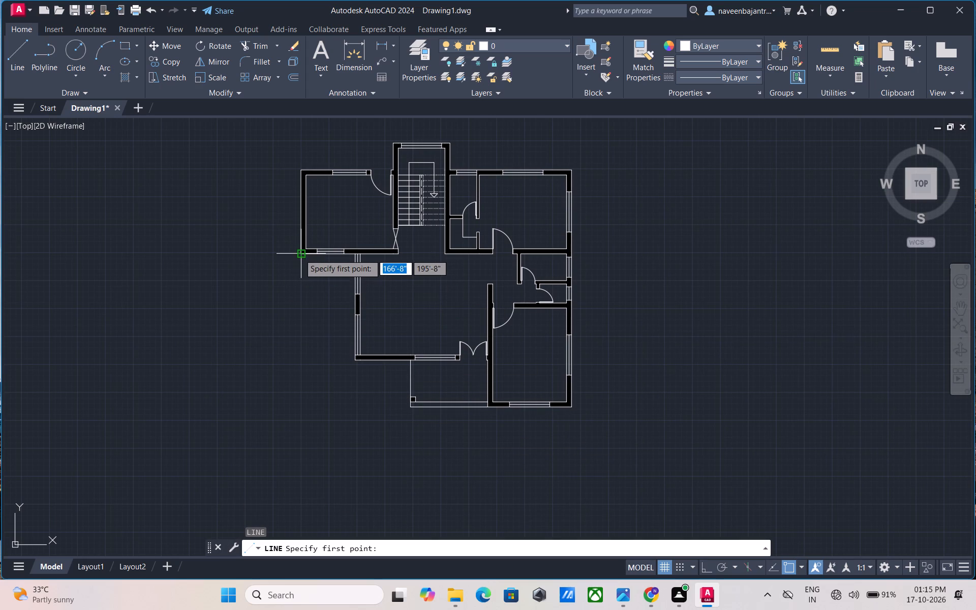
left_click(299, 254)
left_click(302, 453)
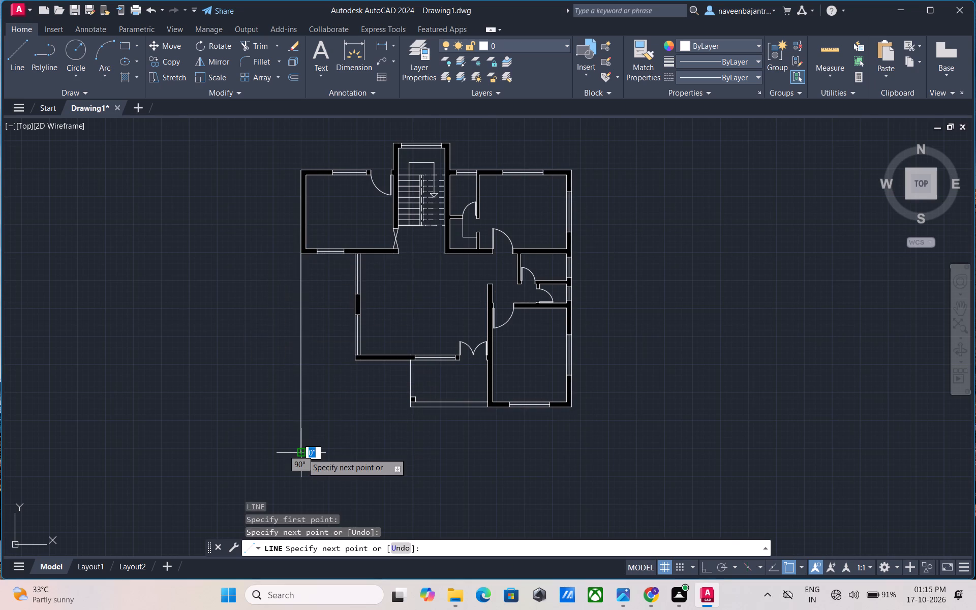
key("Escape")
type("L")
key("space")
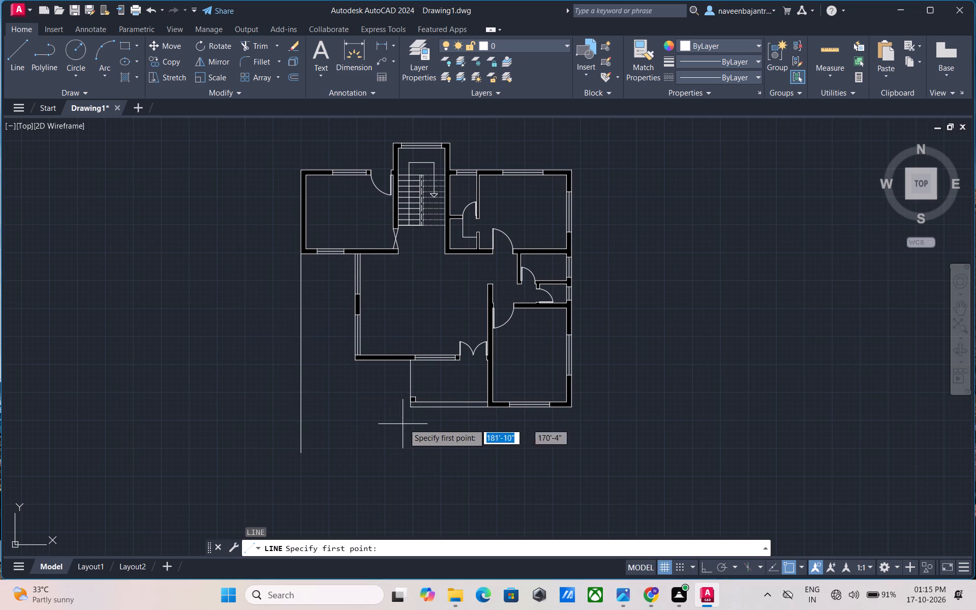
left_click(408, 411)
left_click(237, 405)
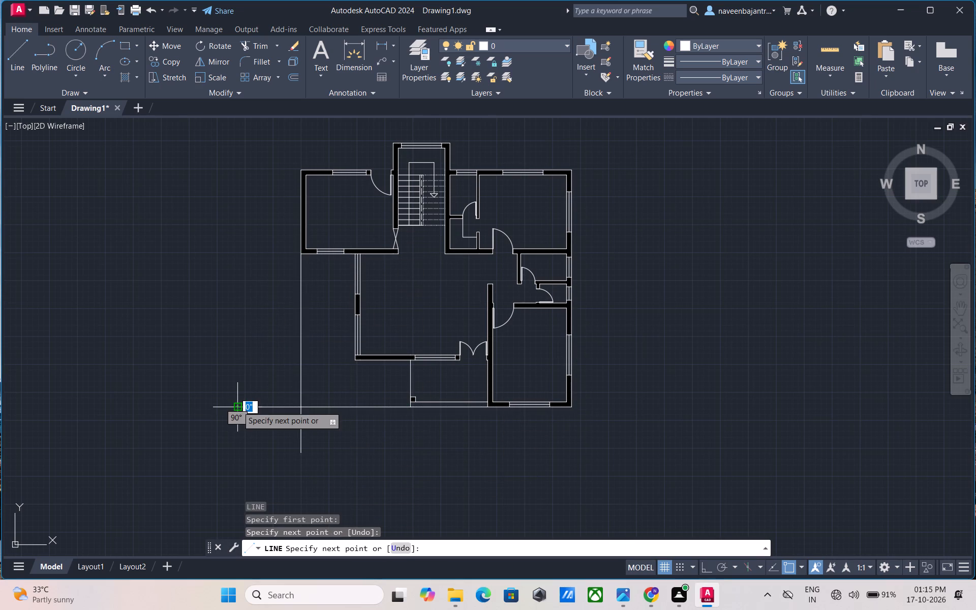
key("Escape")
Trim both line ends that overshoot their crossing at the plan's southwest corner.
type("TR")
key("space")
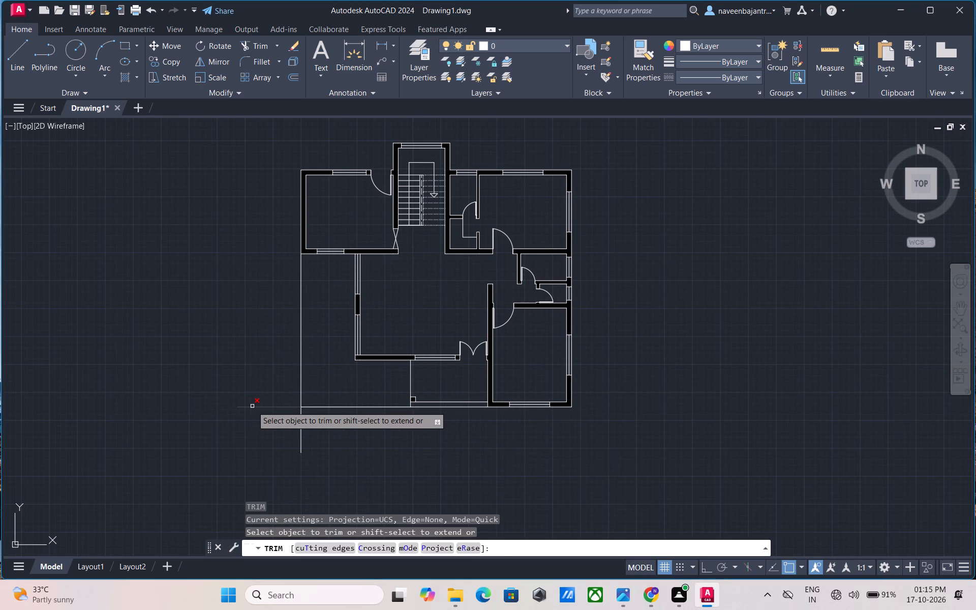
left_click(252, 406)
left_click(302, 435)
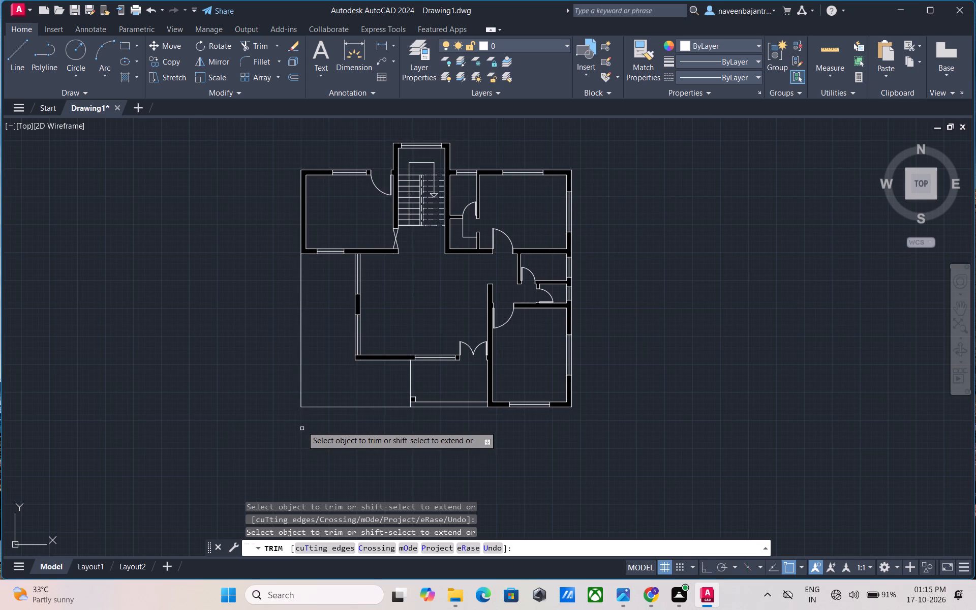
key("Escape")
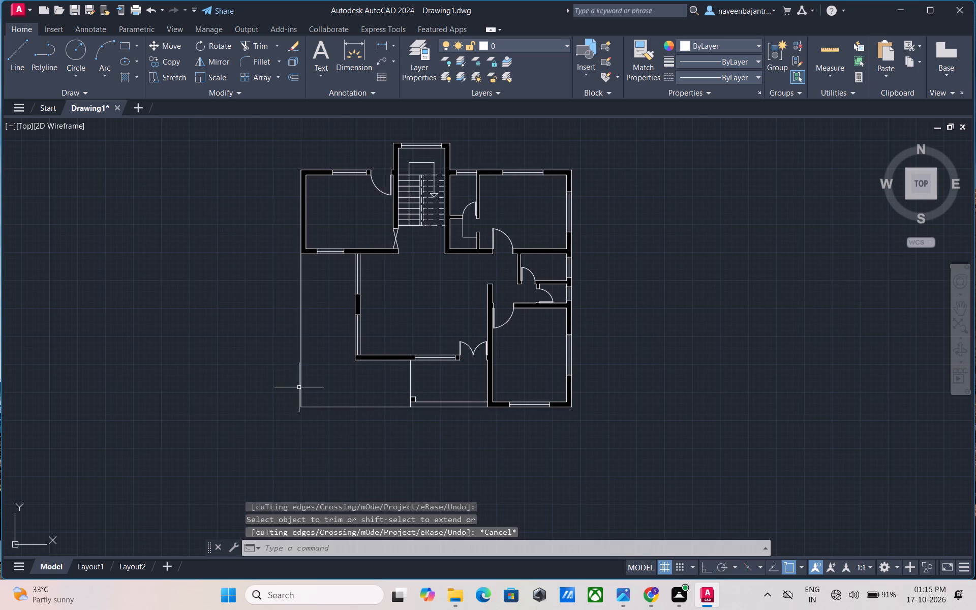
Set the linetype of the two southwest outline lines to JIS_02_1.0.
left_click(300, 386)
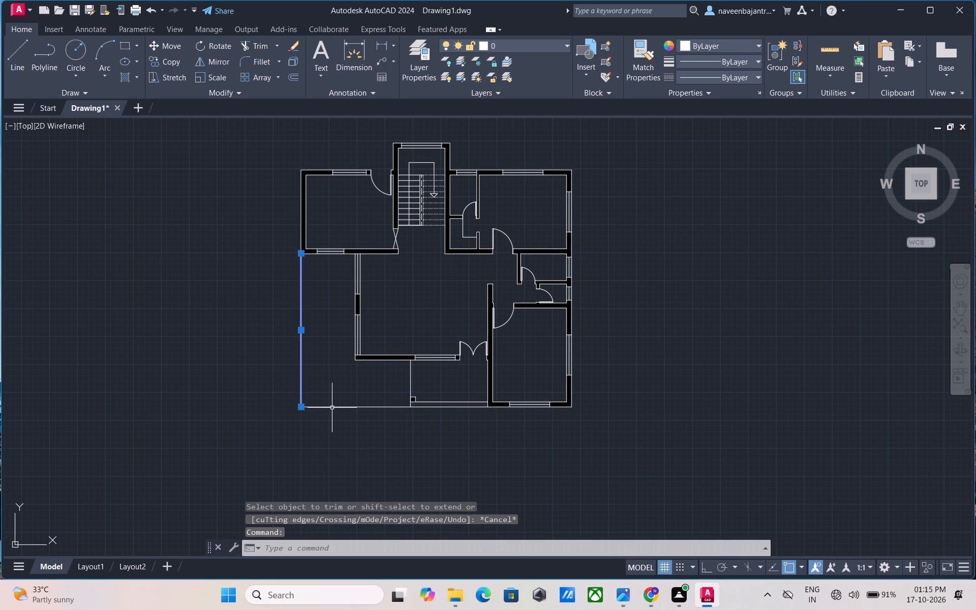
left_click(333, 407)
left_click(718, 75)
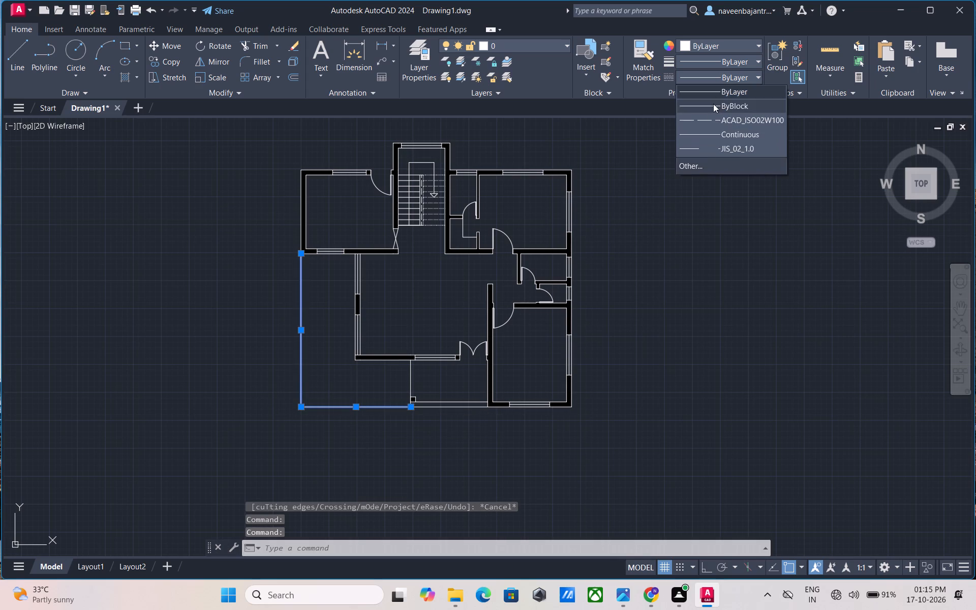
left_click(707, 146)
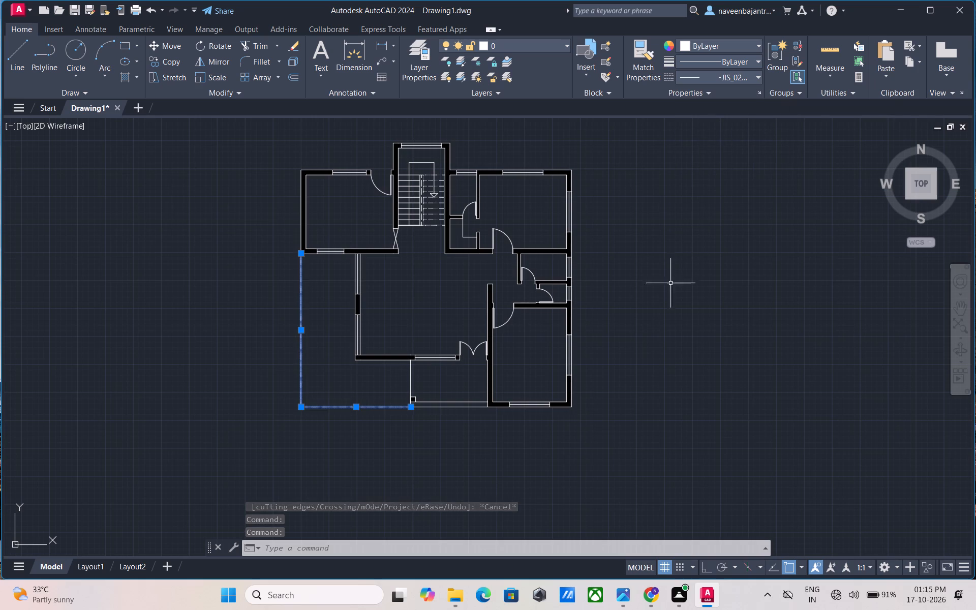
key("Escape")
Draw crossing outline lines west from the staircase's northwest corner and north from the northwest room's northwest corner.
scroll(361, 354, "up", 3)
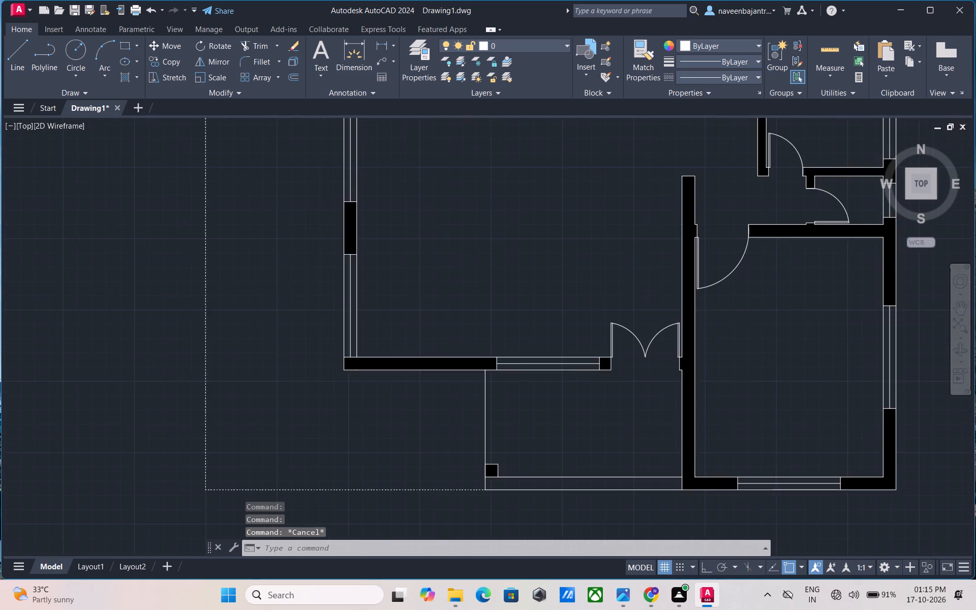
scroll(388, 340, "down", 1)
middle_click_drag(483, 272, 437, 340)
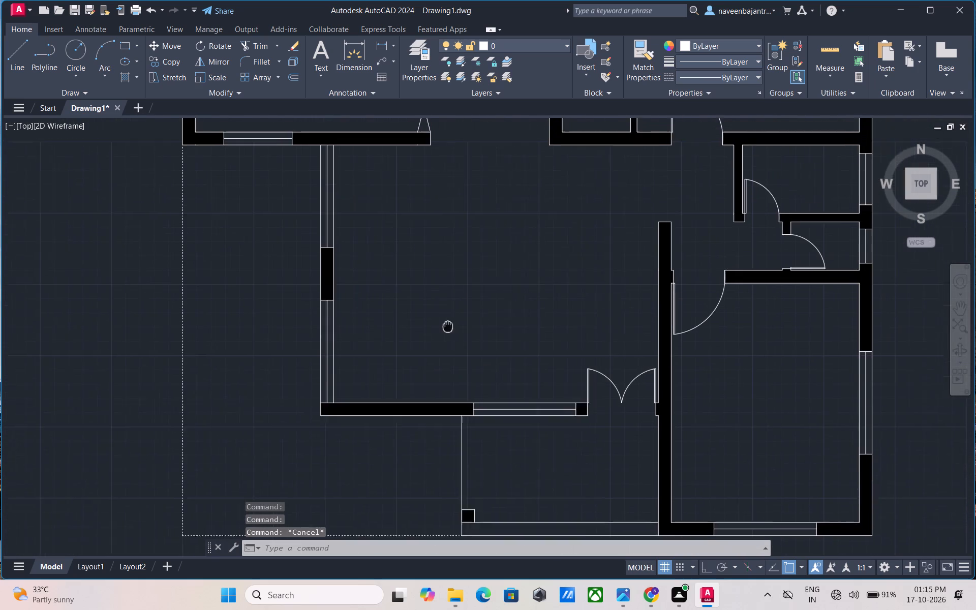
middle_click_drag(437, 340, 435, 342)
scroll(434, 343, "down", 1)
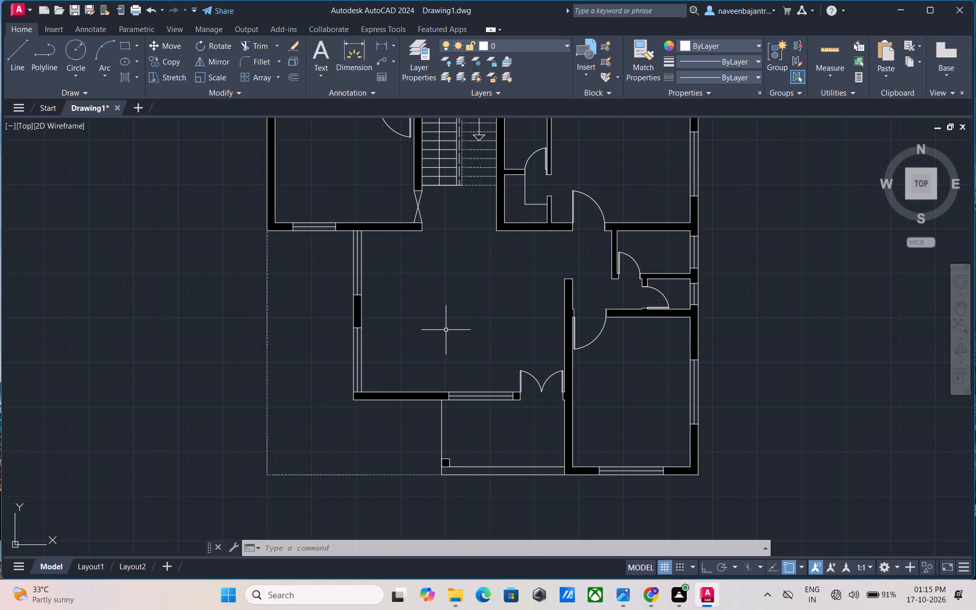
middle_click_drag(446, 312, 439, 468)
key("Escape")
type("L")
key("space")
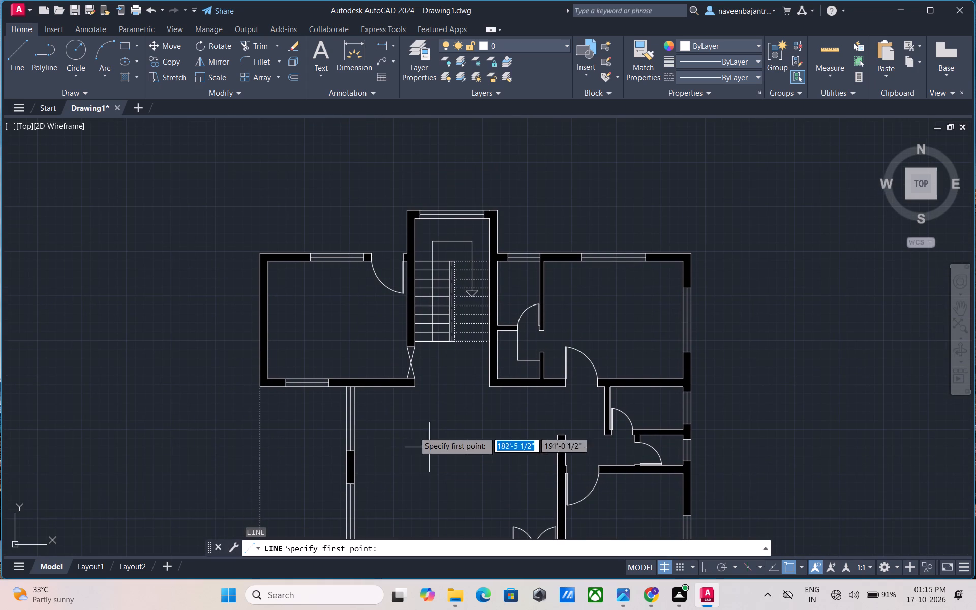
left_click(403, 212)
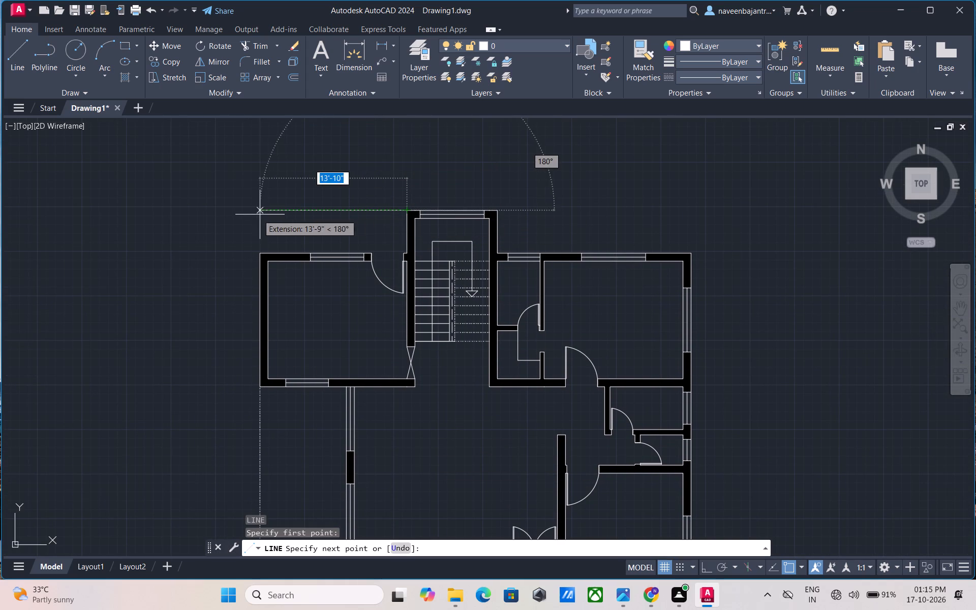
left_click(235, 216)
key("Escape")
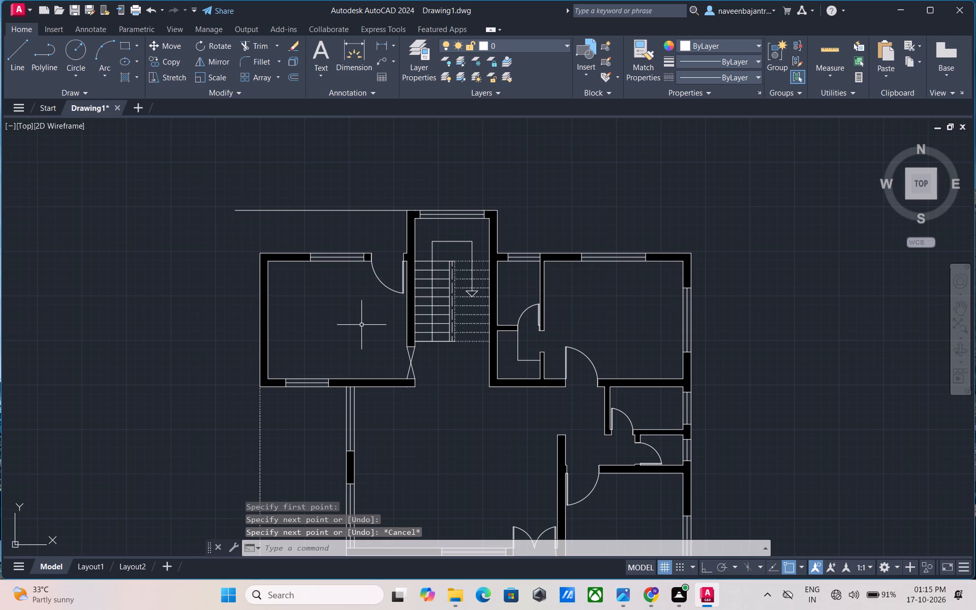
type("L")
key("space")
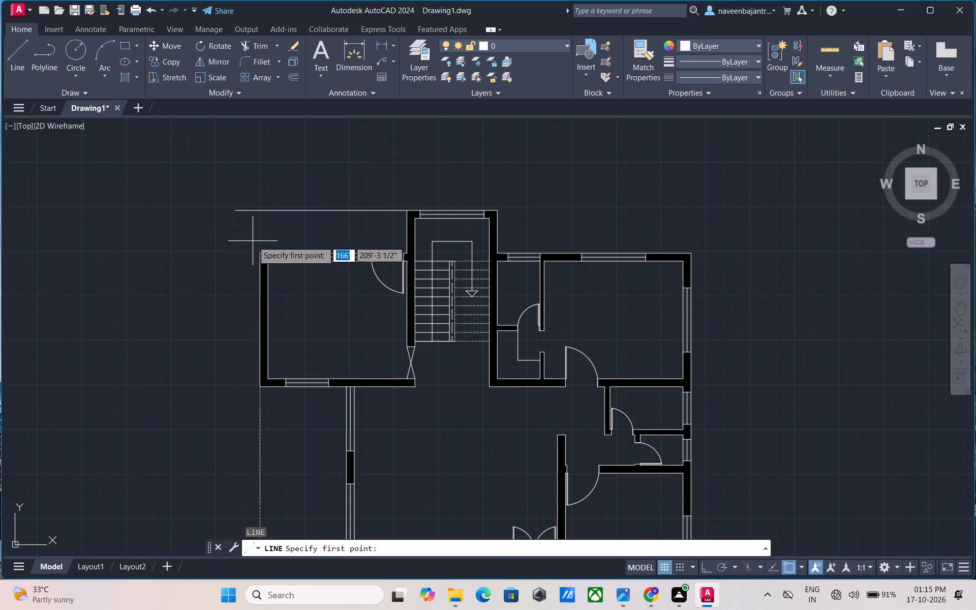
left_click(259, 253)
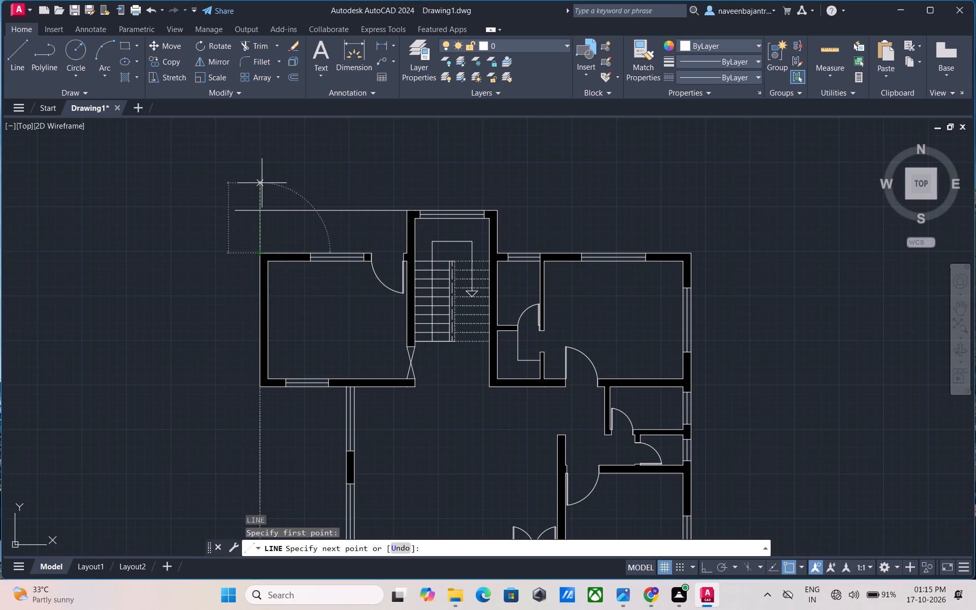
left_click(262, 183)
key("Escape")
Trim both line ends that overshoot their crossing at the plan's northwest corner.
type("TR")
key("space")
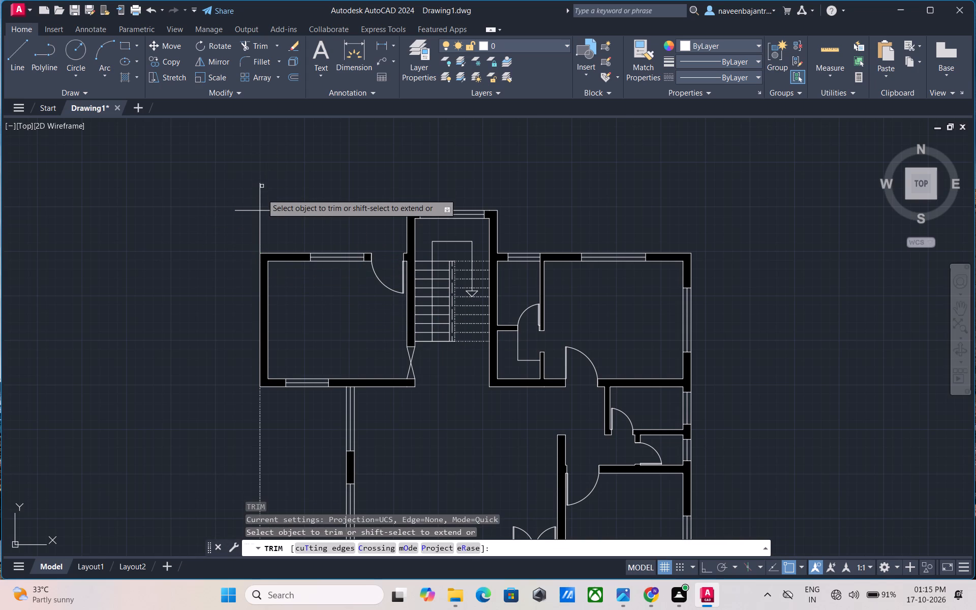
left_click(258, 199)
left_click(246, 210)
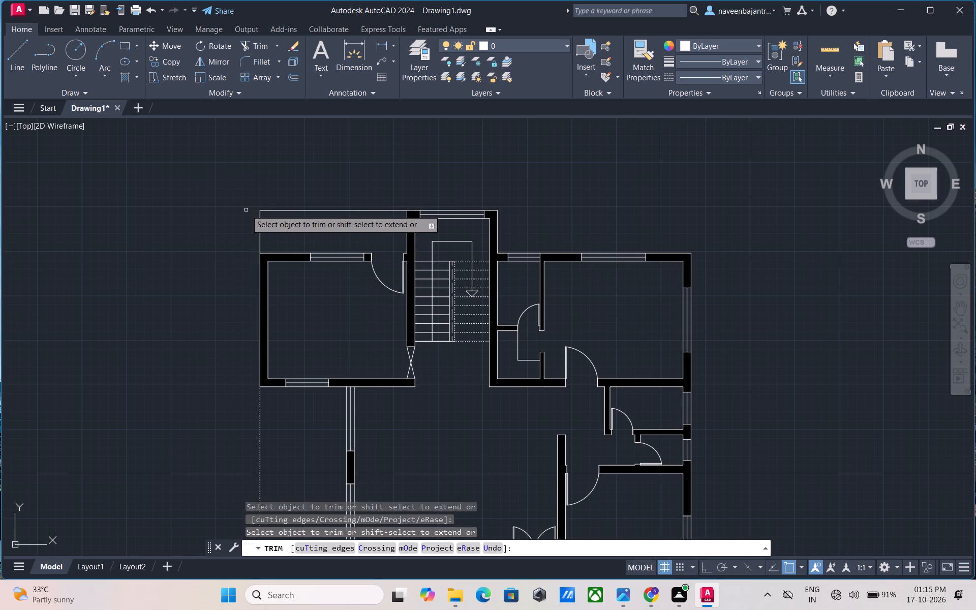
key("Escape")
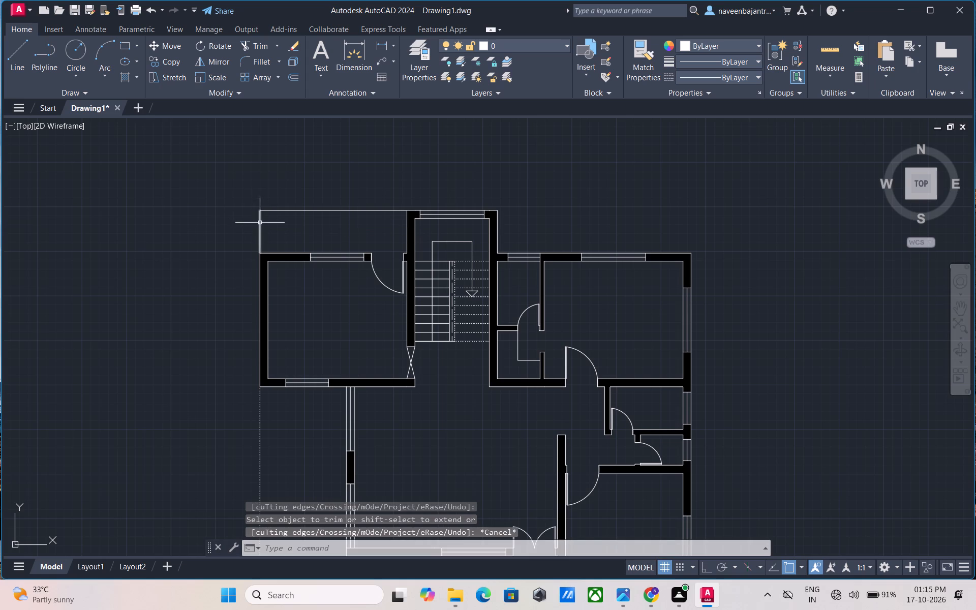
Set the linetype of the two northwest outline lines to JIS_02_1.0.
left_click(260, 223)
left_click(310, 210)
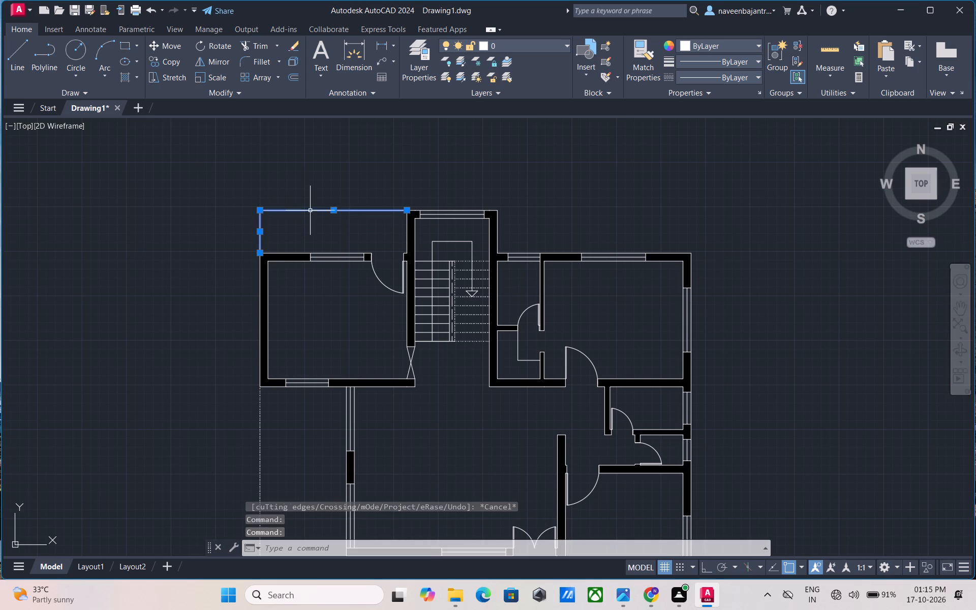
left_click(759, 79)
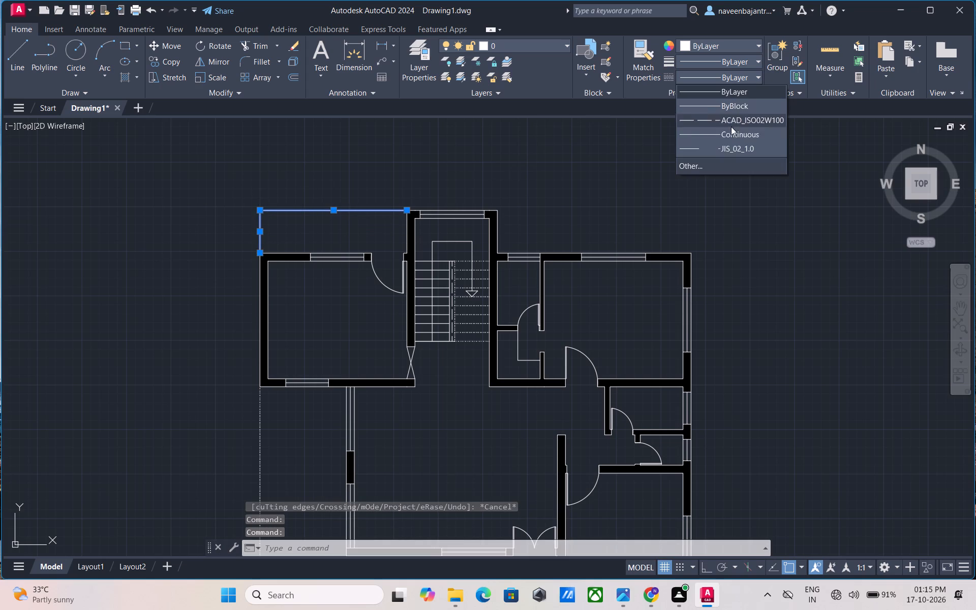
left_click(728, 145)
key("Escape")
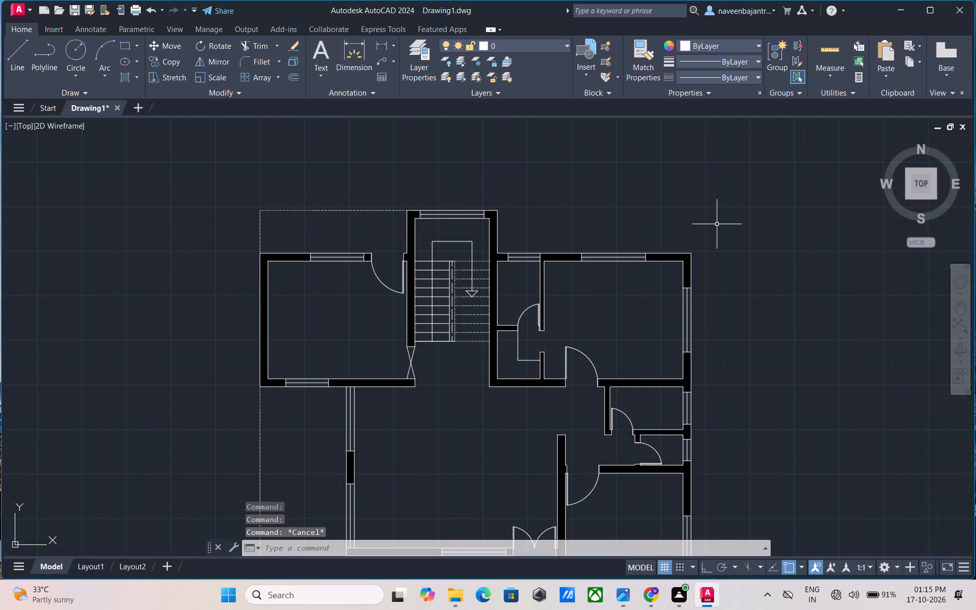
Draw crossing outline lines north from the northeast room's northeast corner and east from the staircase's northeast corner.
middle_click_drag(685, 208, 545, 218)
key("Escape")
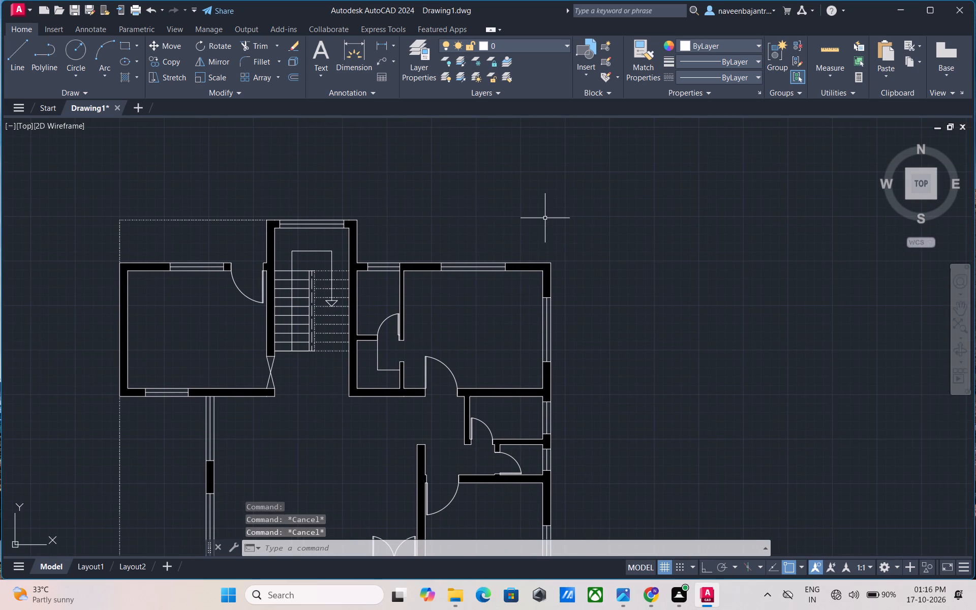
type("L")
key("space")
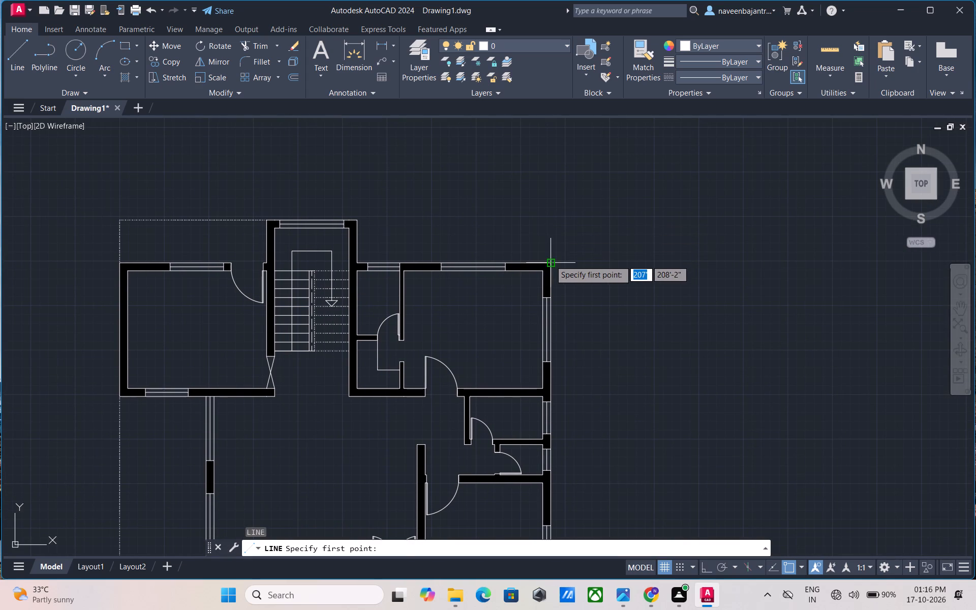
left_click(550, 260)
left_click(550, 181)
key("Escape")
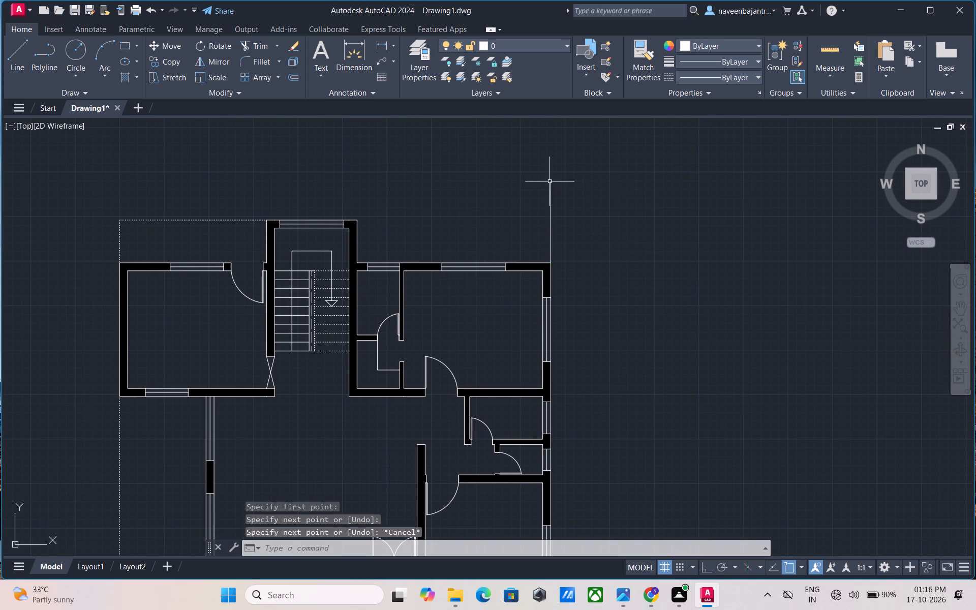
type("L")
key("space")
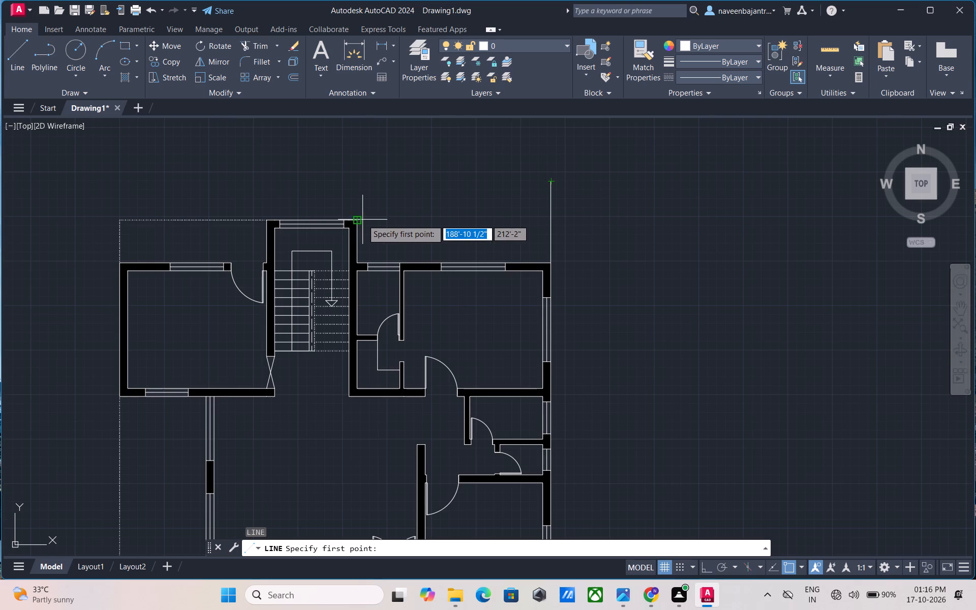
left_click(359, 220)
left_click(607, 216)
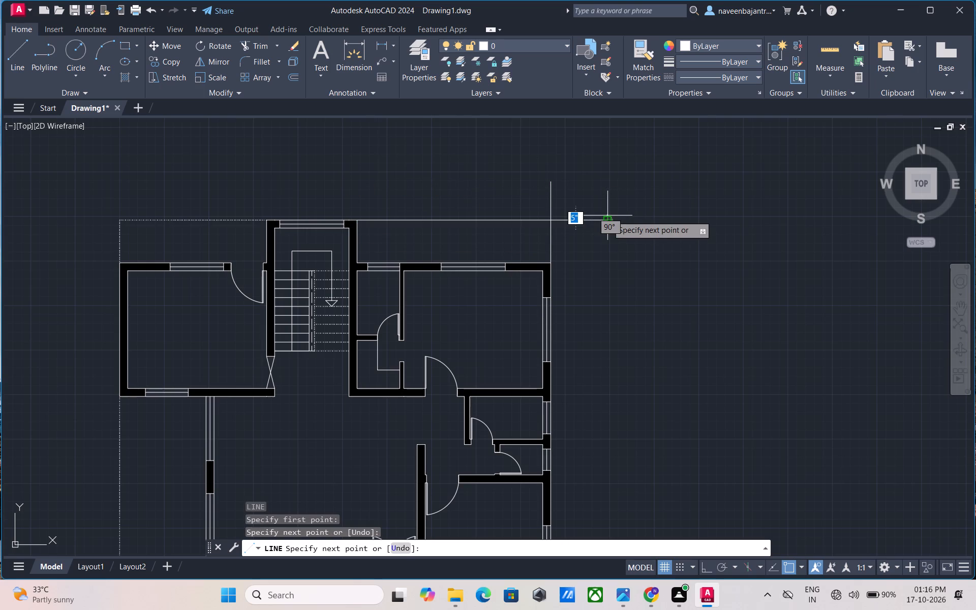
key("Escape")
Trim both outline line ends that overshoot their crossing at the plan's northeast corner.
type("TR")
key("space")
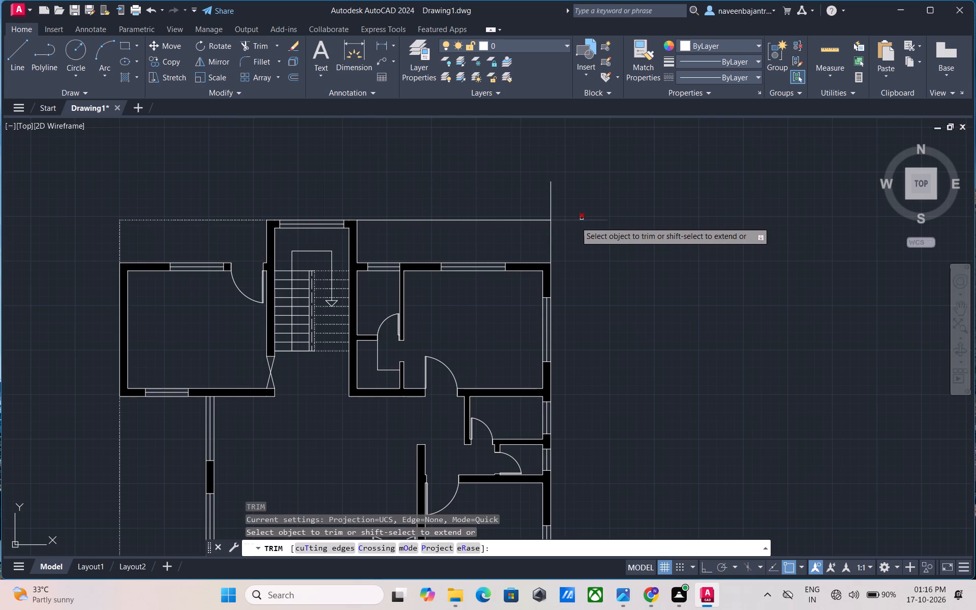
left_click(575, 222)
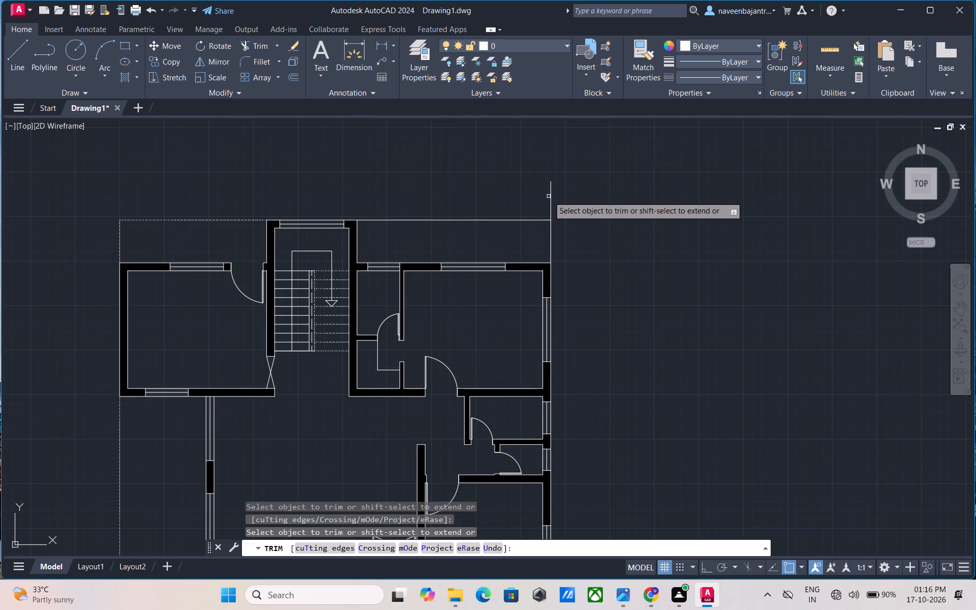
left_click(552, 193)
key("Escape")
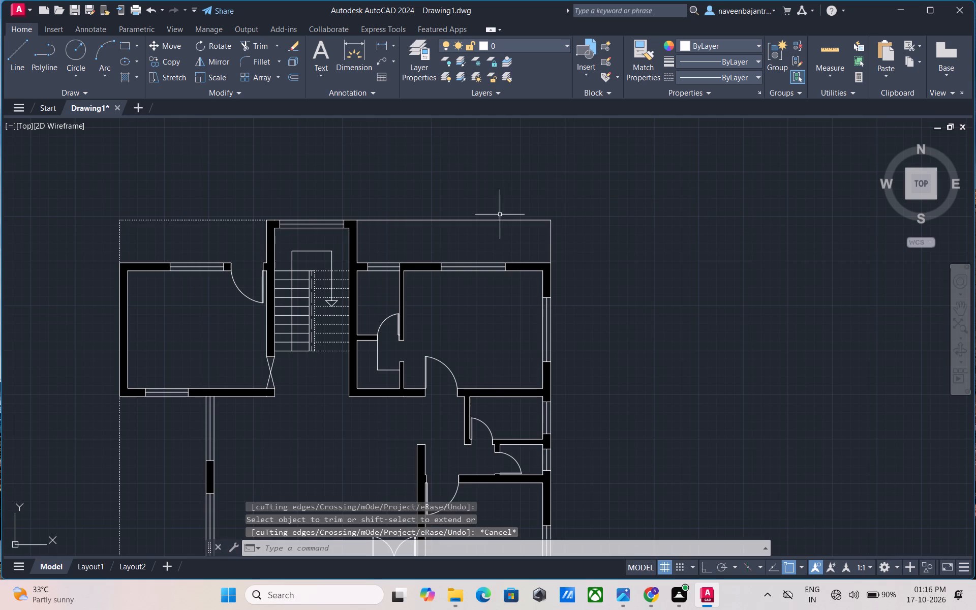
Set the linetype of the two northeast outline lines to JIS_02_1.0.
left_click(498, 219)
left_click(551, 236)
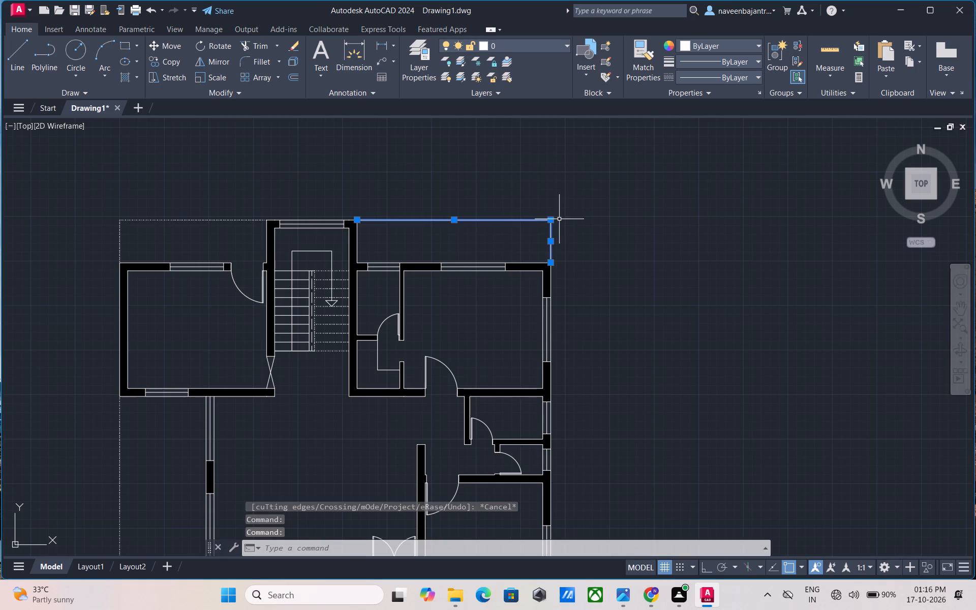
left_click(722, 79)
left_click(710, 150)
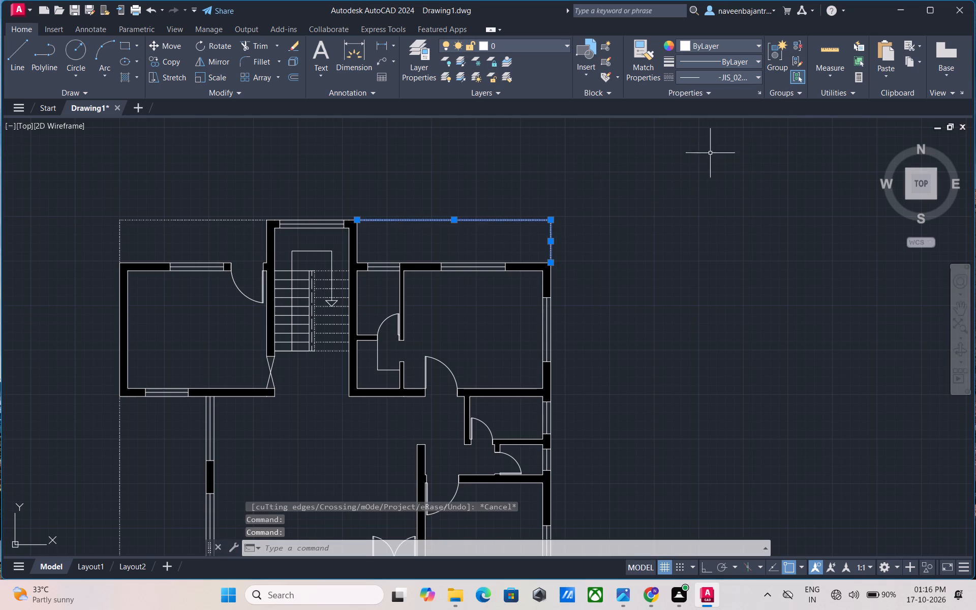
key("Escape")
Copy the entire floor plan from its southeast corner to empty space about 365' east of the original.
scroll(680, 264, "down", 1)
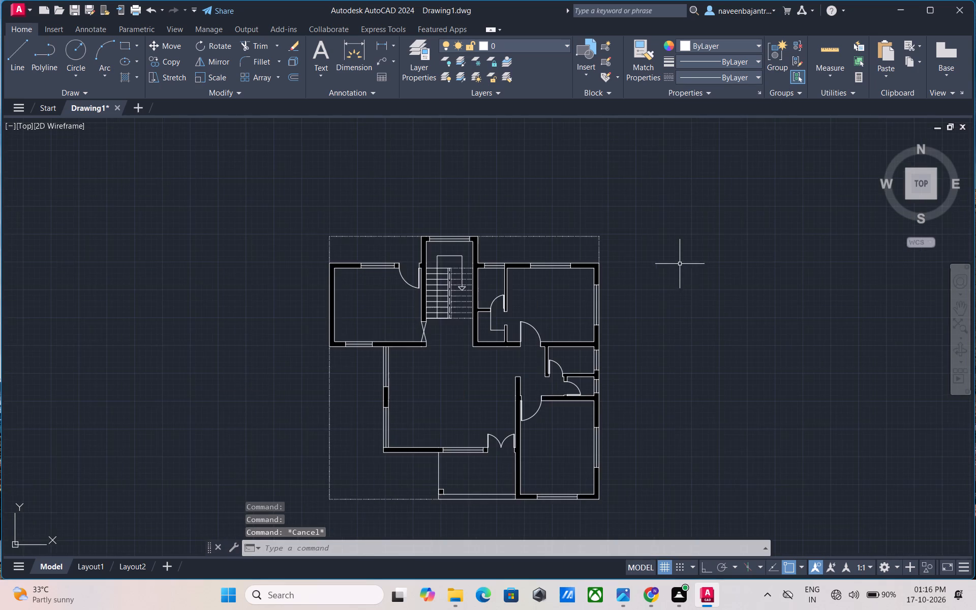
scroll(682, 263, "down", 1)
middle_click_drag(687, 273, 605, 232)
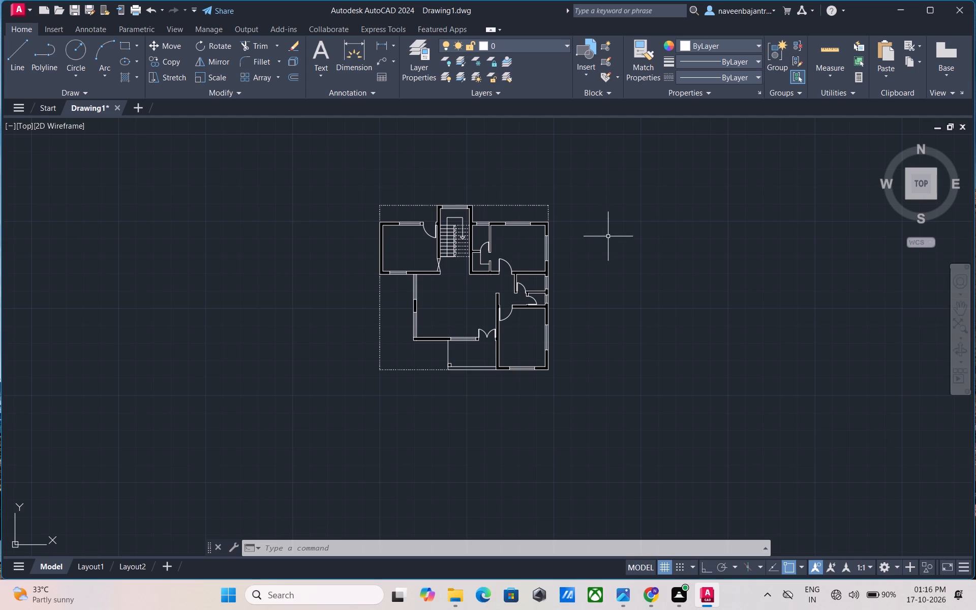
middle_click_drag(609, 254, 587, 260)
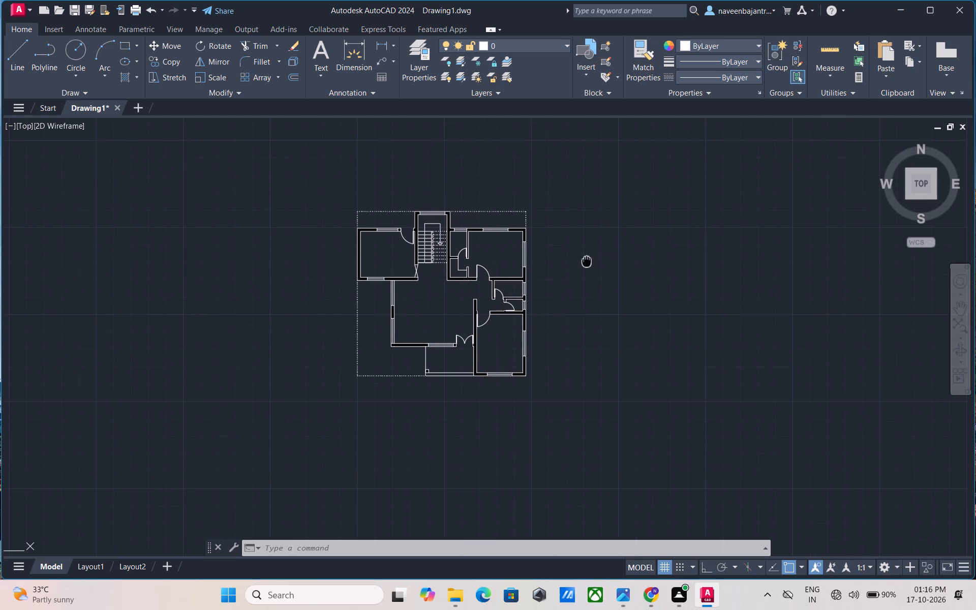
middle_click_drag(587, 260, 533, 273)
key("Escape")
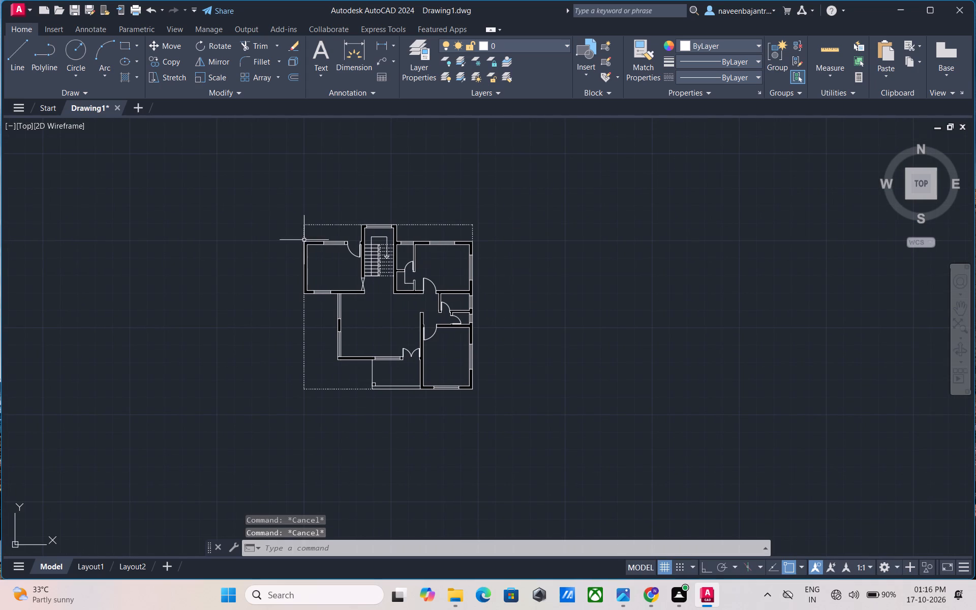
left_click(295, 212)
left_click(481, 408)
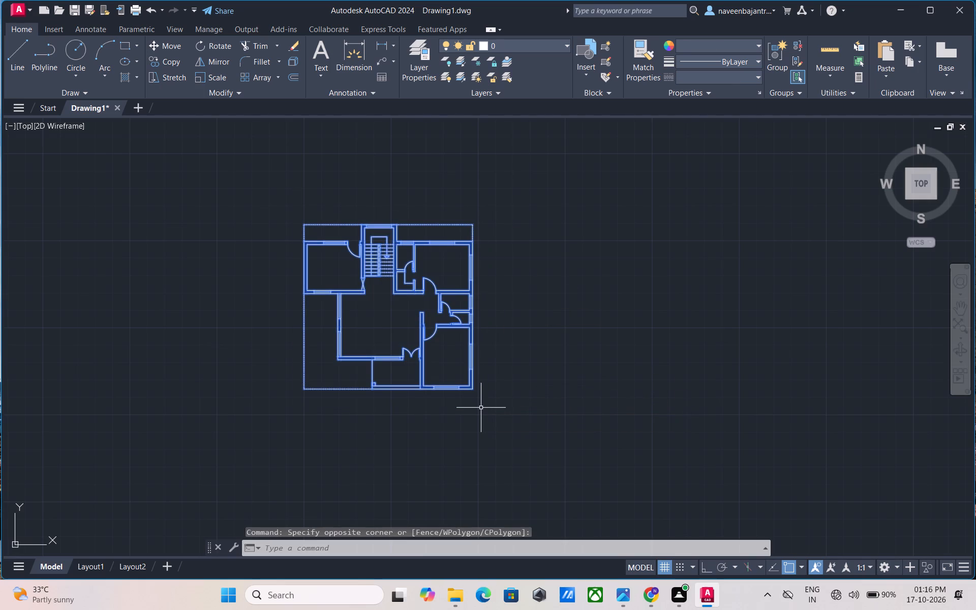
type("CO")
key("space")
left_click(470, 389)
scroll(764, 391, "down", 4)
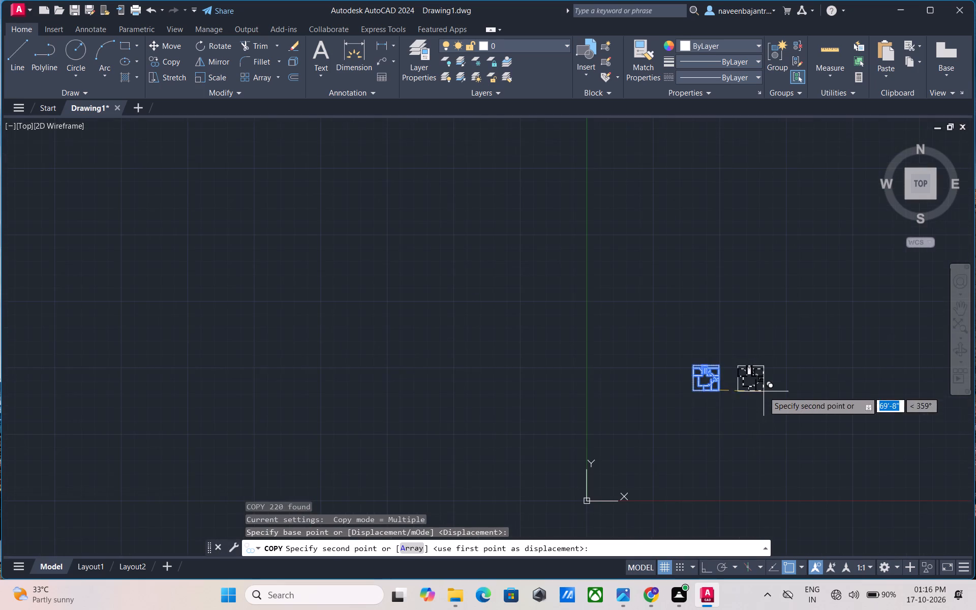
middle_click_drag(765, 387, 499, 399)
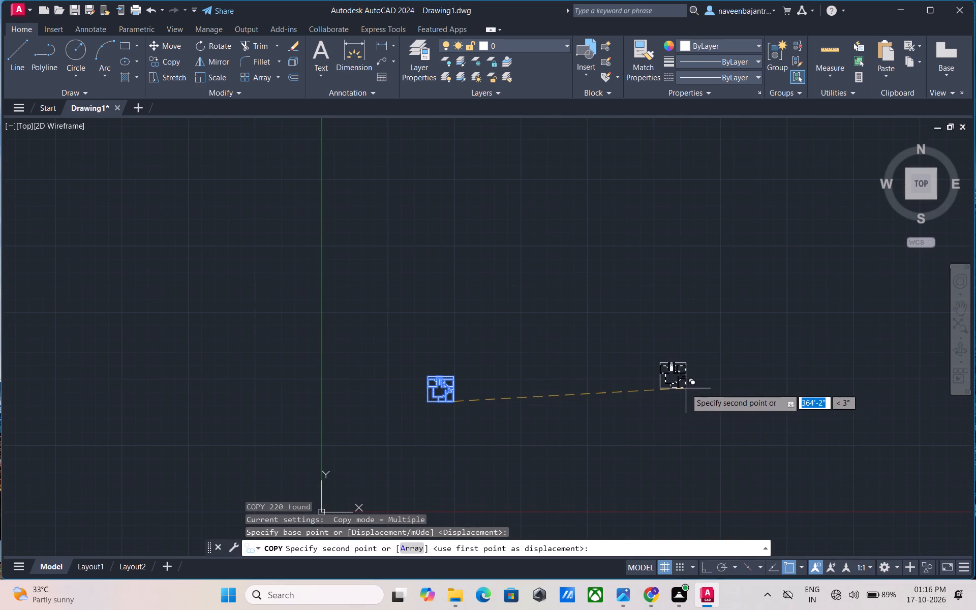
left_click(689, 401)
key("Escape")
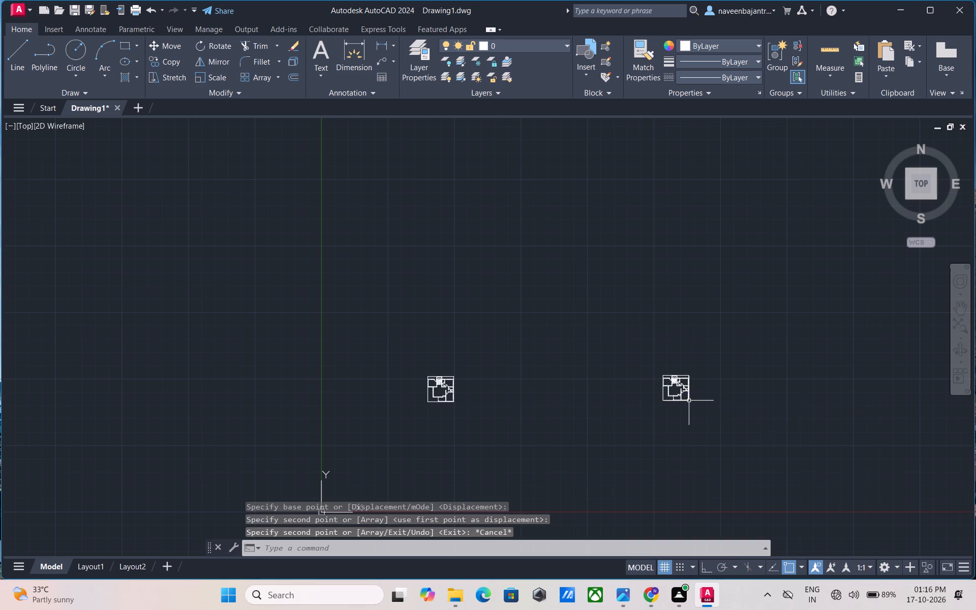
Trim away the outline lines closing off the northeast, northwest and southwest recesses of the copied plan.
scroll(689, 401, "up", 5)
middle_click_drag(714, 305, 710, 364)
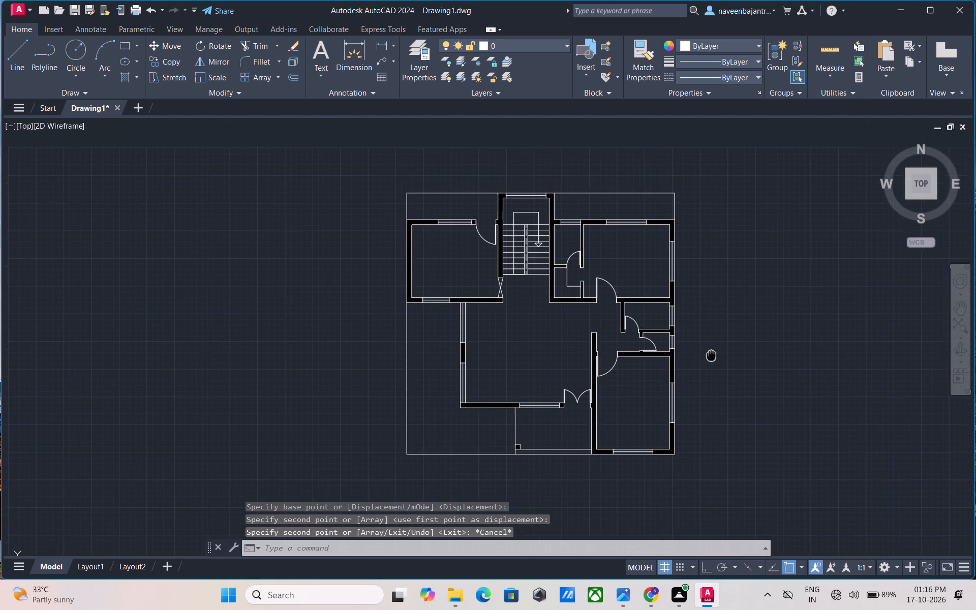
middle_click_drag(710, 364, 710, 364)
scroll(710, 364, "up", 1)
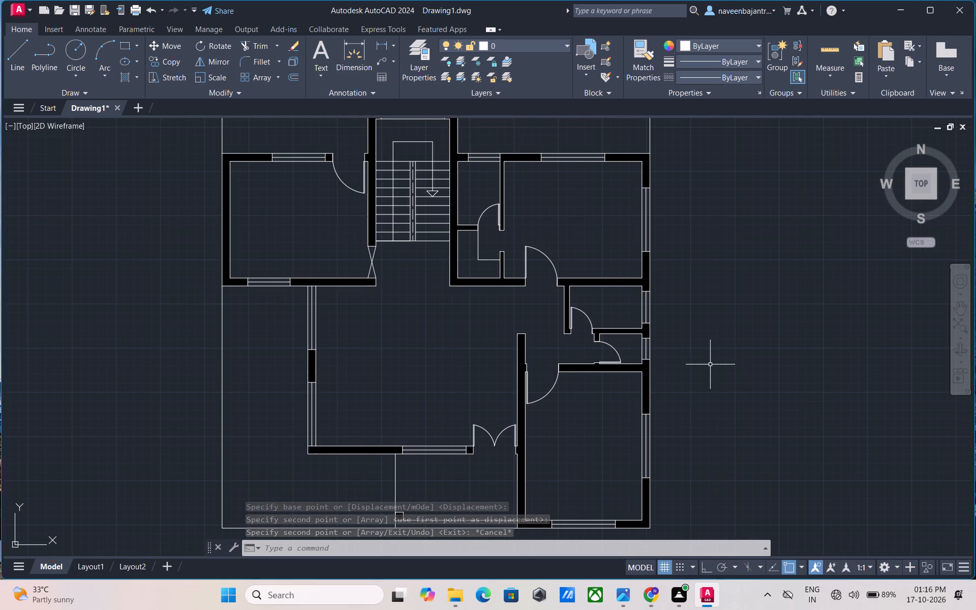
scroll(710, 364, "down", 1)
key("Escape")
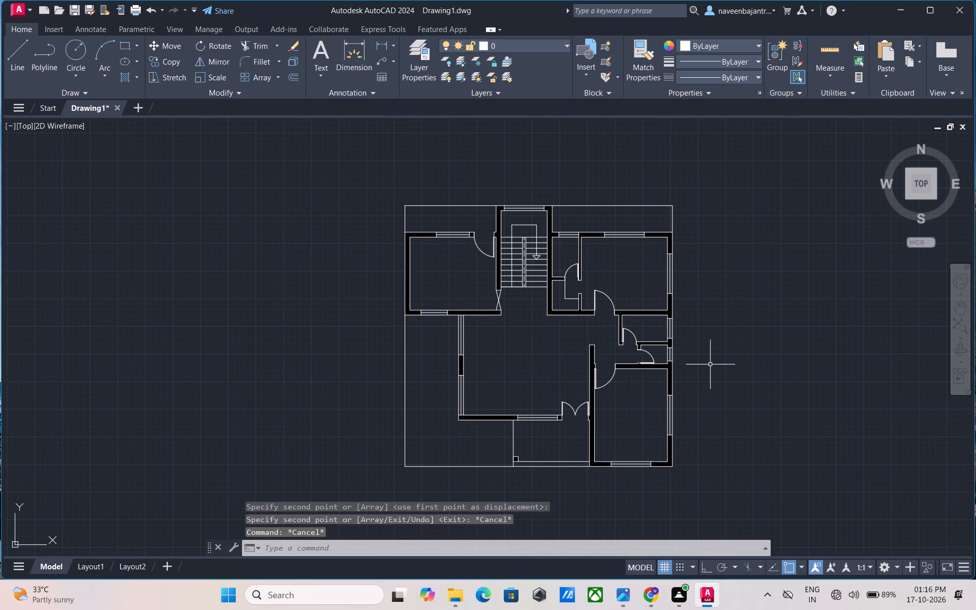
type("TR")
key("space")
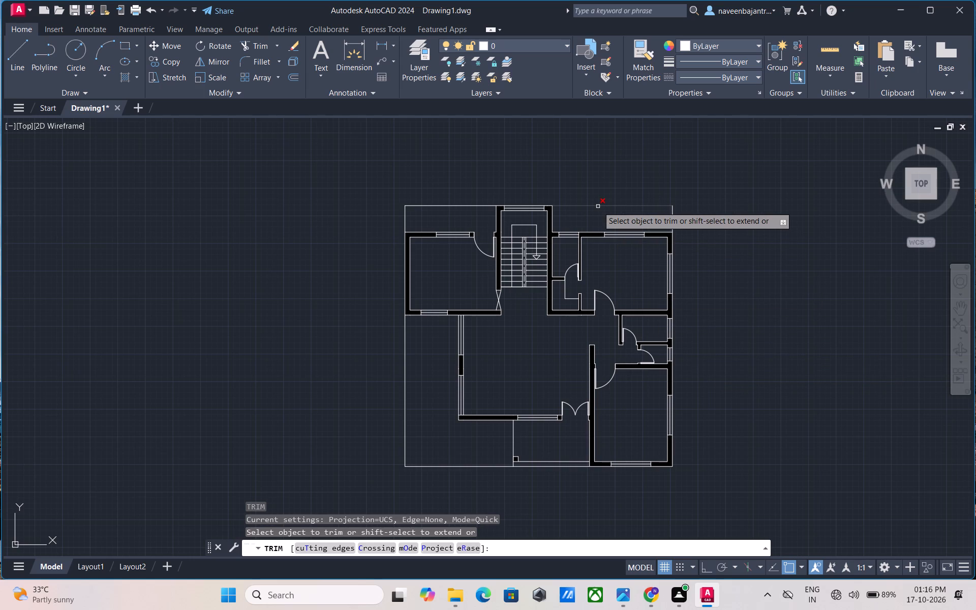
left_click(598, 206)
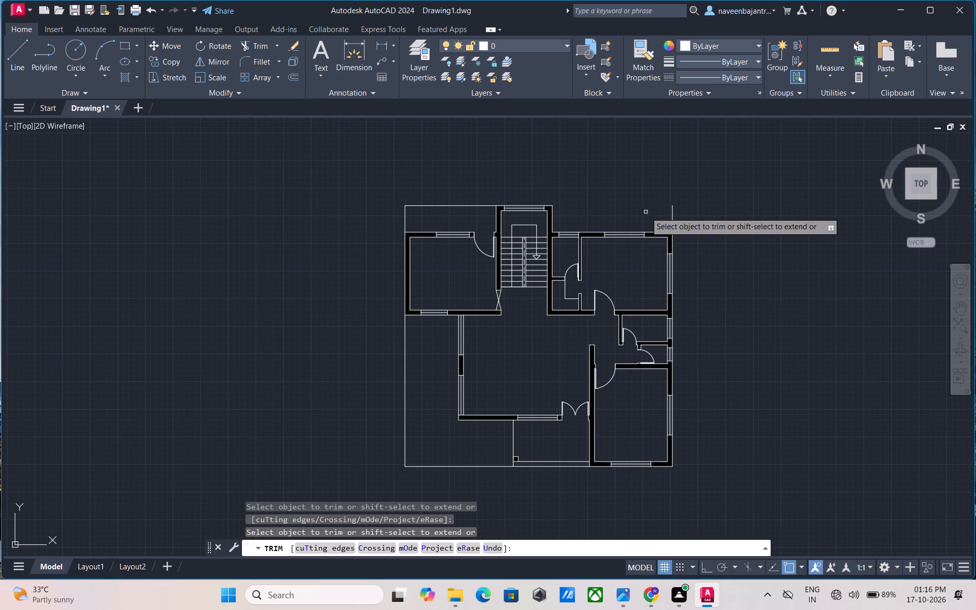
left_click(672, 217)
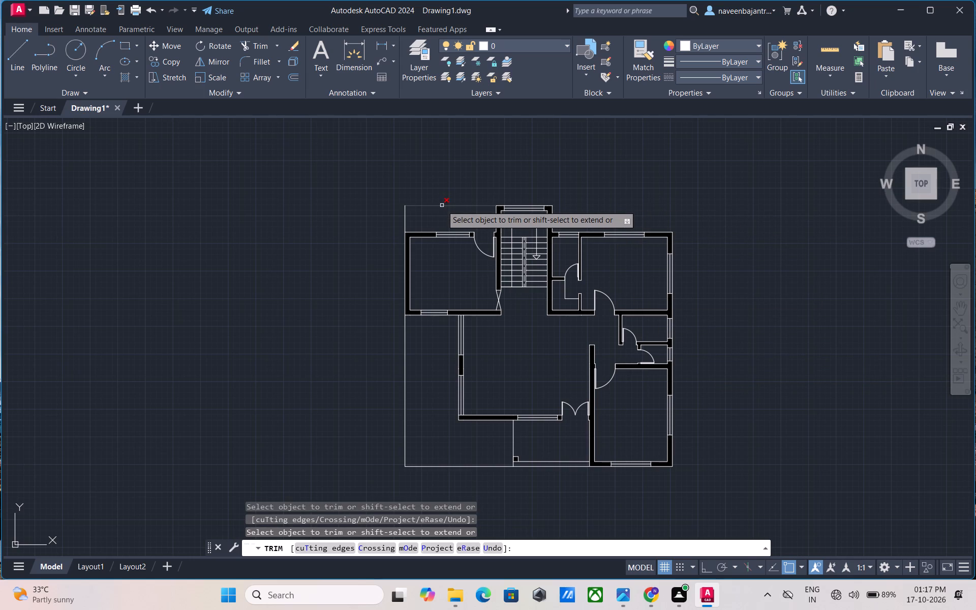
left_click(442, 205)
left_click(407, 218)
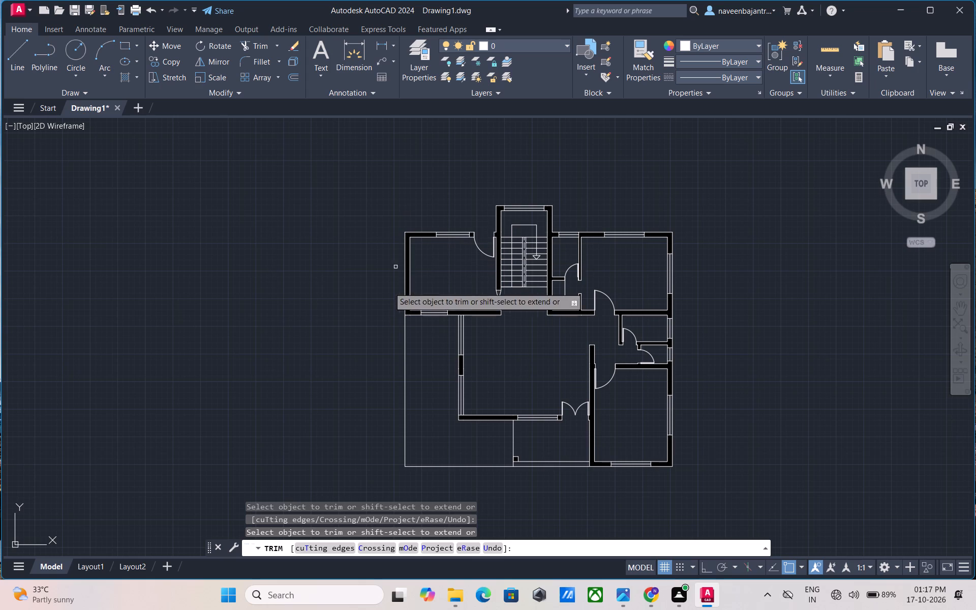
left_click(407, 354)
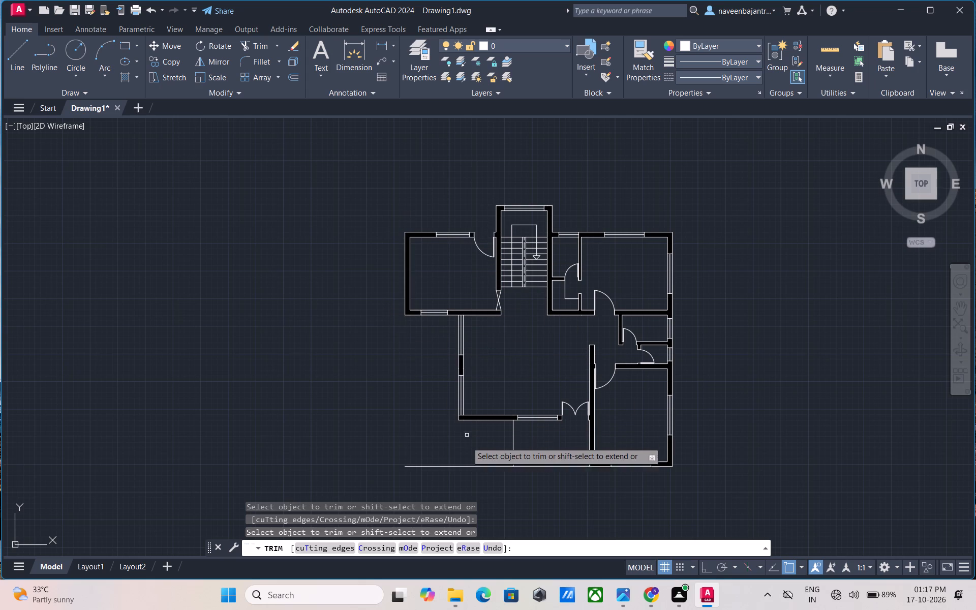
left_click(470, 466)
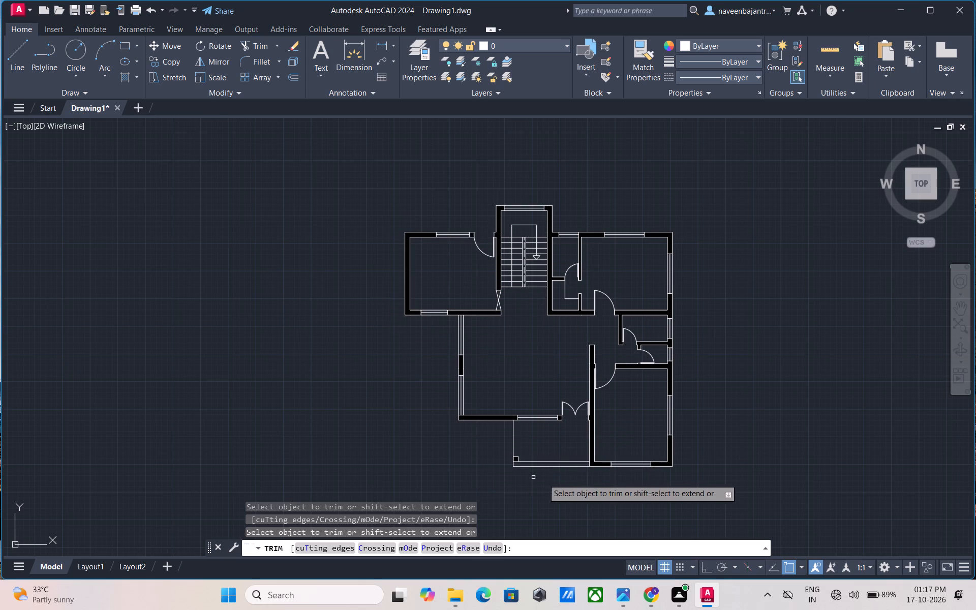
Trim away the copied porch's two south edge lines and the short stub below its corner post.
left_click(581, 467)
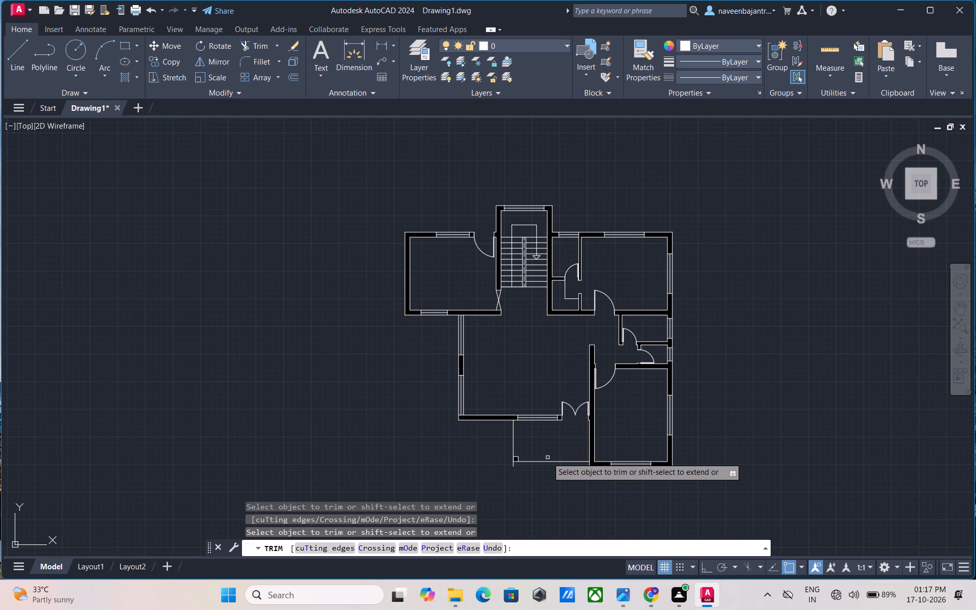
left_click(512, 466)
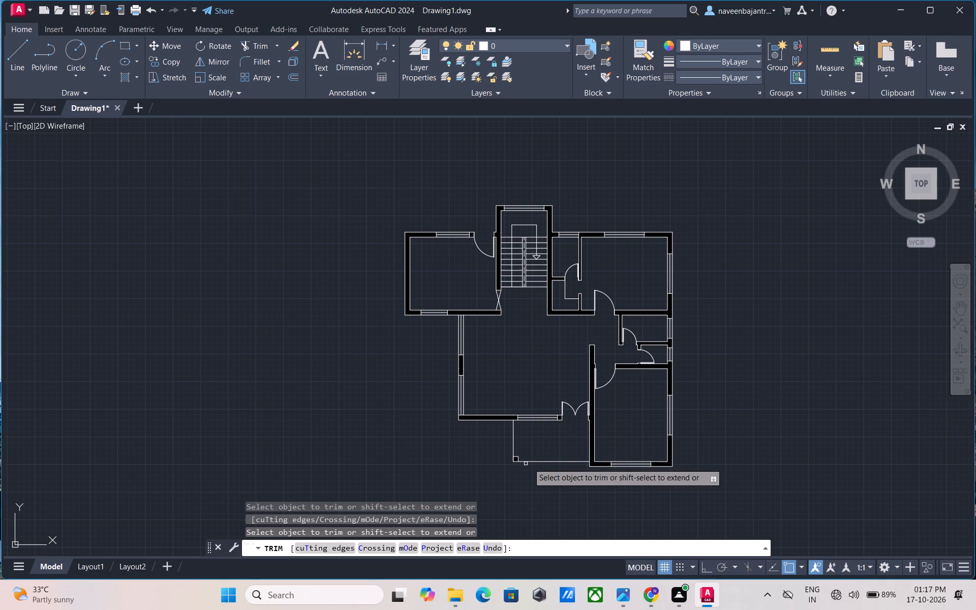
left_click(532, 462)
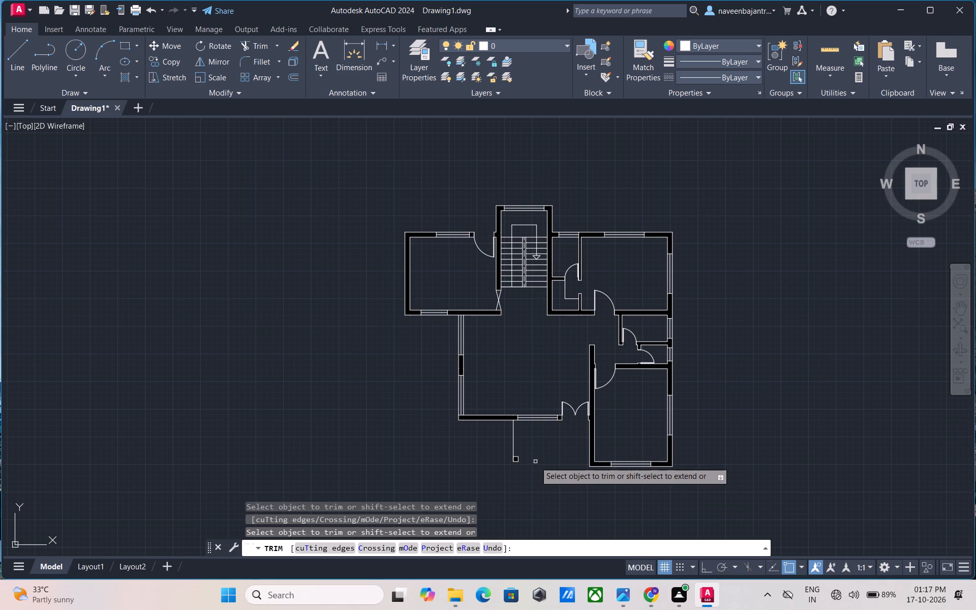
Remove the solid wall hatches around the copied plan's northwest room, staircase, bathroom and northeast room using Trim.
left_click(407, 310)
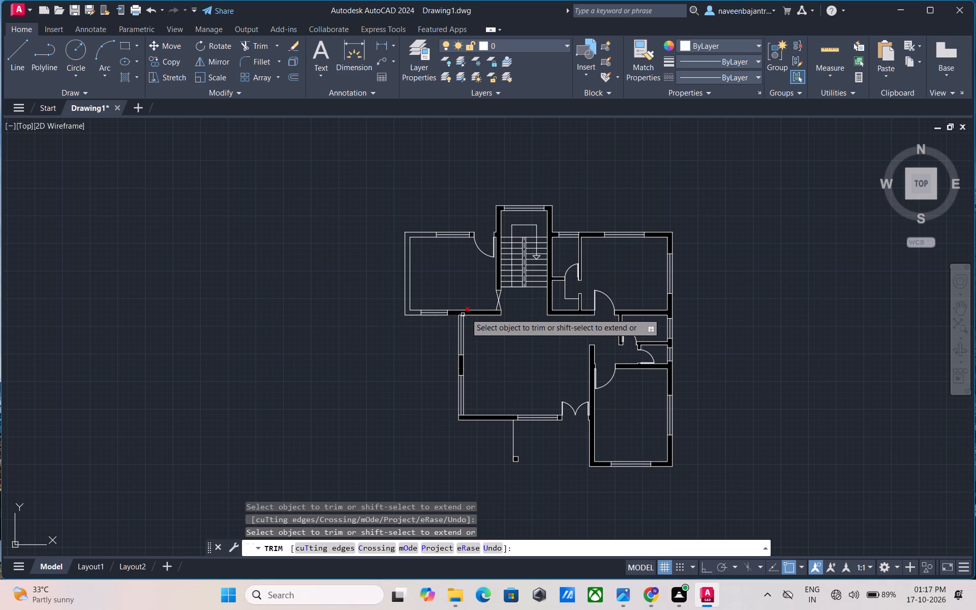
left_click(469, 312)
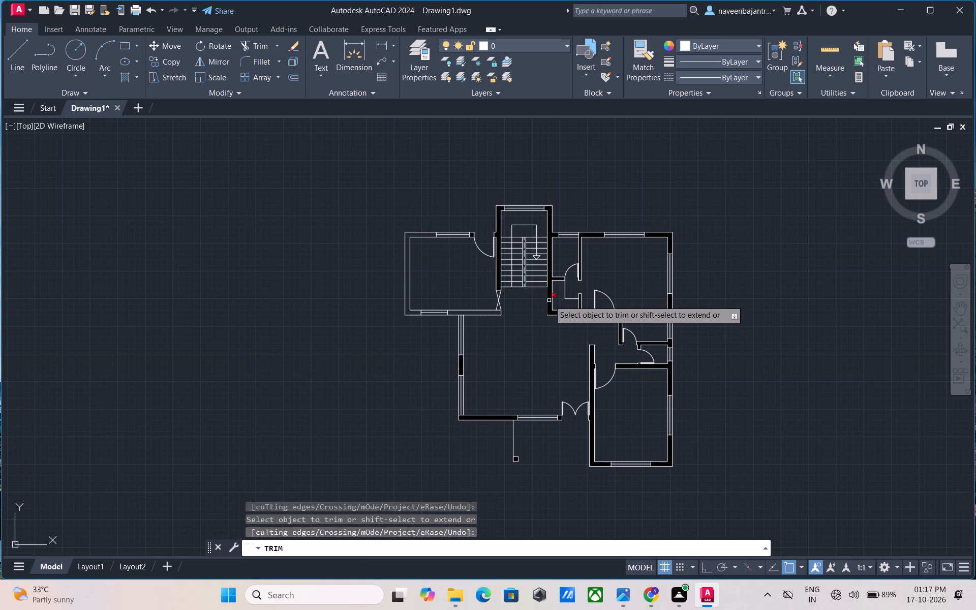
left_click(550, 286)
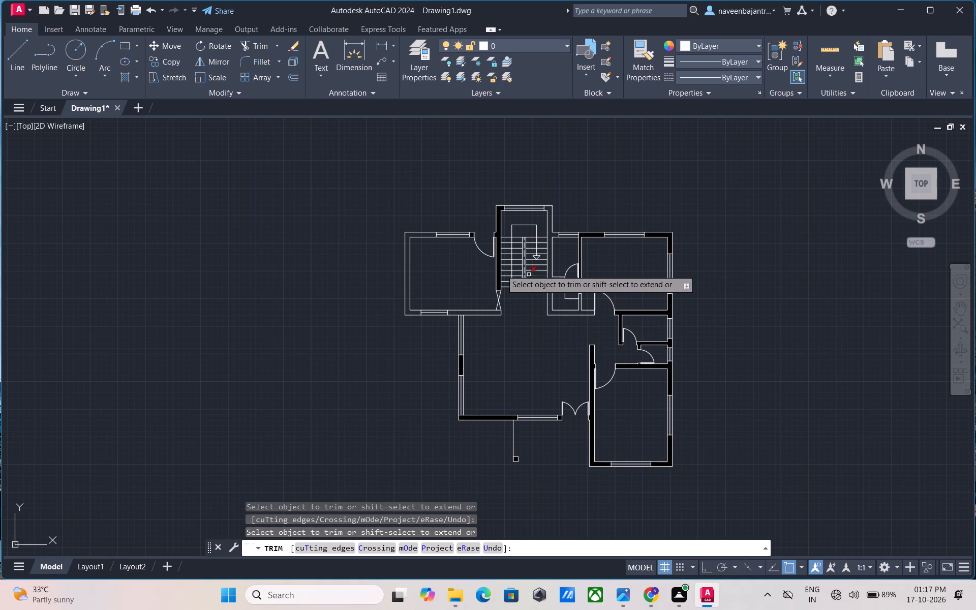
left_click(498, 262)
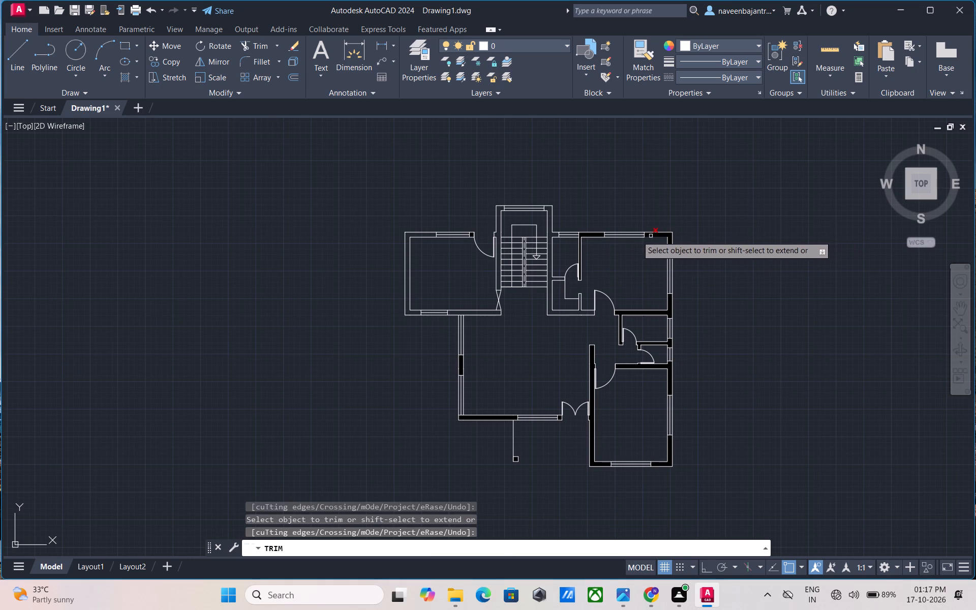
left_click(588, 235)
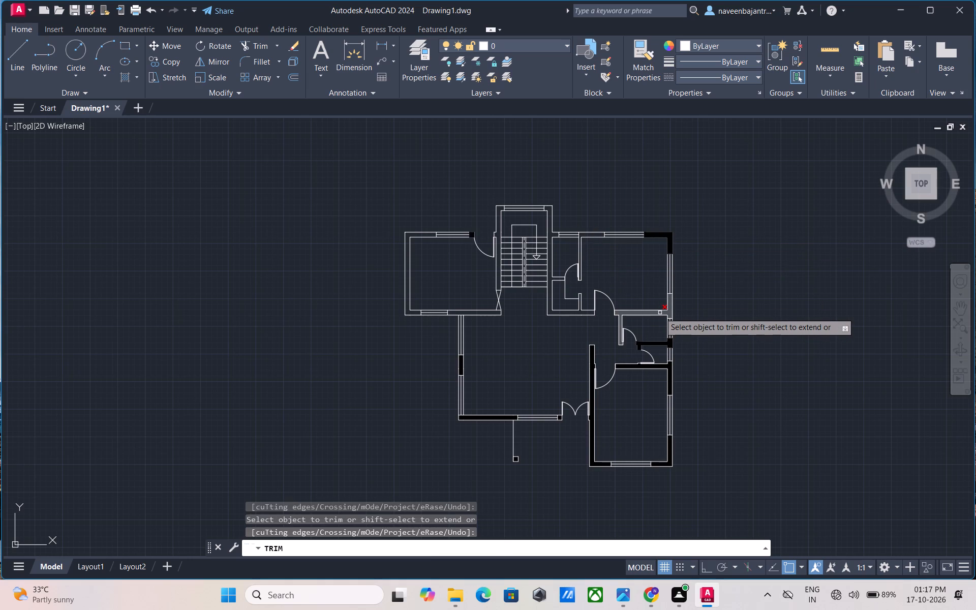
left_click(660, 313)
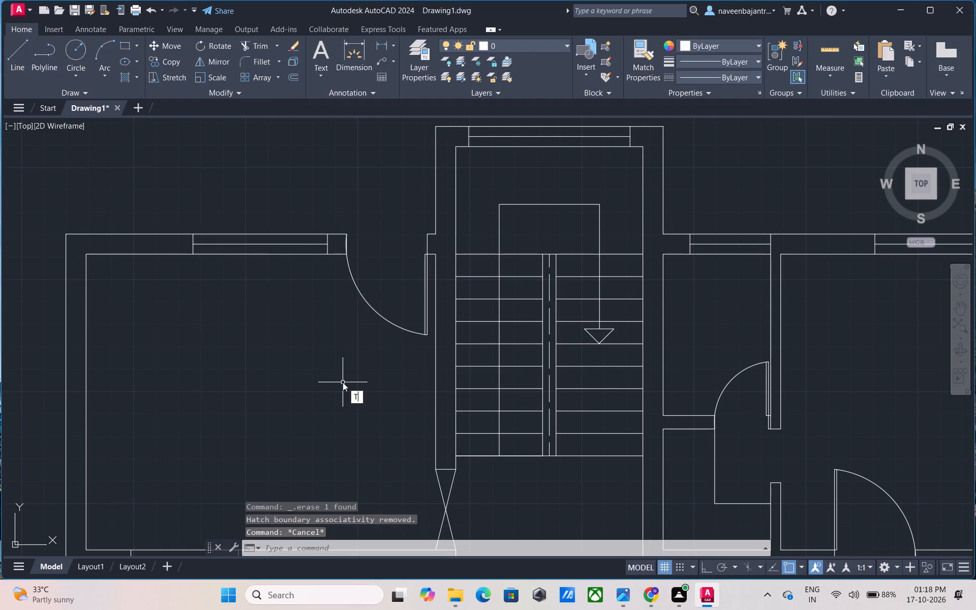
Trim away the copied northwest room's north wall lines and jamb between the window and the door, including the door arc's short end.
key("space")
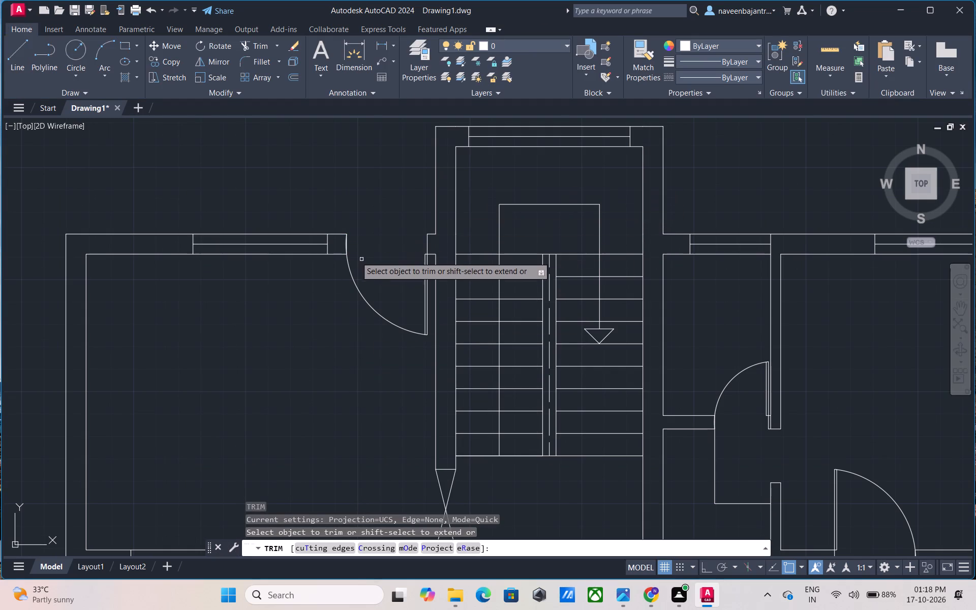
scroll(340, 247, "up", 4)
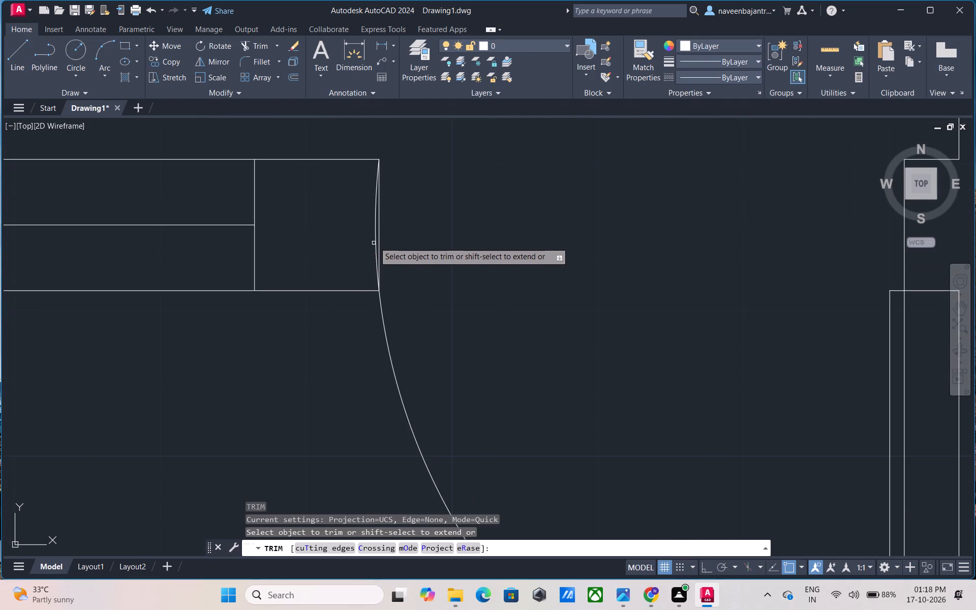
left_click(375, 241)
left_click(378, 238)
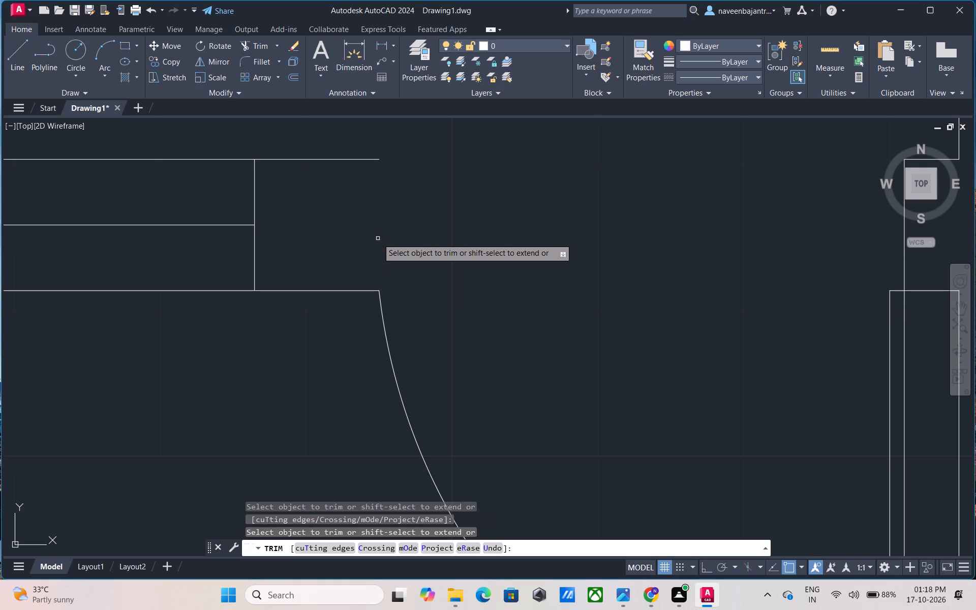
left_click(342, 289)
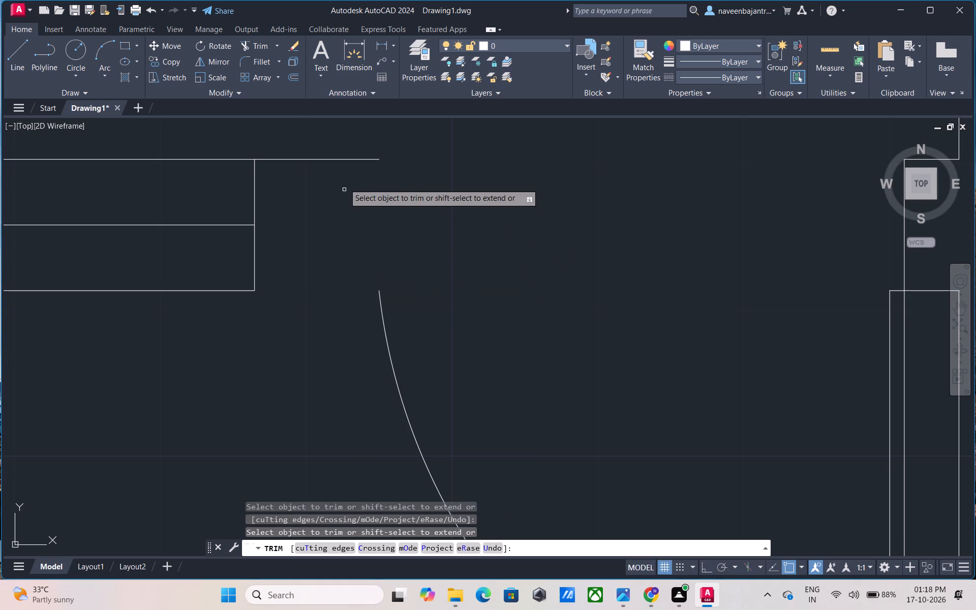
left_click(344, 160)
scroll(345, 170, "down", 2)
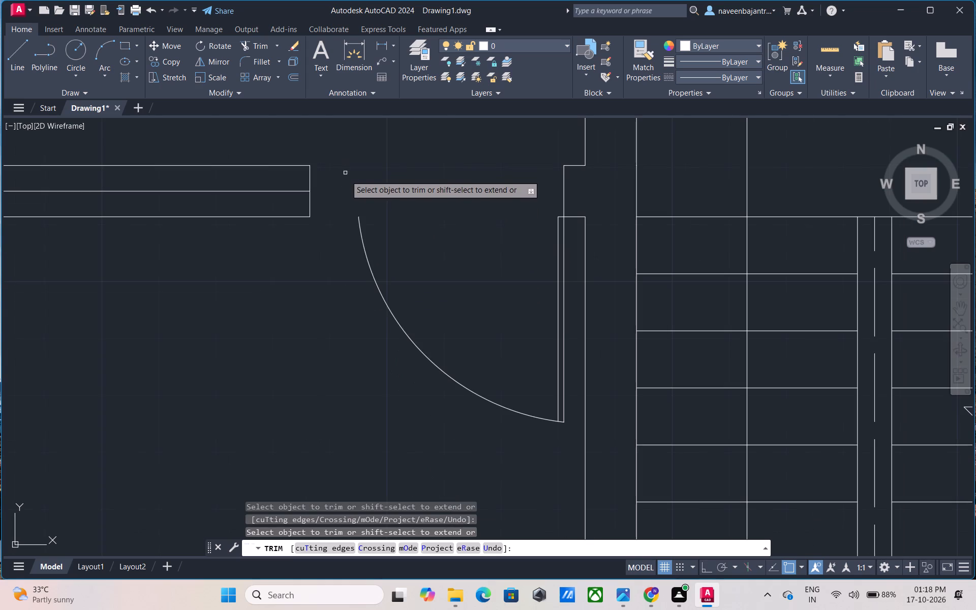
Trim away the copied northwest room's door swing, door leaf and the small wall jamb beside the staircase.
left_click(385, 304)
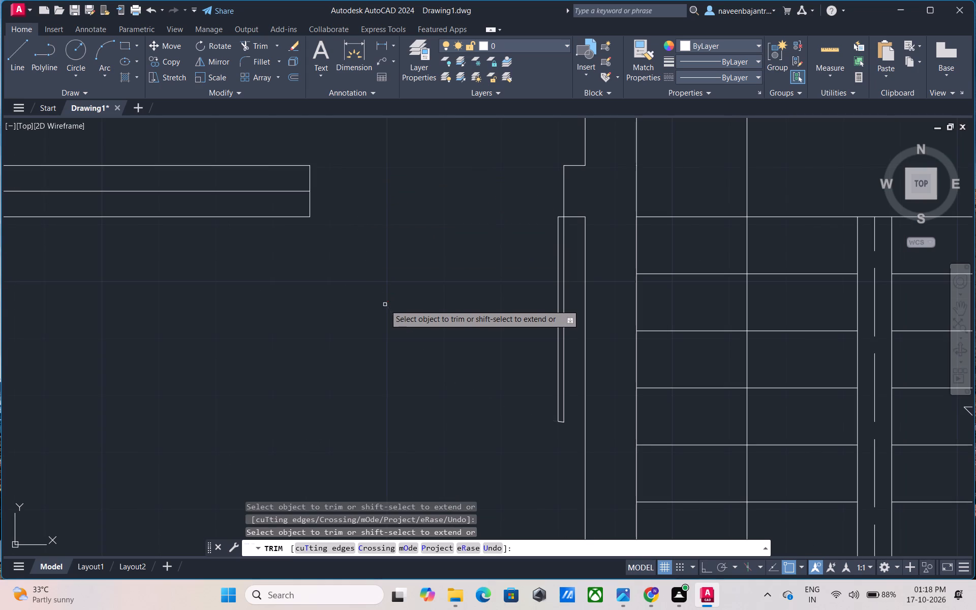
left_click(562, 422)
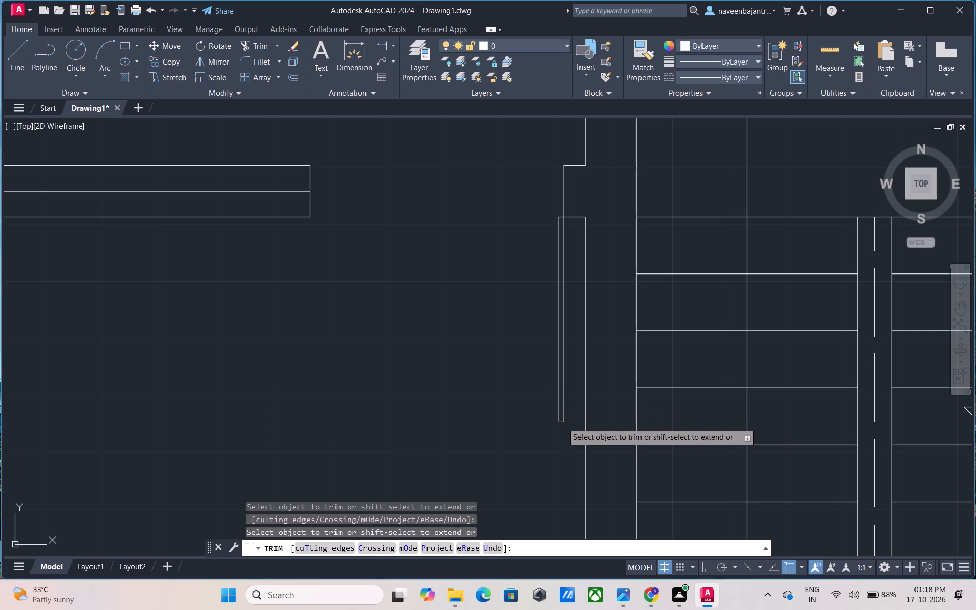
left_click(562, 417)
left_click(557, 403)
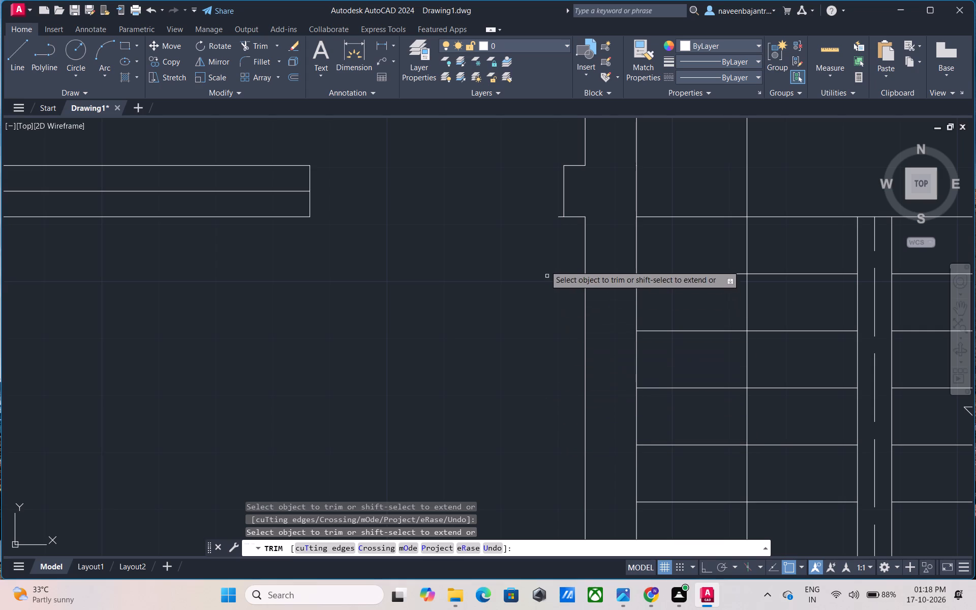
left_click(559, 217)
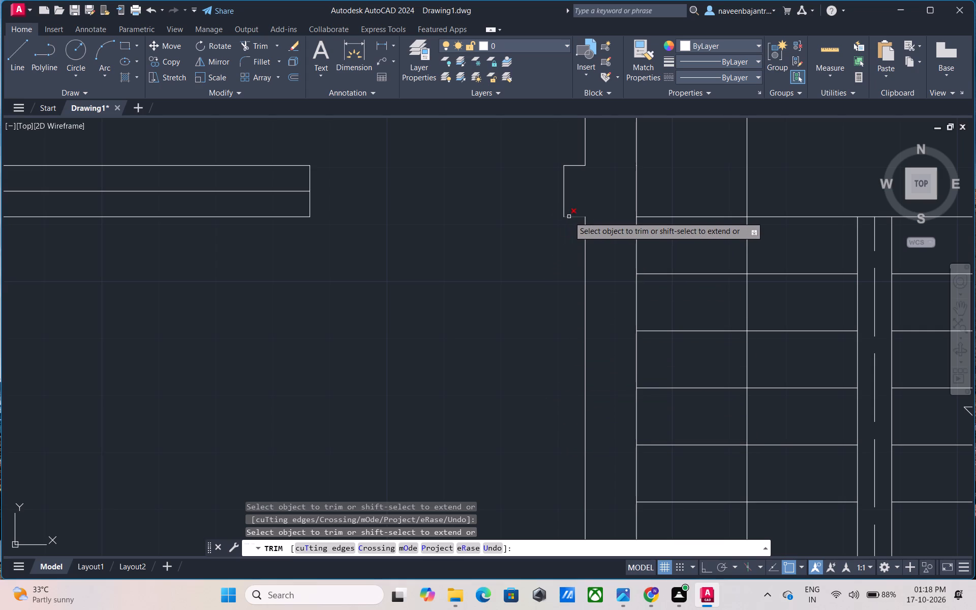
left_click(569, 217)
left_click(564, 204)
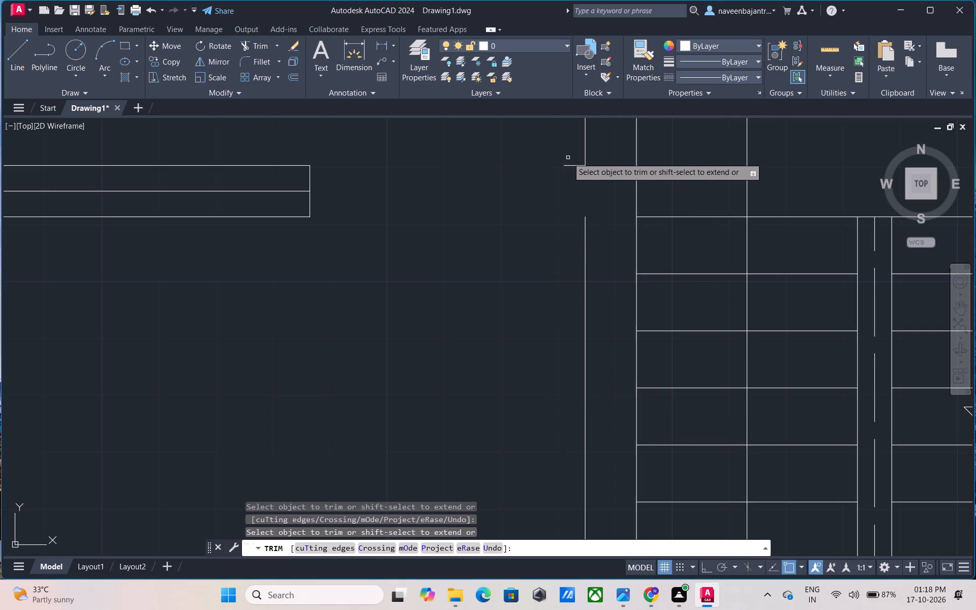
left_click(569, 165)
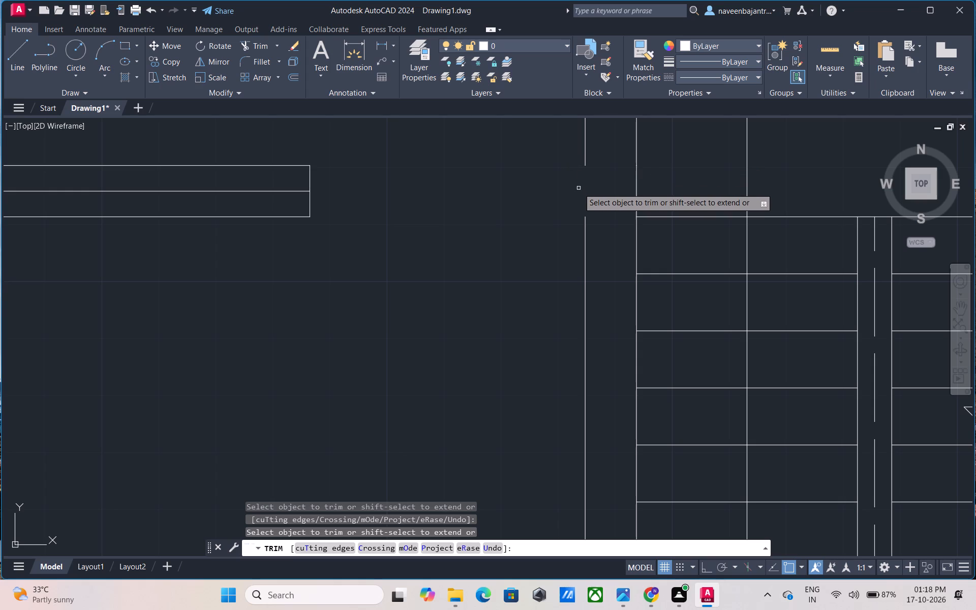
Trim away the window in the copied northwest room's north wall, along with the wall's inner line.
scroll(578, 188, "down", 2)
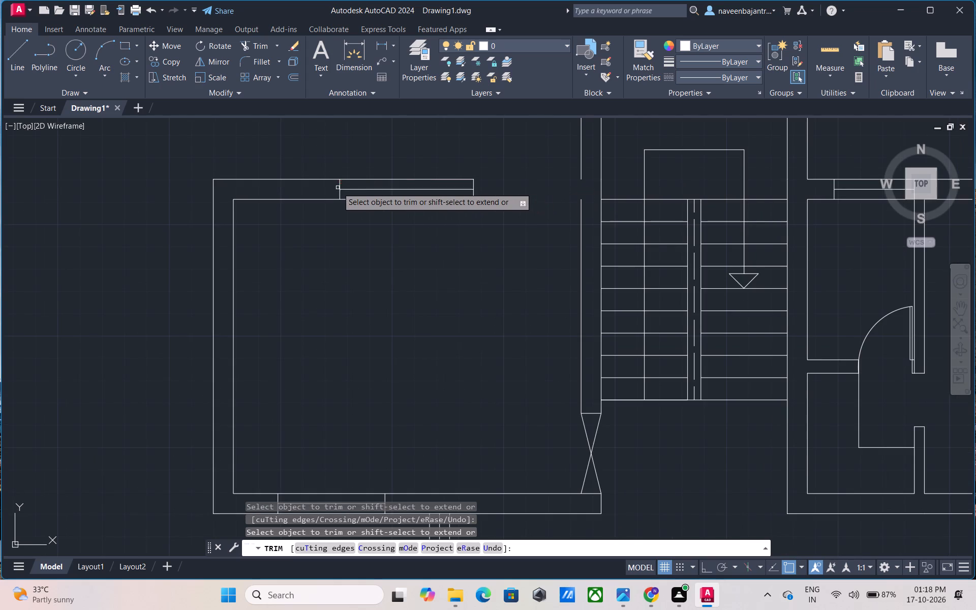
left_click(354, 177)
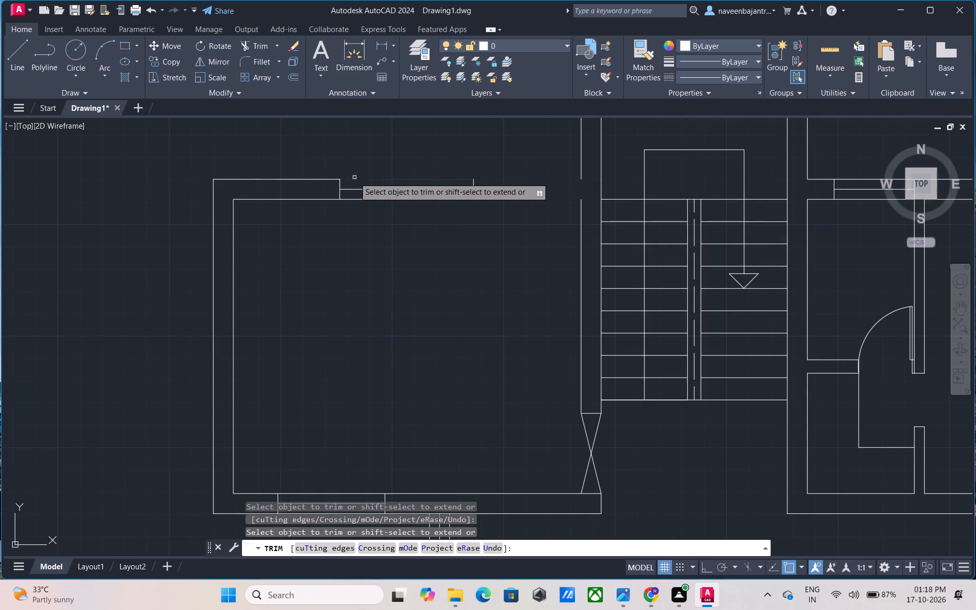
left_click(341, 184)
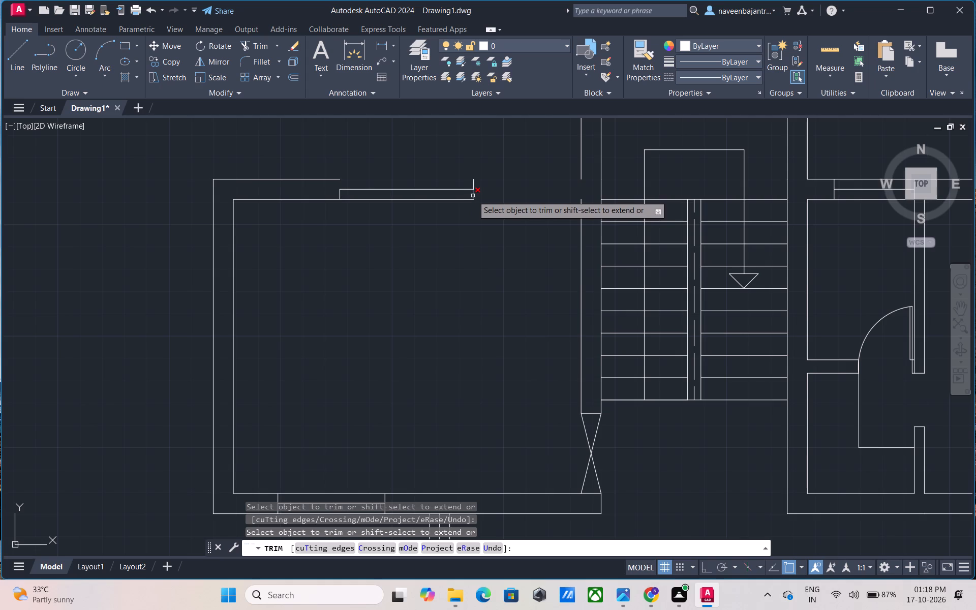
left_click(473, 196)
left_click(473, 179)
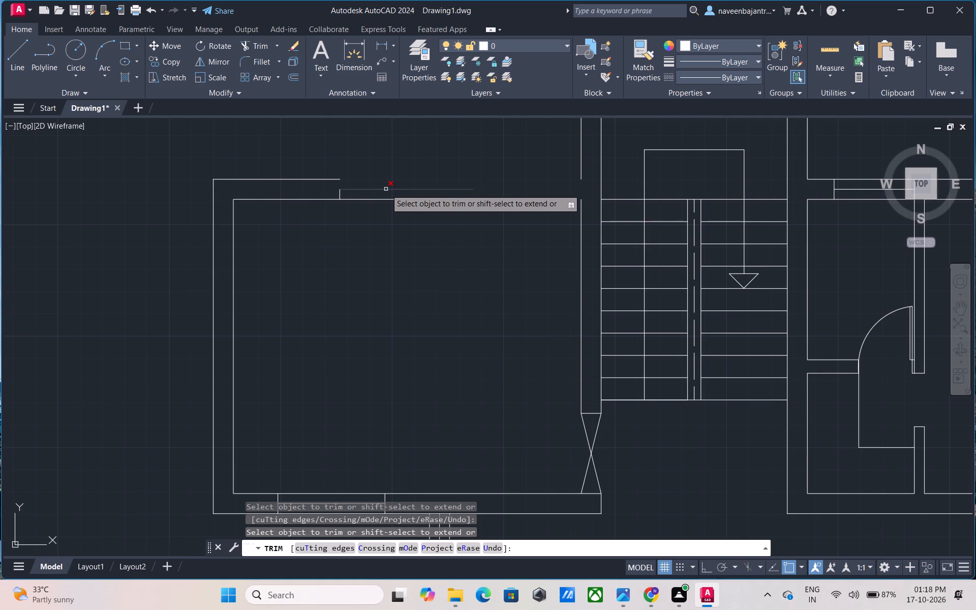
left_click(386, 189)
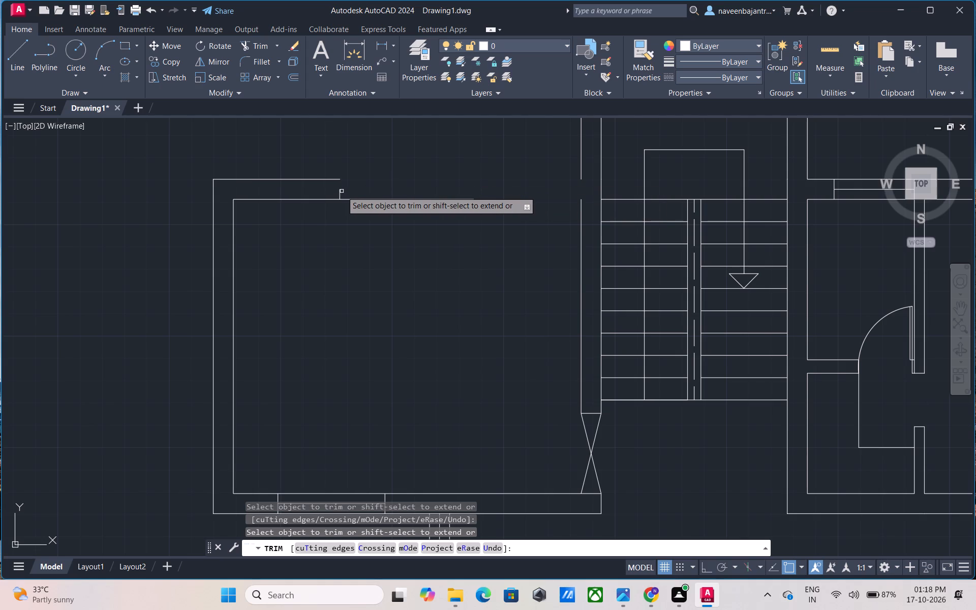
left_click(341, 192)
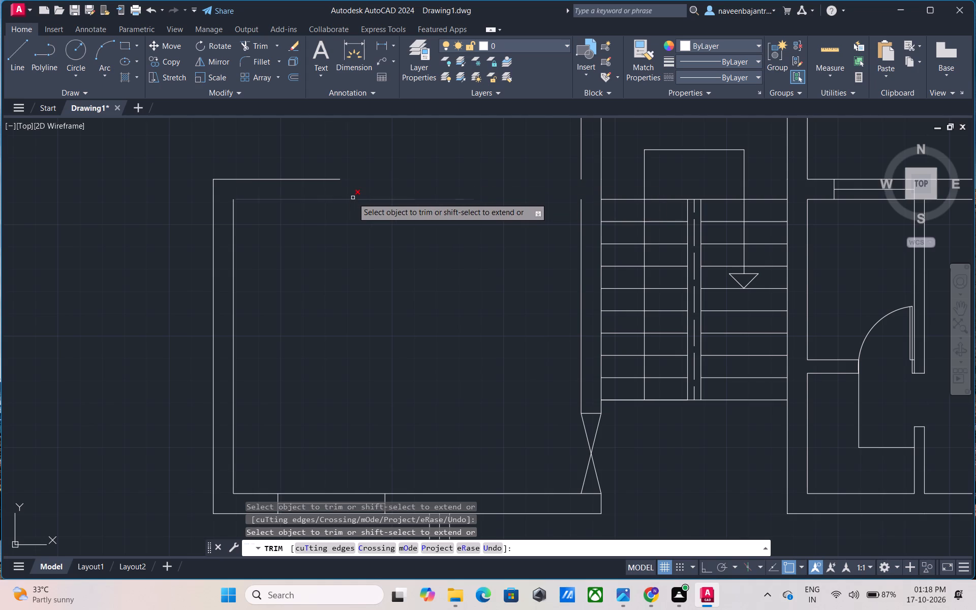
left_click(353, 198)
Trim away the copied northwest room's remaining north wall line, both west wall lines and the south wall ends west of the window.
left_click(304, 179)
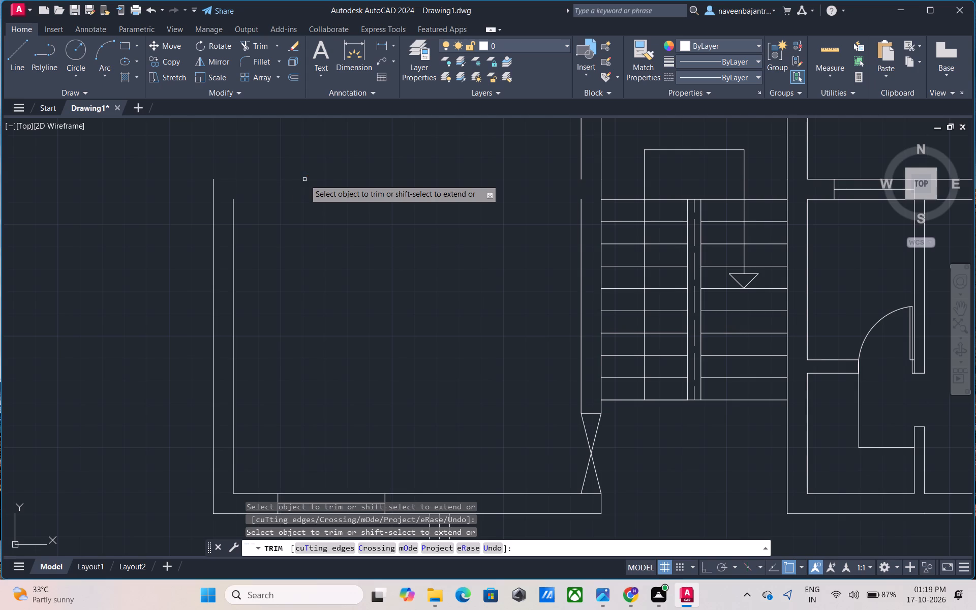
left_click(232, 209)
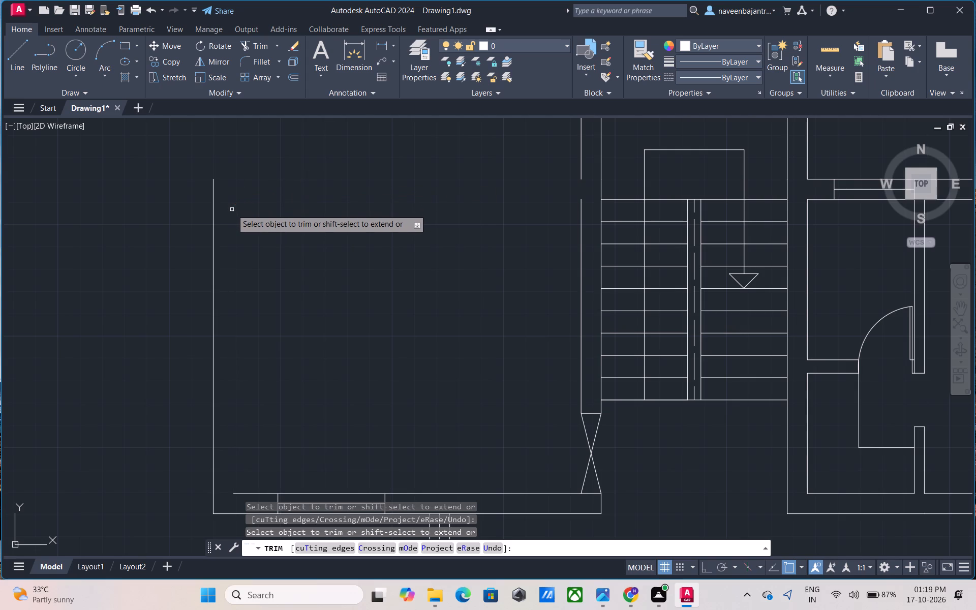
left_click(213, 237)
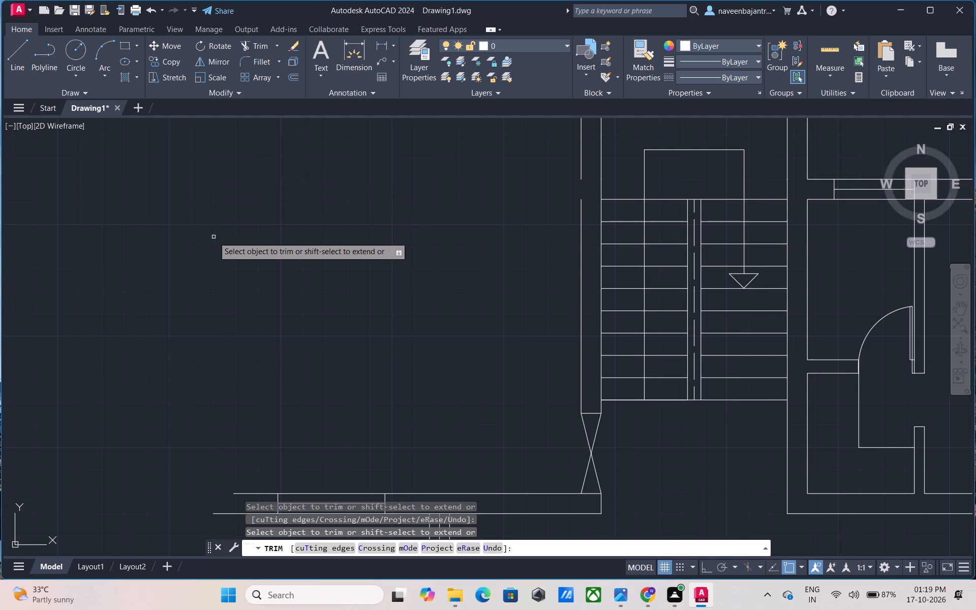
scroll(213, 237, "down", 1)
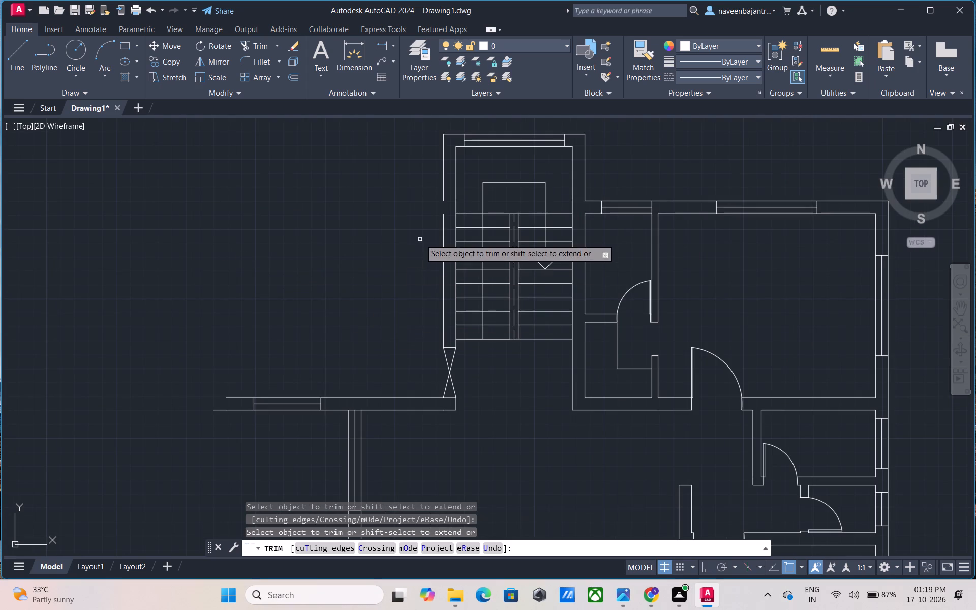
left_click(234, 398)
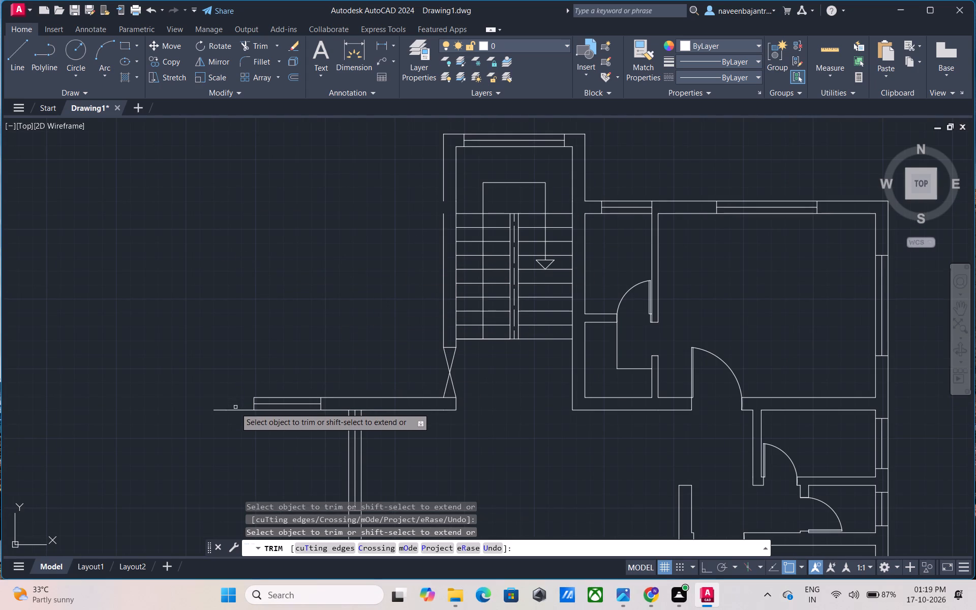
left_click(236, 411)
left_click(224, 409)
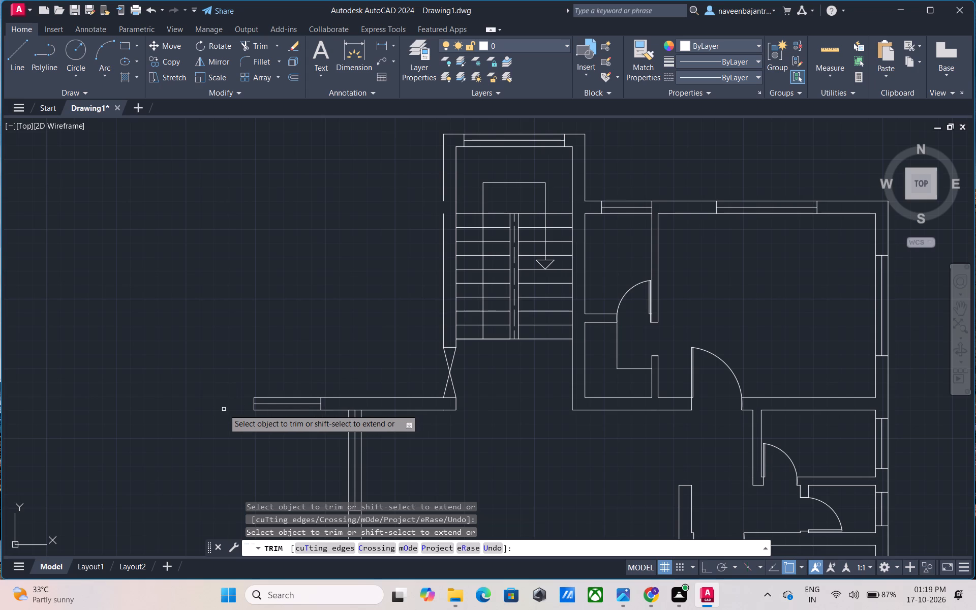
Trim away the copied staircase's outer west wall line, northwest corner lines and inner west wall line above the treads.
left_click(443, 195)
left_click(443, 217)
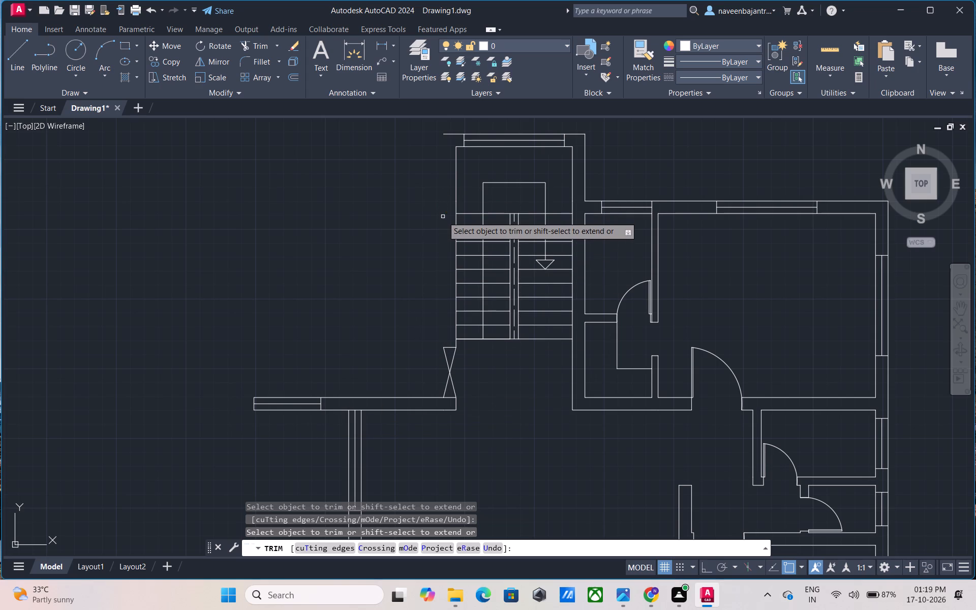
left_click(446, 133)
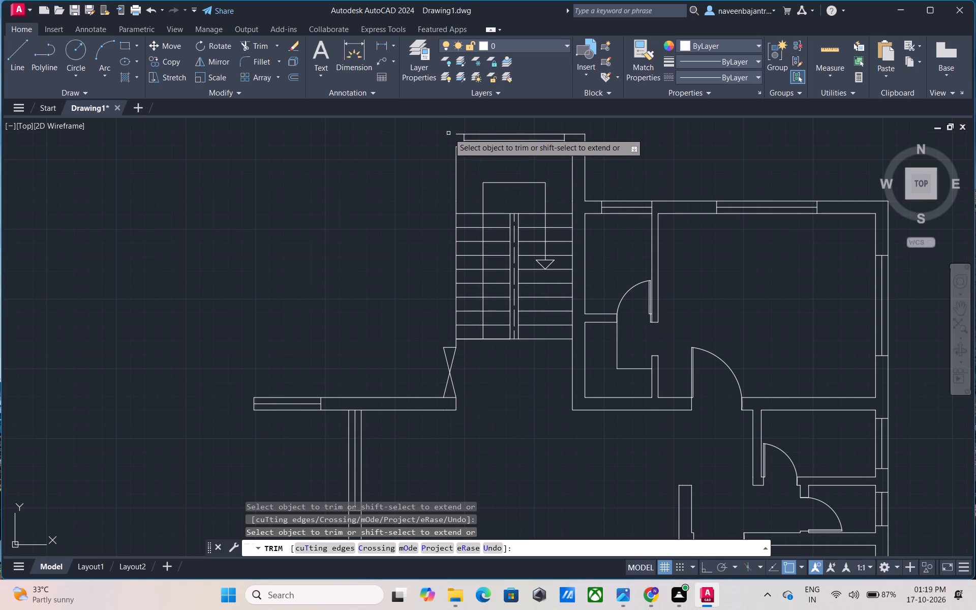
left_click(456, 134)
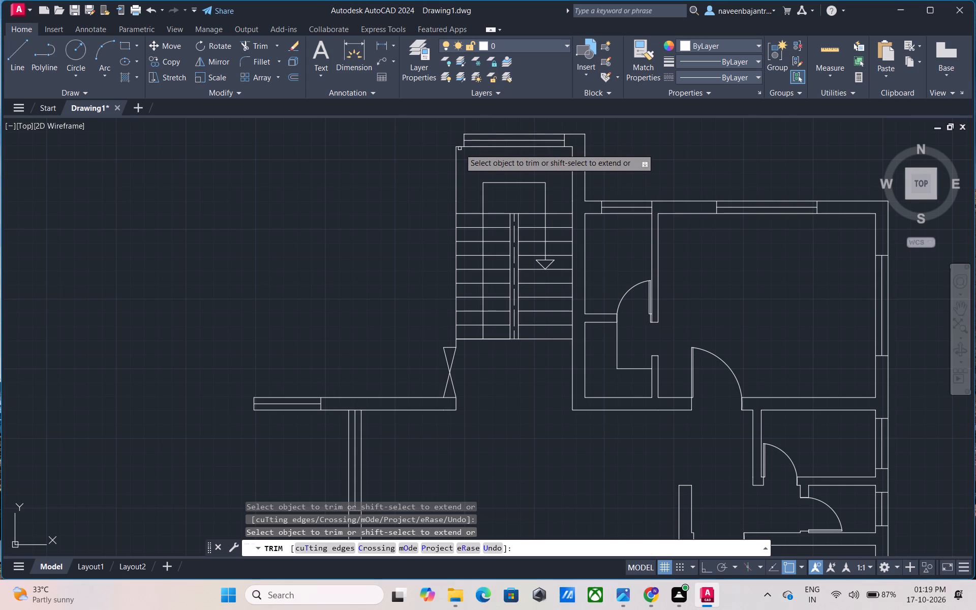
left_click(460, 147)
left_click(457, 152)
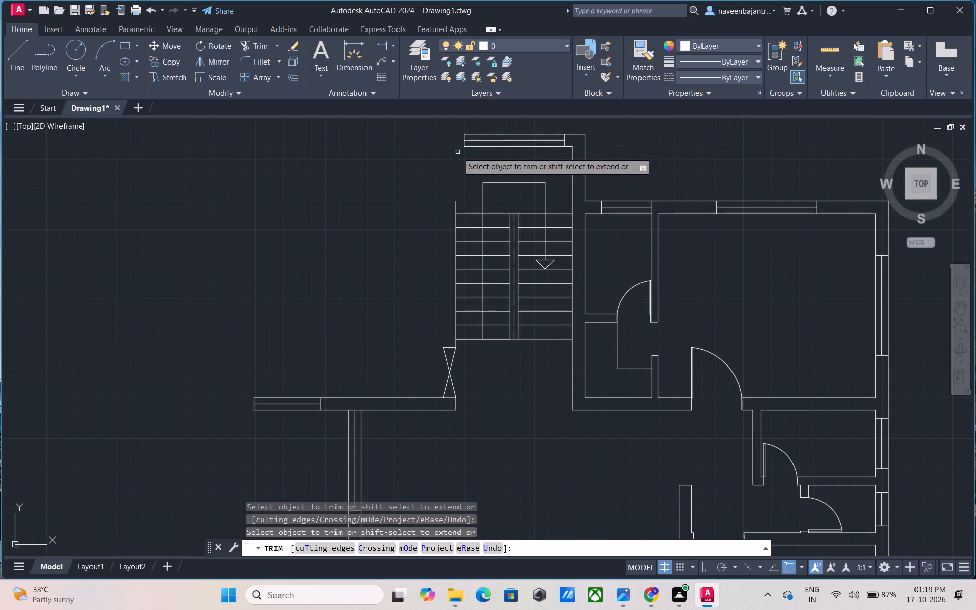
left_click(456, 209)
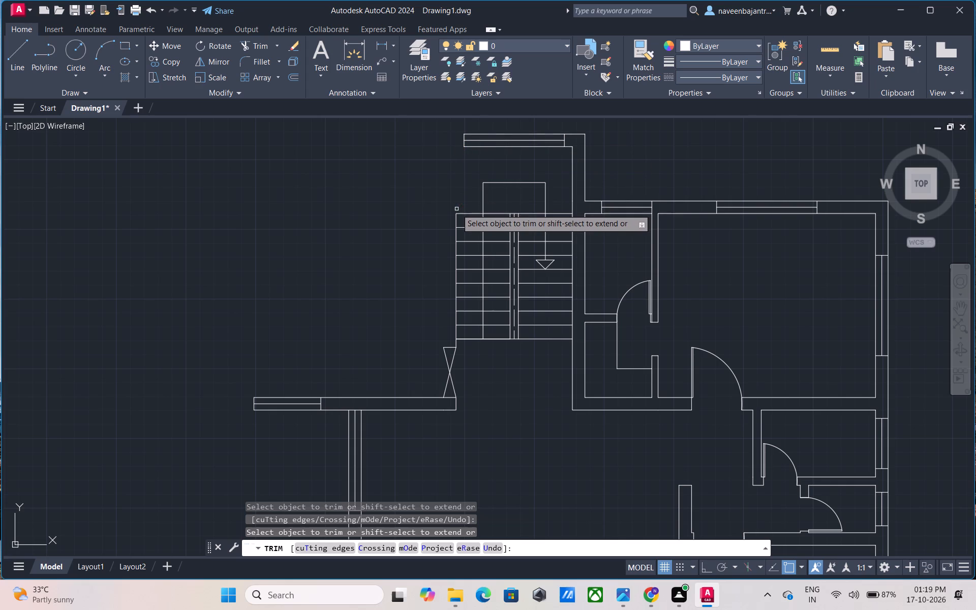
Trim away the crossed opening symbol southwest of the copied staircase, its top line and the stub below the bottom tread.
left_click(446, 354)
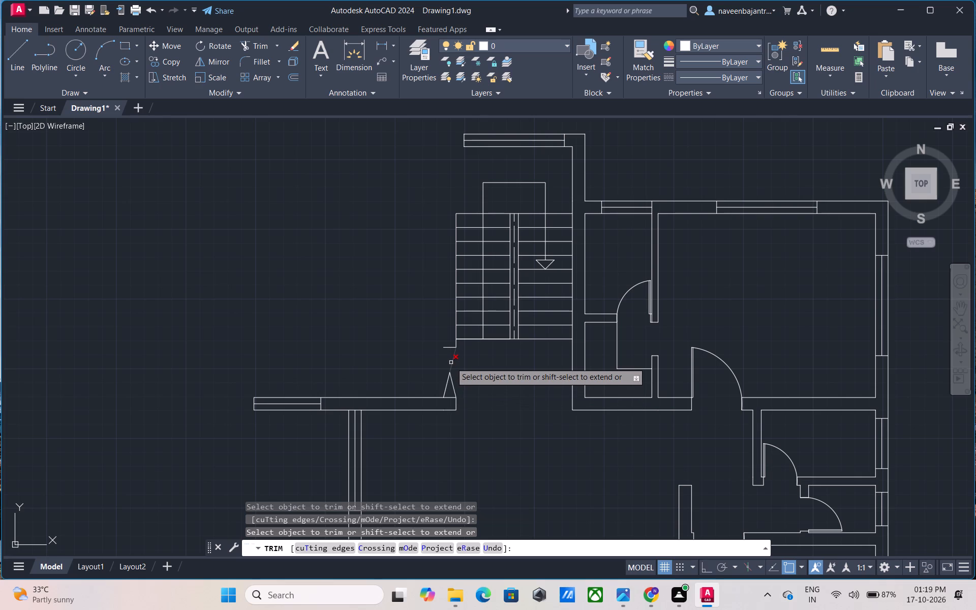
left_click(451, 362)
left_click(451, 348)
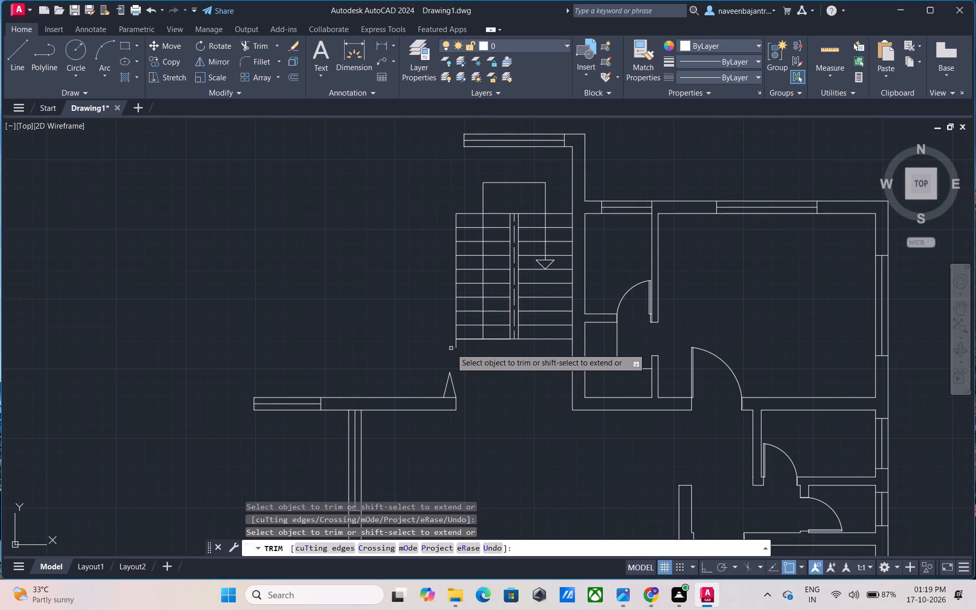
left_click(449, 380)
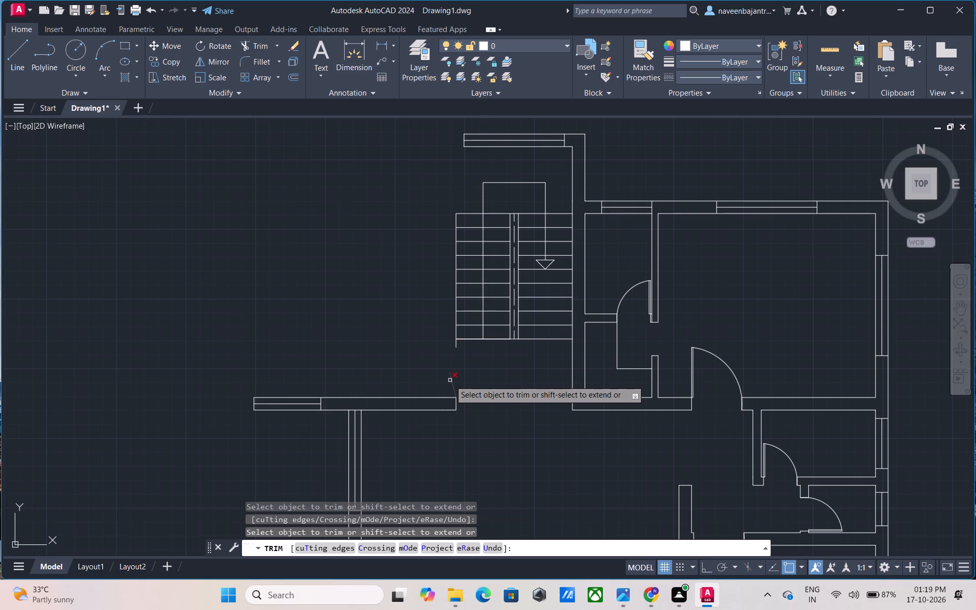
left_click(451, 379)
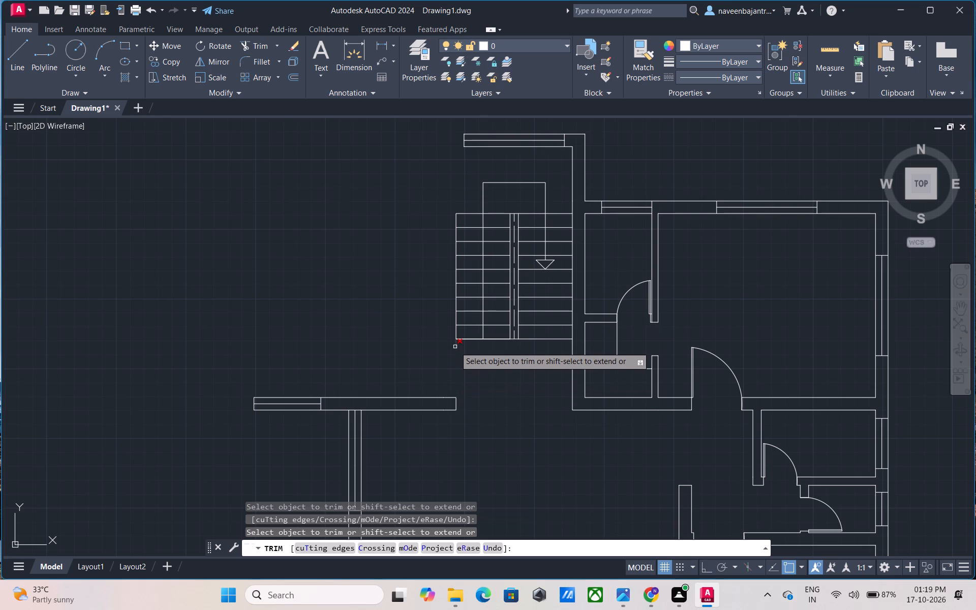
left_click(455, 347)
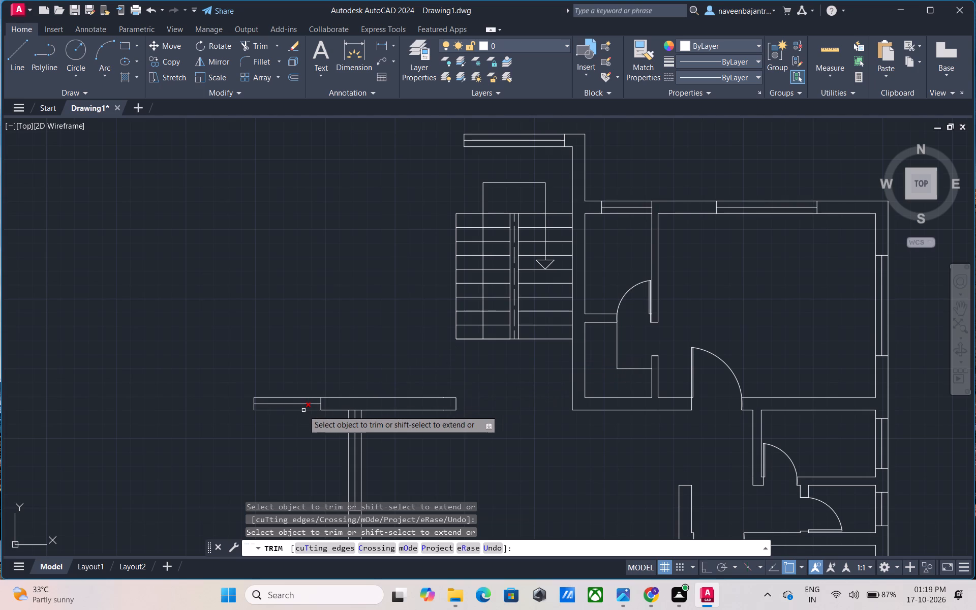
Trim away the window at the west end of the horizontal wall southwest of the copied staircase, including its end lines.
scroll(303, 410, "up", 2)
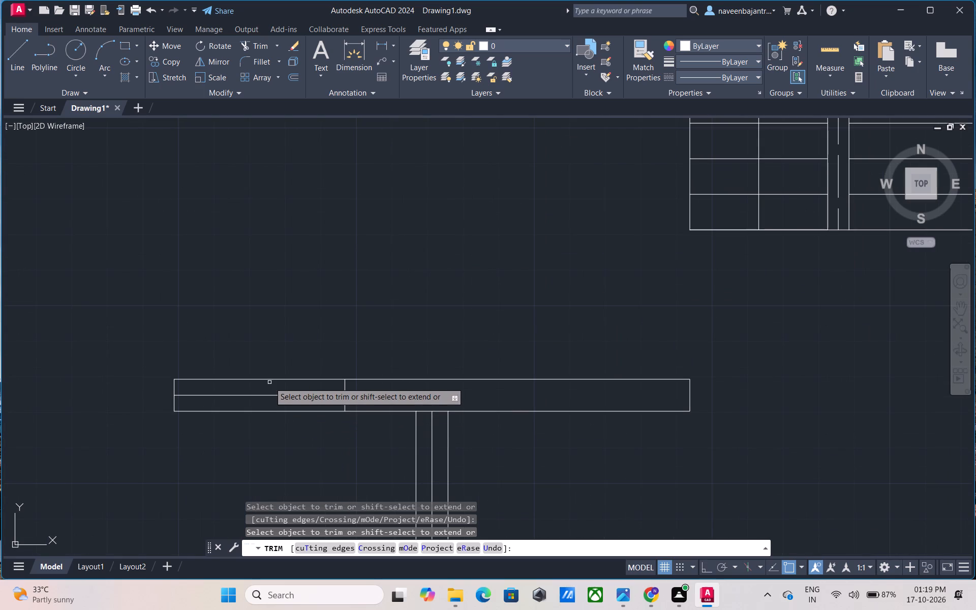
left_click(269, 379)
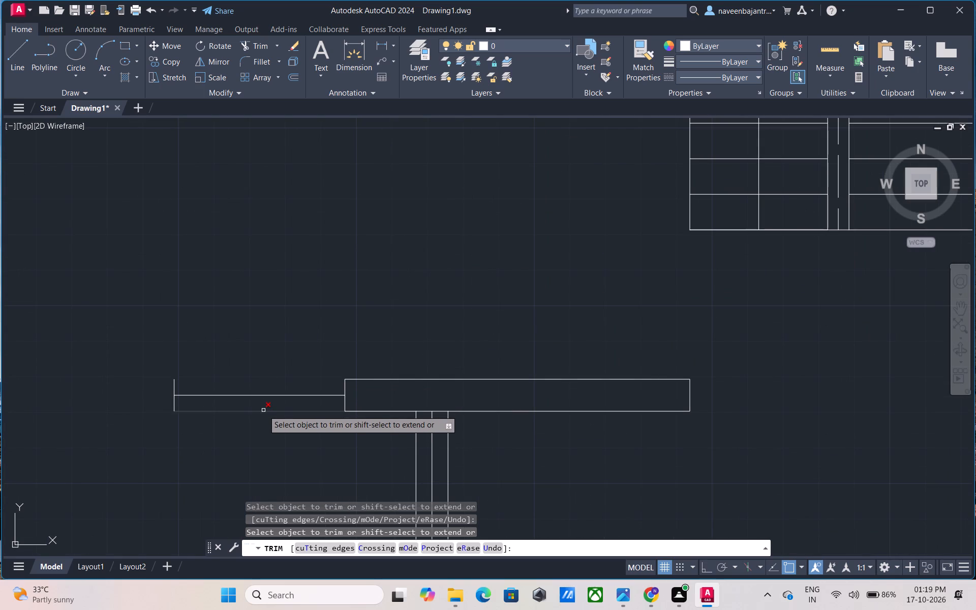
left_click(263, 410)
left_click(173, 403)
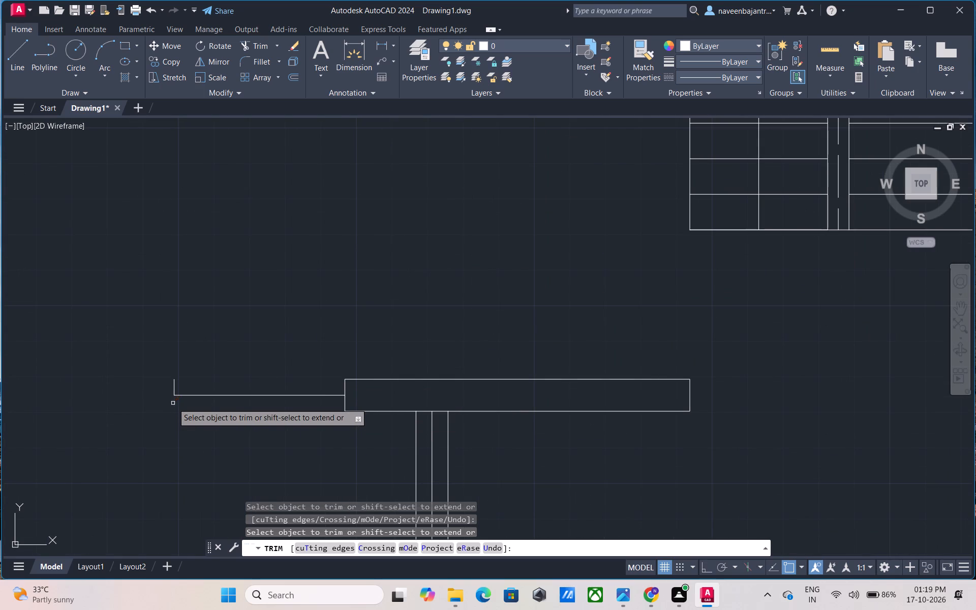
left_click(174, 390)
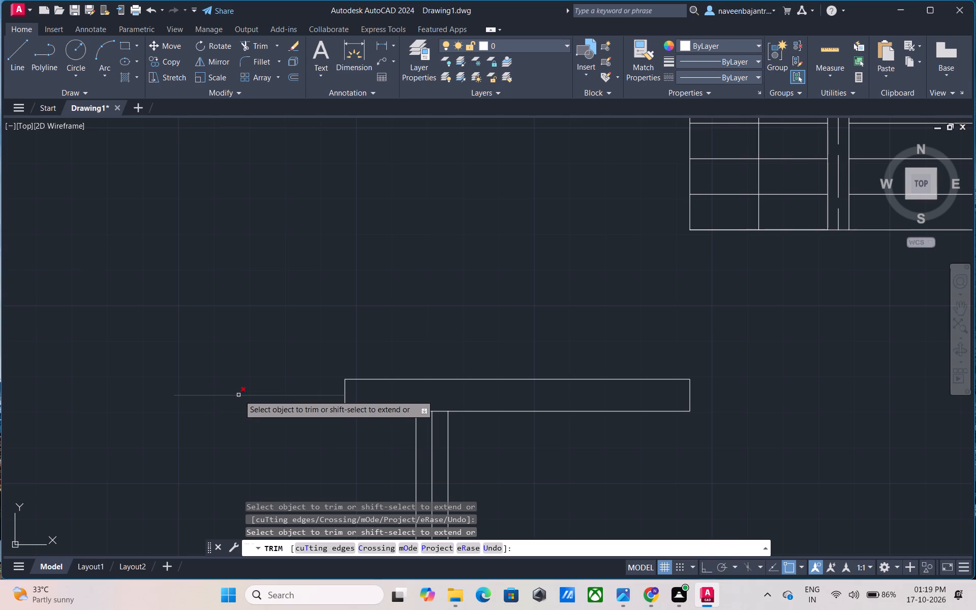
left_click(239, 395)
left_click(345, 399)
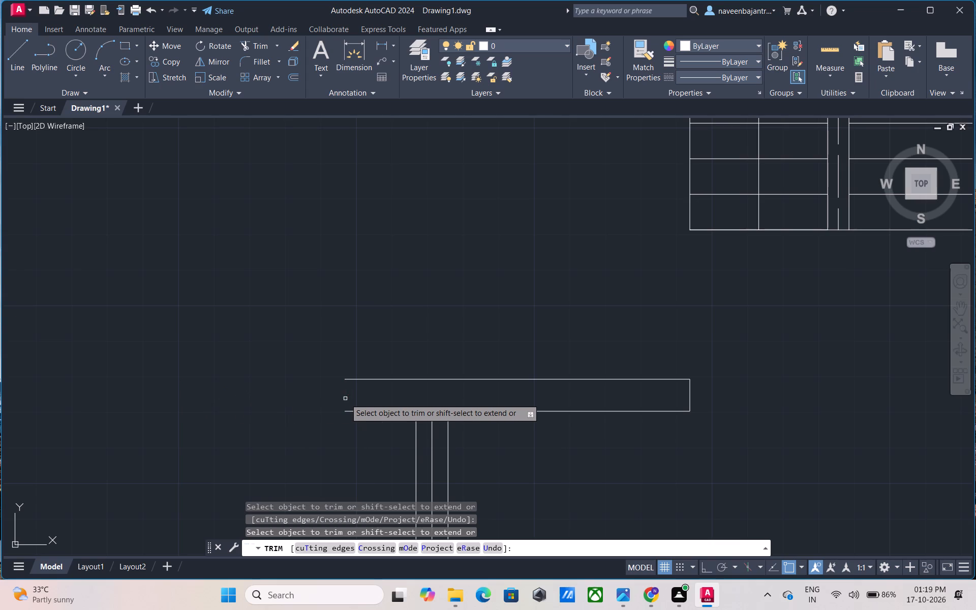
Trim away the remaining lines of that horizontal wall east of the removed window, including its east end line.
left_click(386, 412)
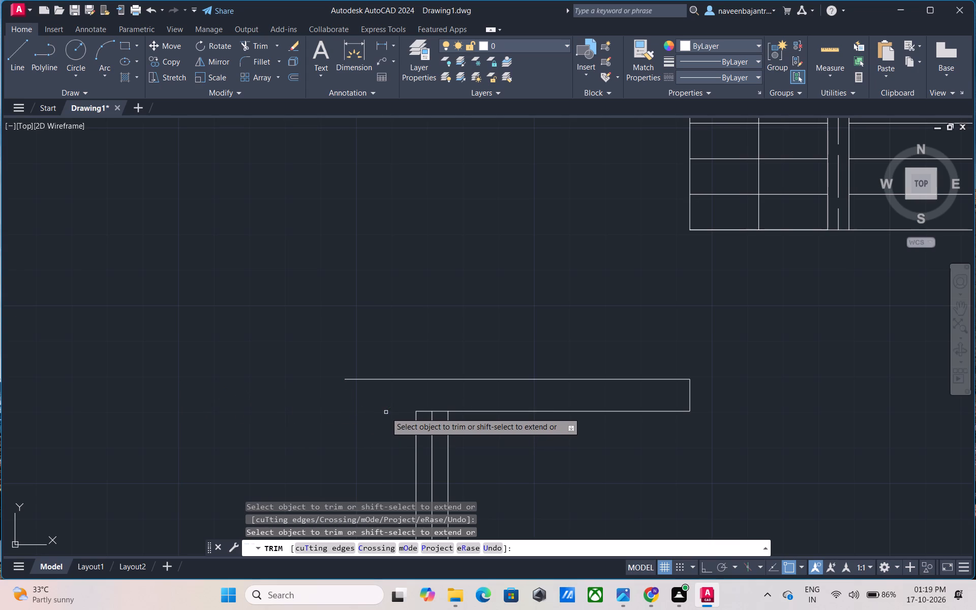
left_click(442, 378)
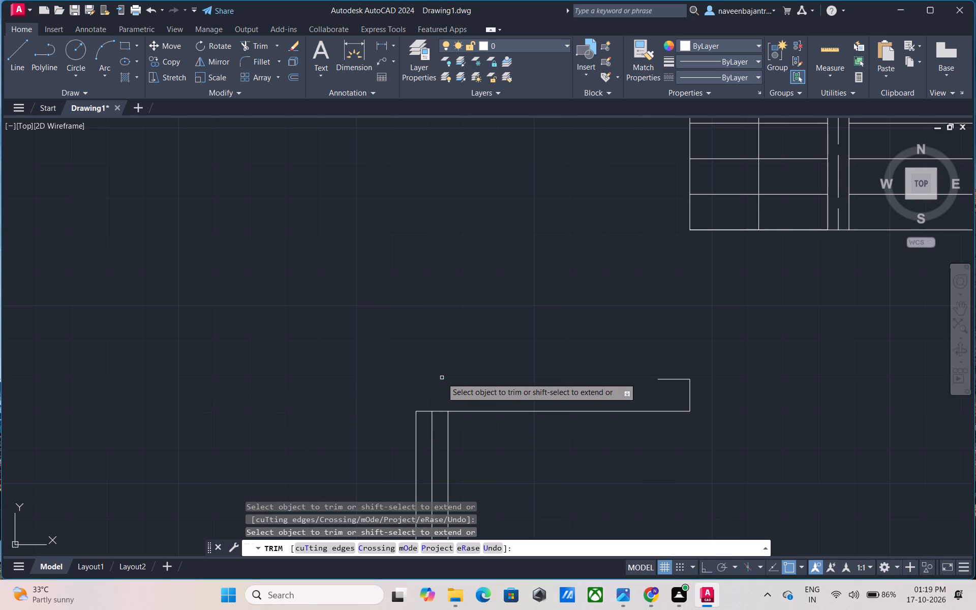
left_click(674, 381)
left_click(688, 394)
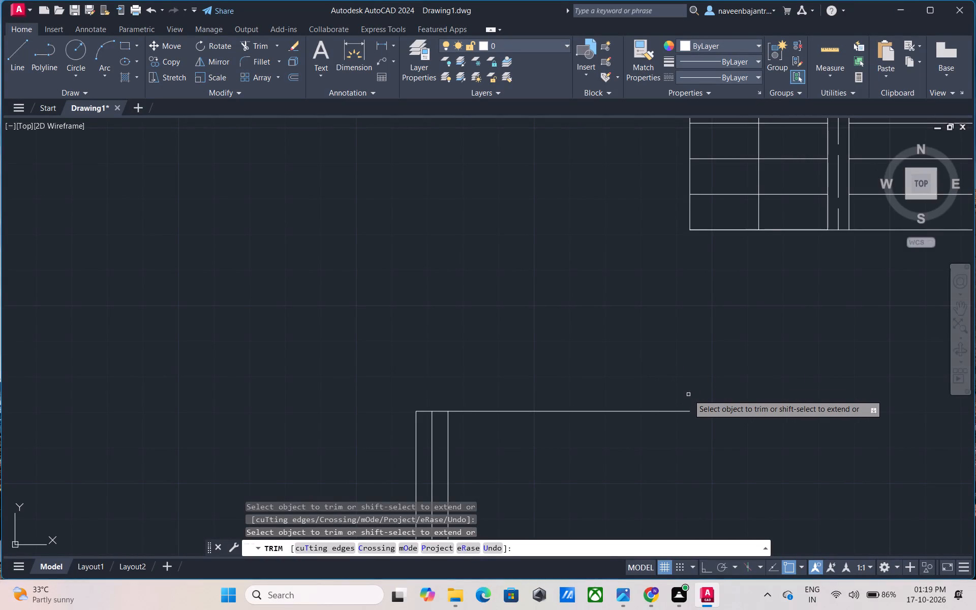
left_click(626, 411)
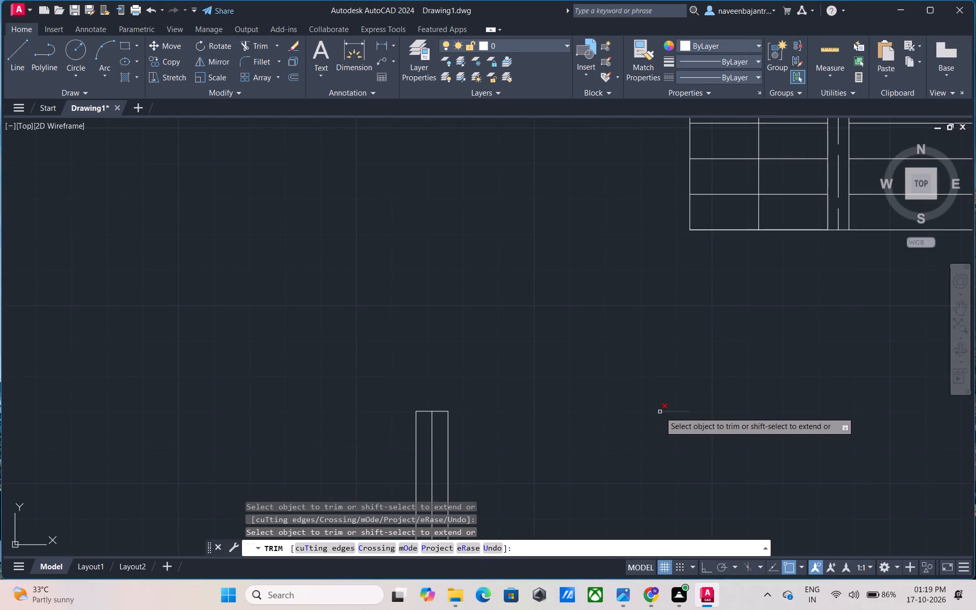
left_click(660, 412)
Trim away the upper window in the west wall southwest of the copied staircase, including its top end line.
scroll(604, 414, "down", 1)
middle_click_drag(600, 417, 532, 335)
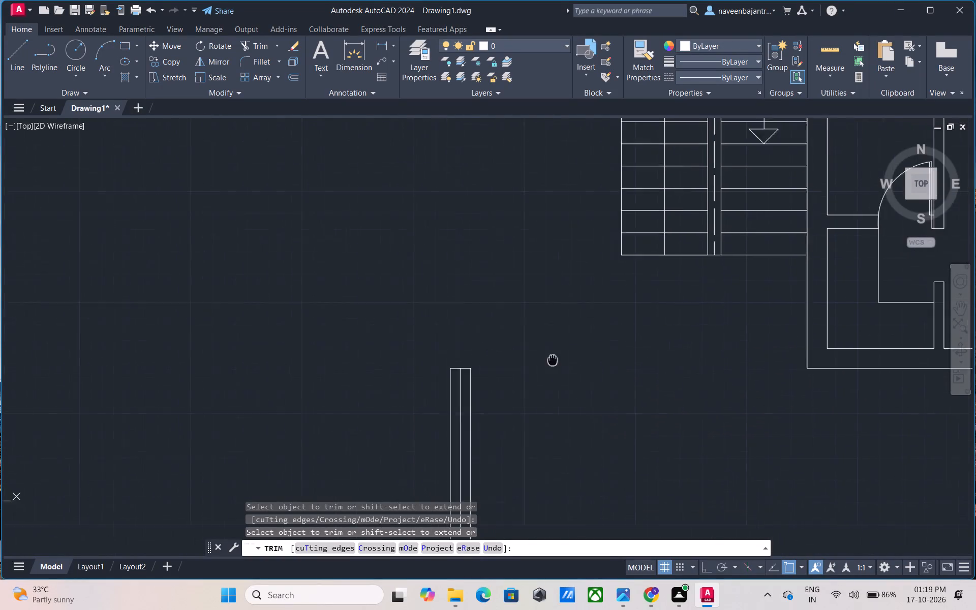
middle_click_drag(532, 335, 487, 287)
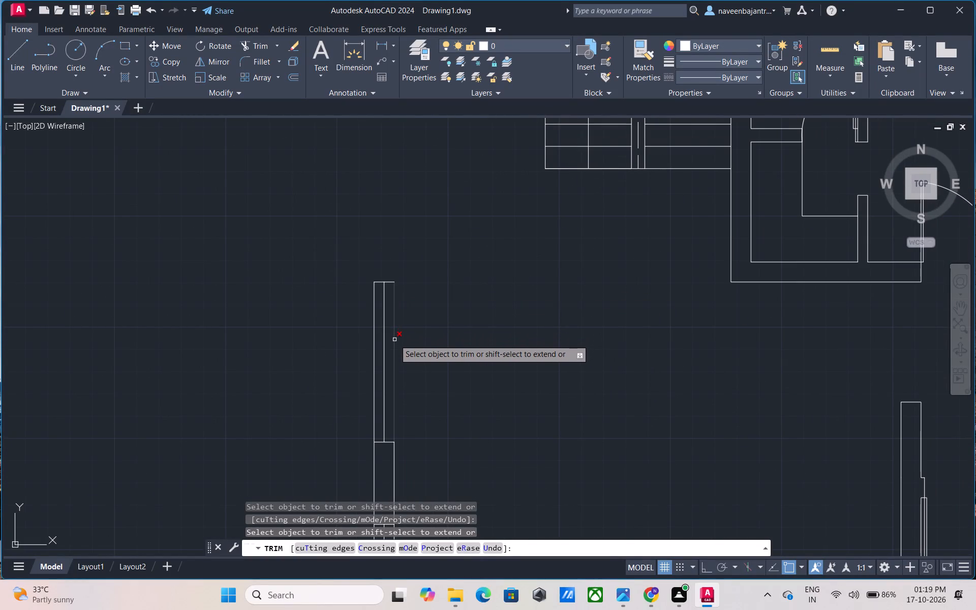
left_click(394, 340)
left_click(373, 349)
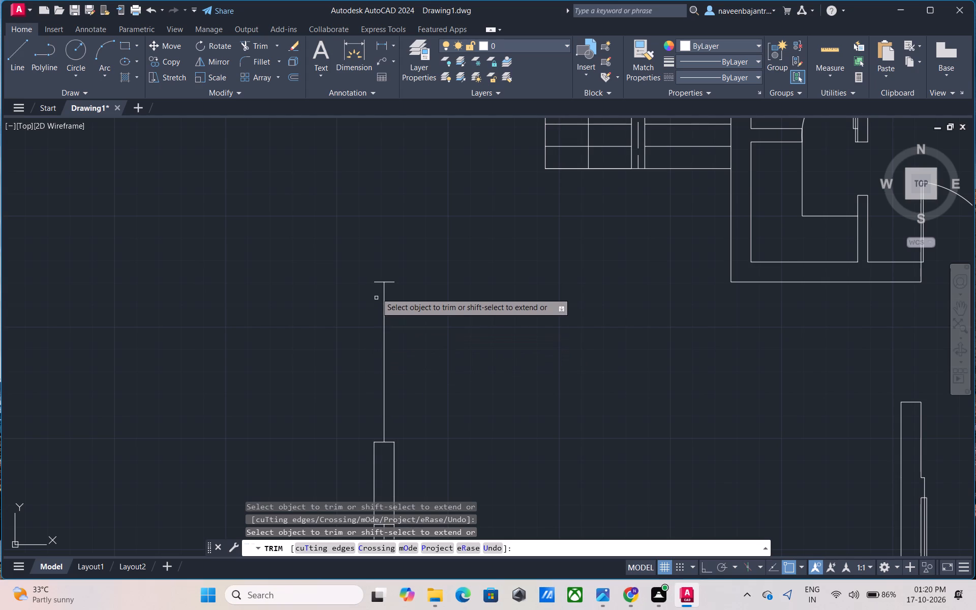
left_click(376, 280)
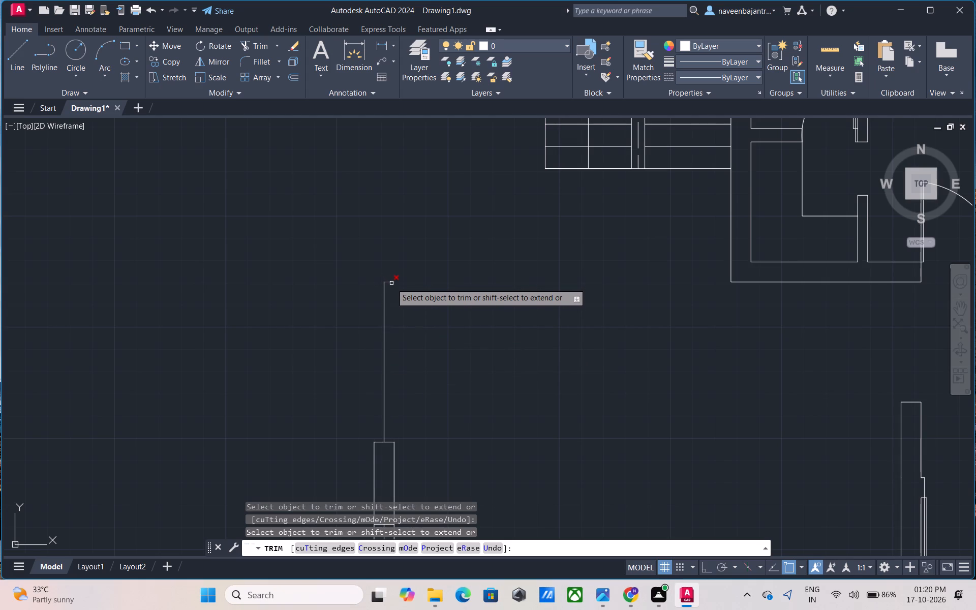
left_click(391, 283)
left_click(384, 310)
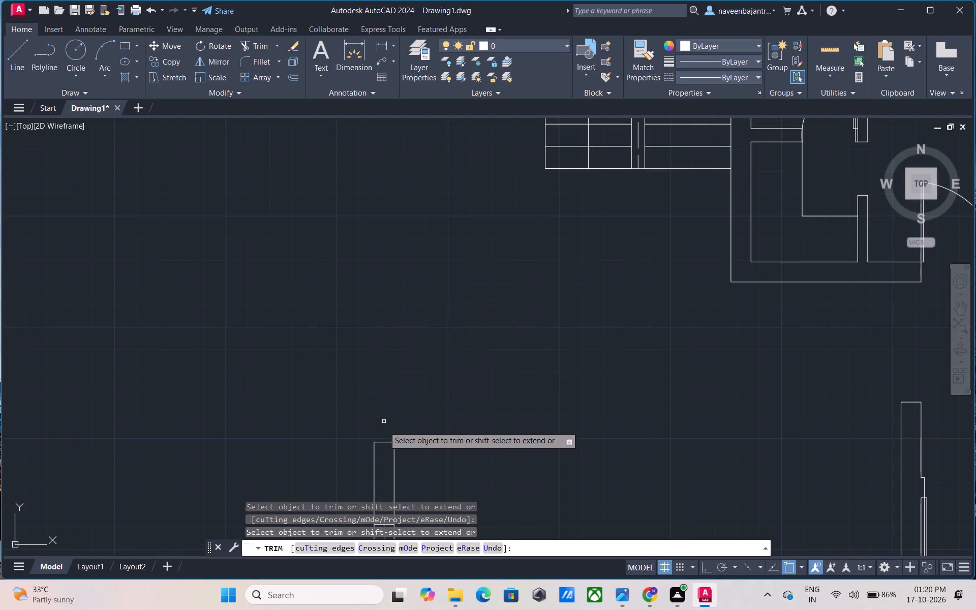
Trim away the short west wall section between the upper and lower windows.
left_click(384, 443)
middle_click_drag(384, 437, 390, 246)
left_click(400, 270)
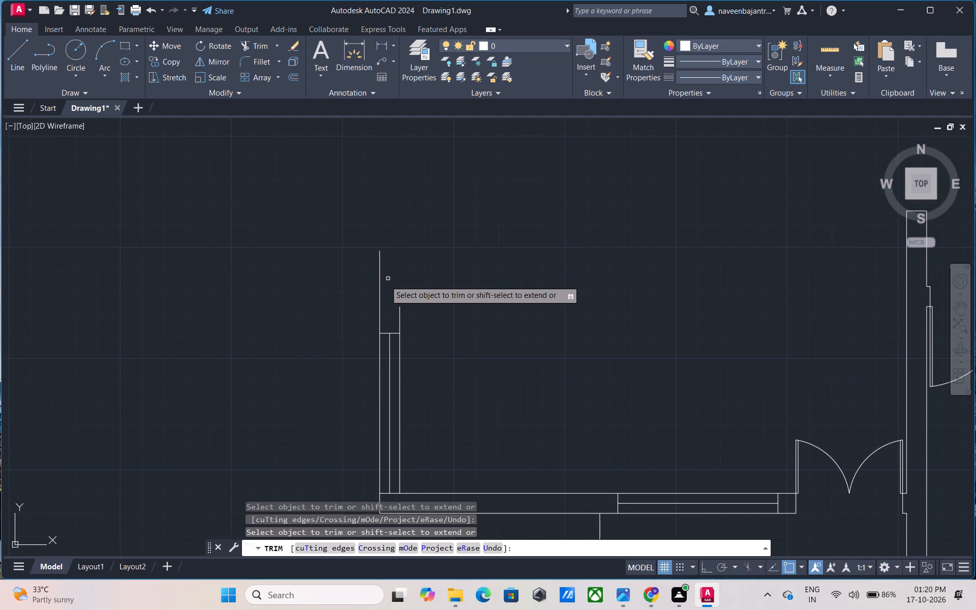
left_click(381, 288)
left_click(399, 308)
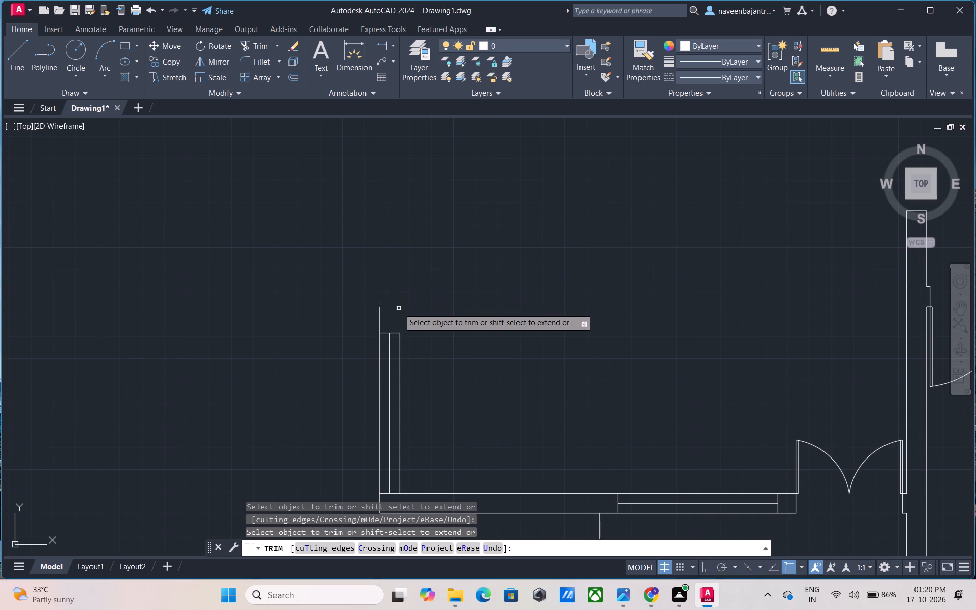
left_click(381, 315)
Trim away the lower west wall window and the inner south wall line's short end at the southwest corner.
middle_click_drag(390, 317, 392, 311)
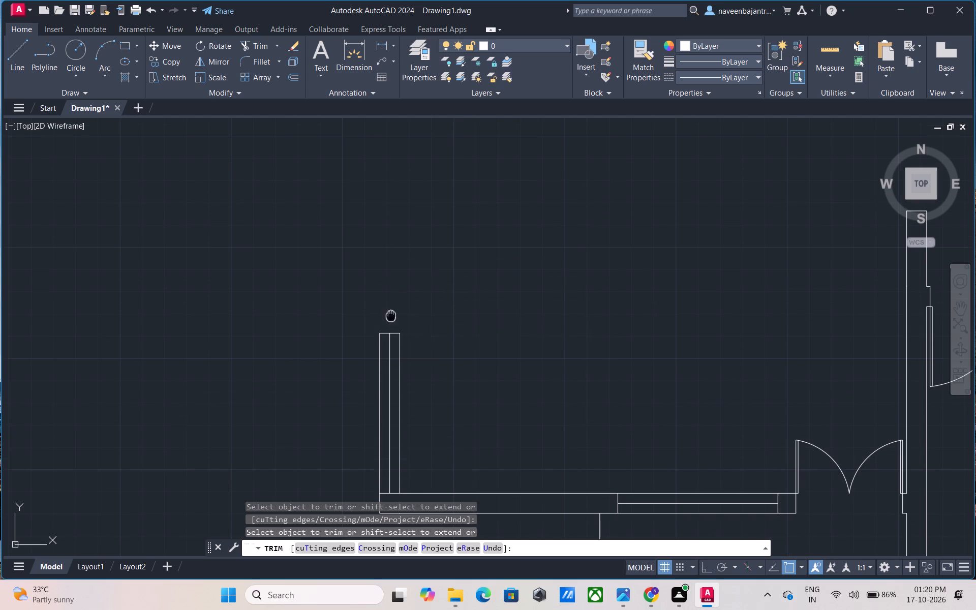
middle_click_drag(392, 311, 396, 246)
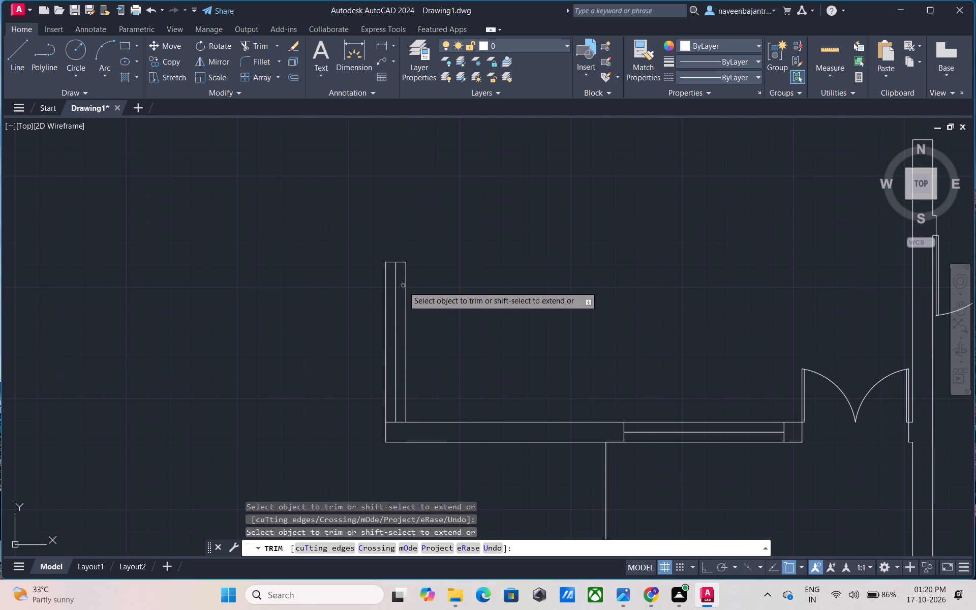
left_click(406, 288)
left_click(387, 296)
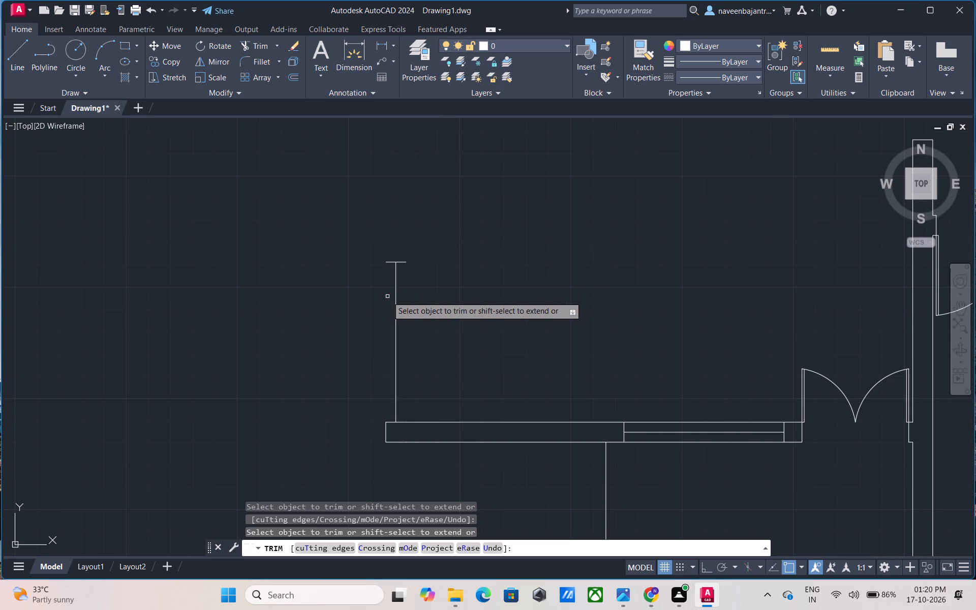
left_click(386, 264)
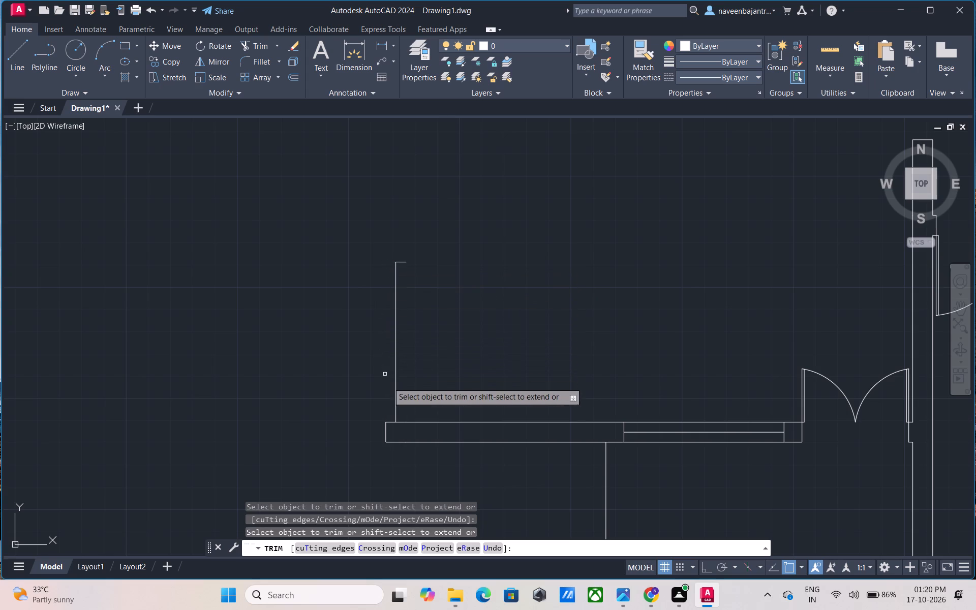
left_click(391, 423)
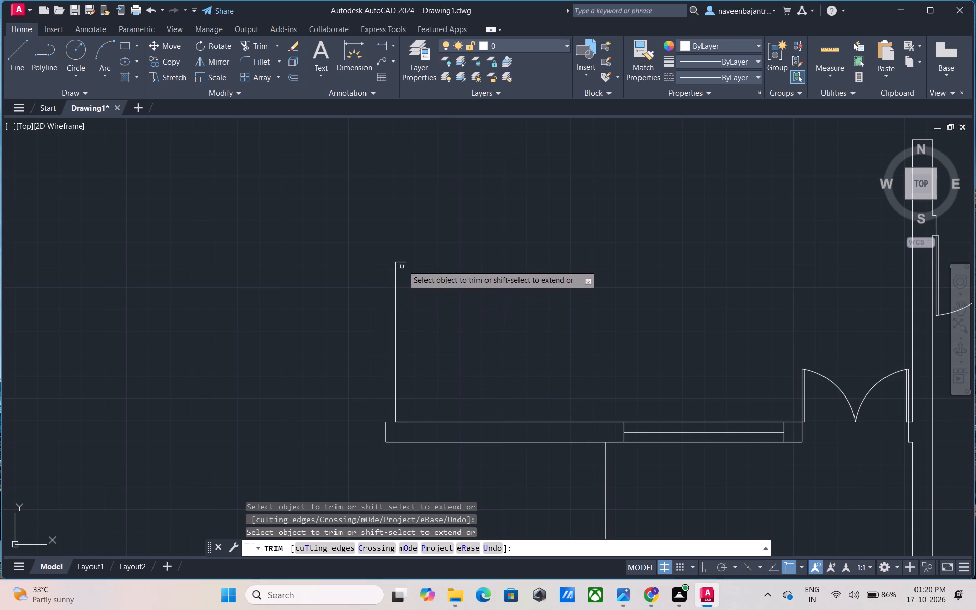
left_click(403, 263)
left_click(395, 287)
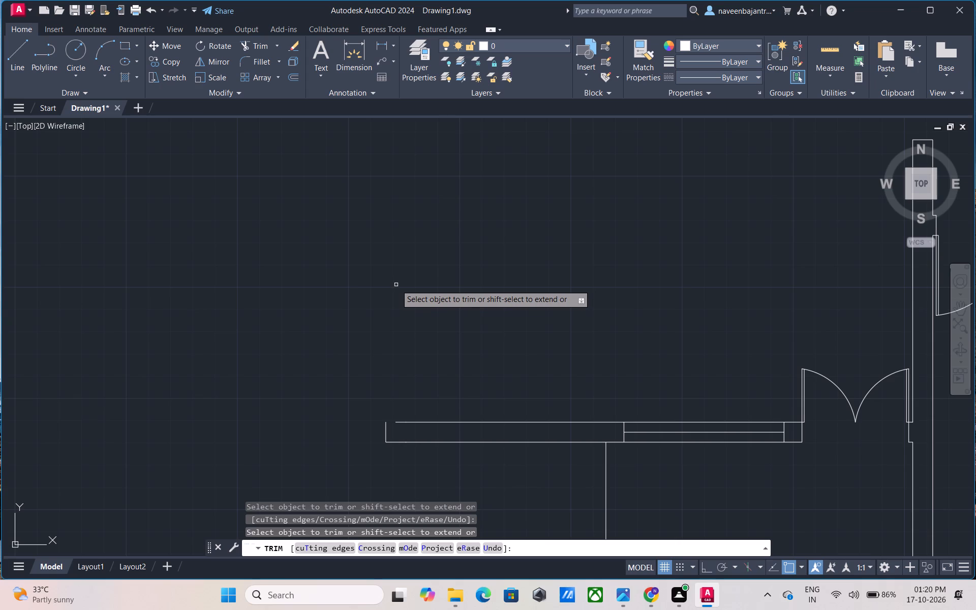
Trim away the southwest corner's end line and both south wall lines west of the line running down to the square column.
middle_click_drag(396, 285, 288, 197)
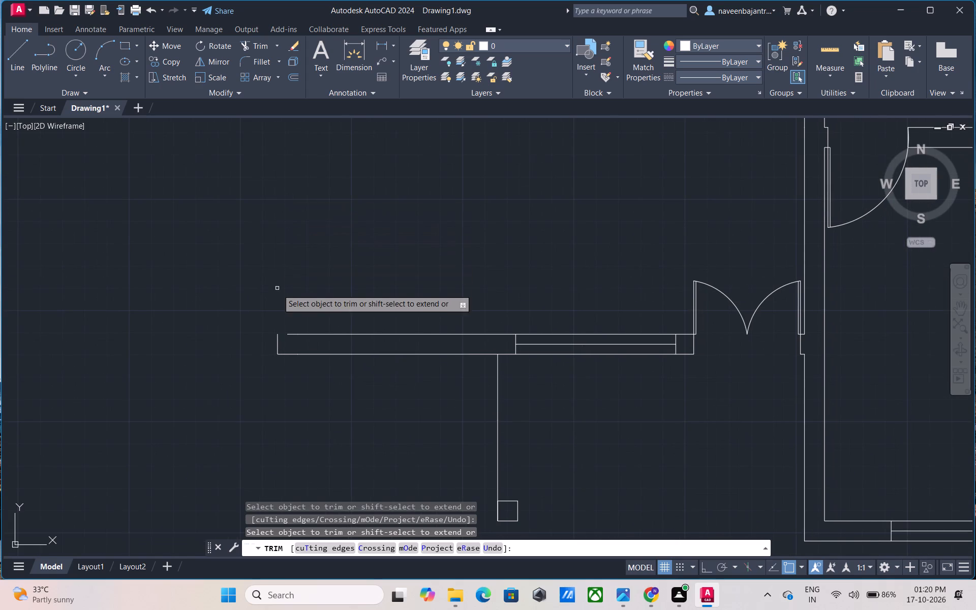
left_click(277, 338)
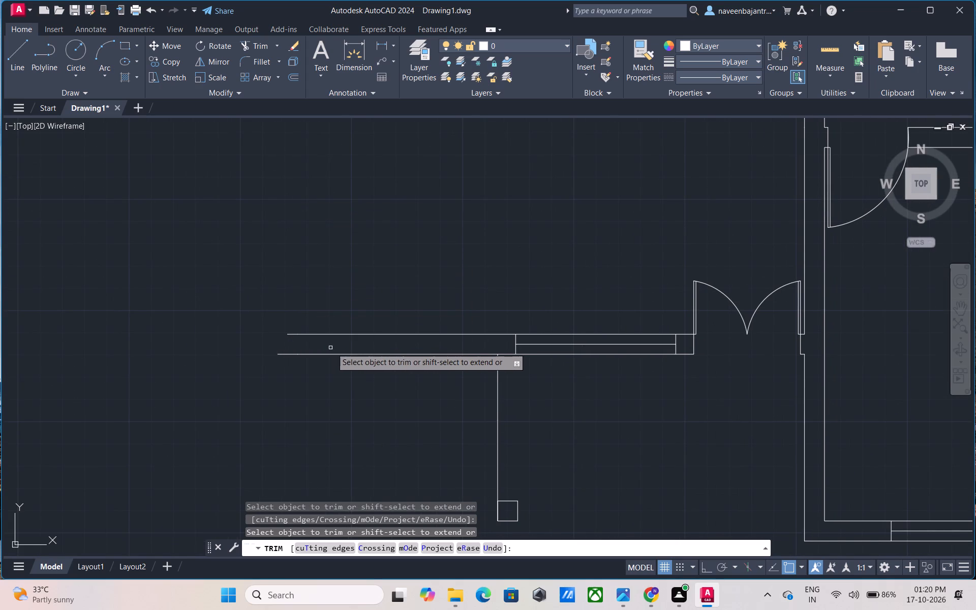
left_click(344, 354)
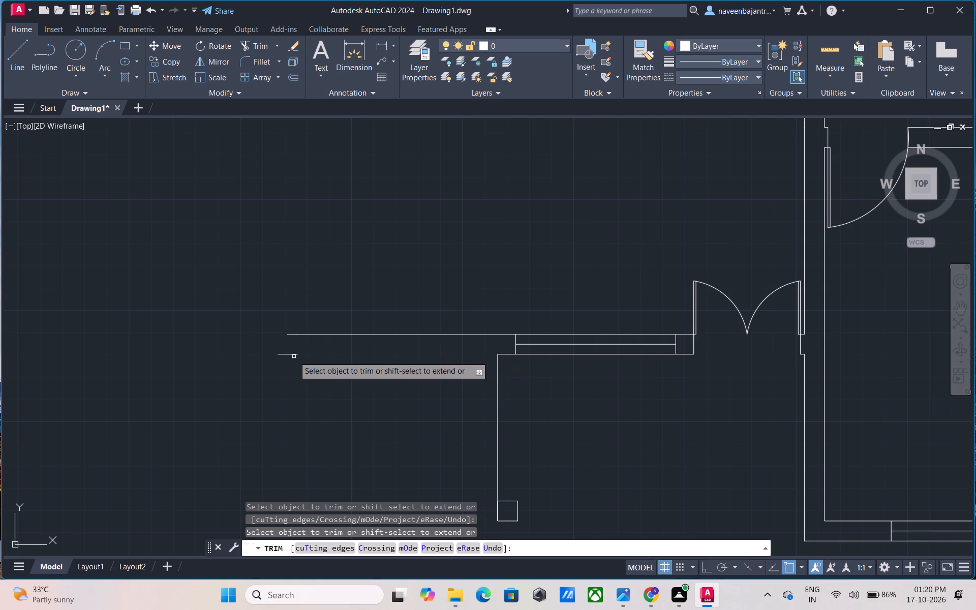
left_click(293, 354)
left_click(317, 334)
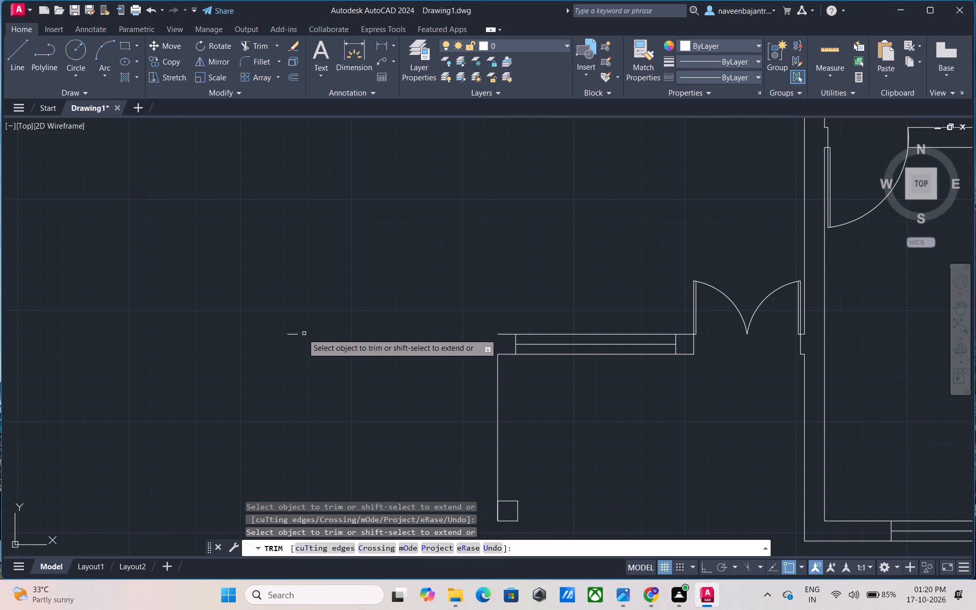
left_click(297, 333)
Trim away the square column south of the double door's wall and the vertical line joining it to that wall.
middle_click_drag(452, 357, 355, 352)
middle_click_drag(415, 419, 415, 356)
scroll(415, 356, "up", 1)
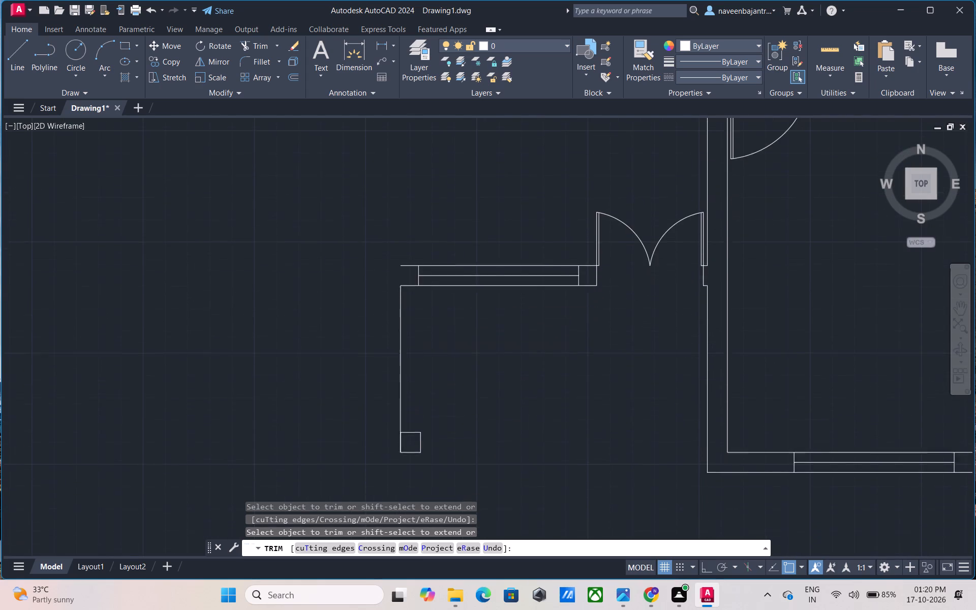
scroll(413, 377, "down", 1)
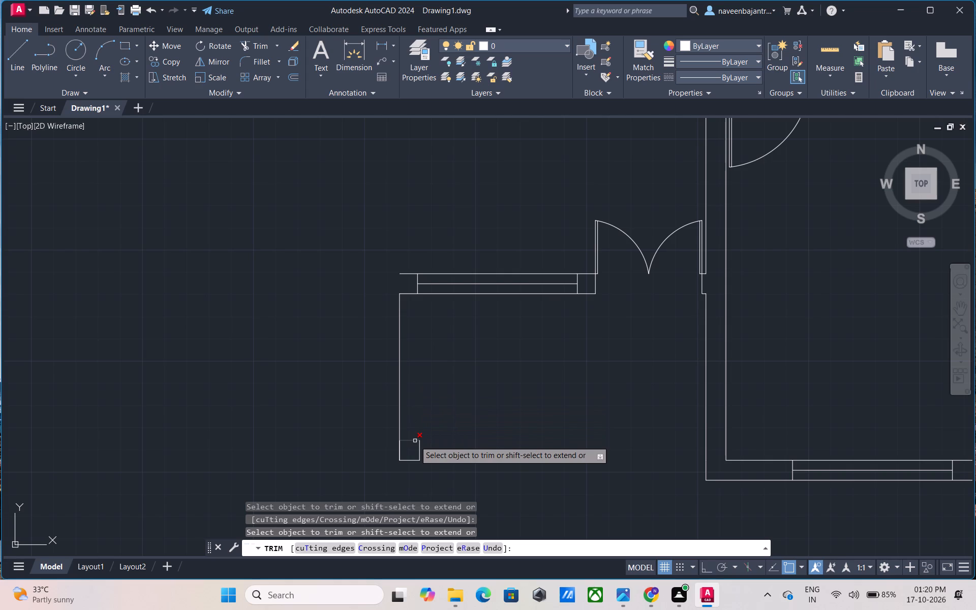
left_click(412, 440)
left_click(399, 449)
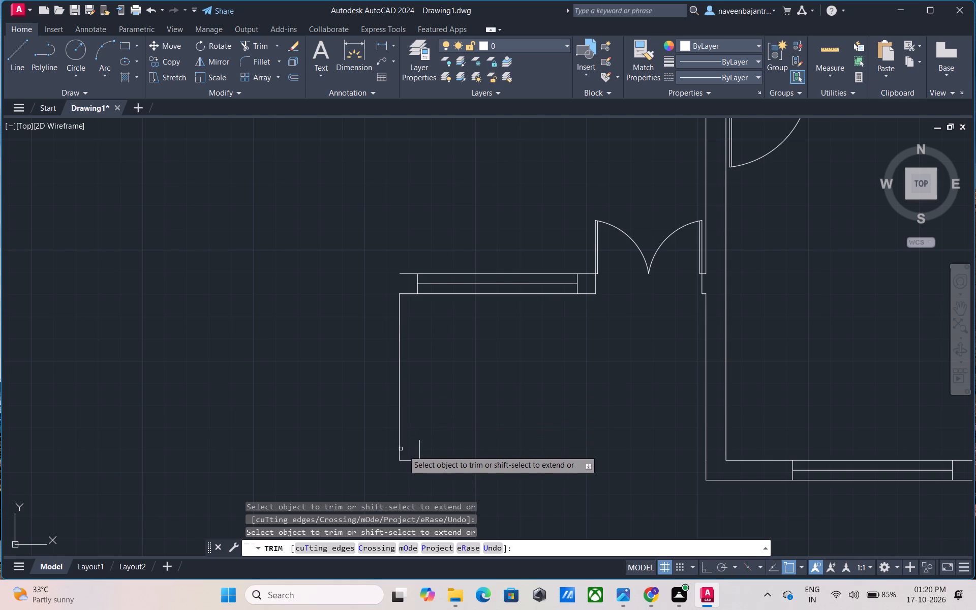
left_click(409, 460)
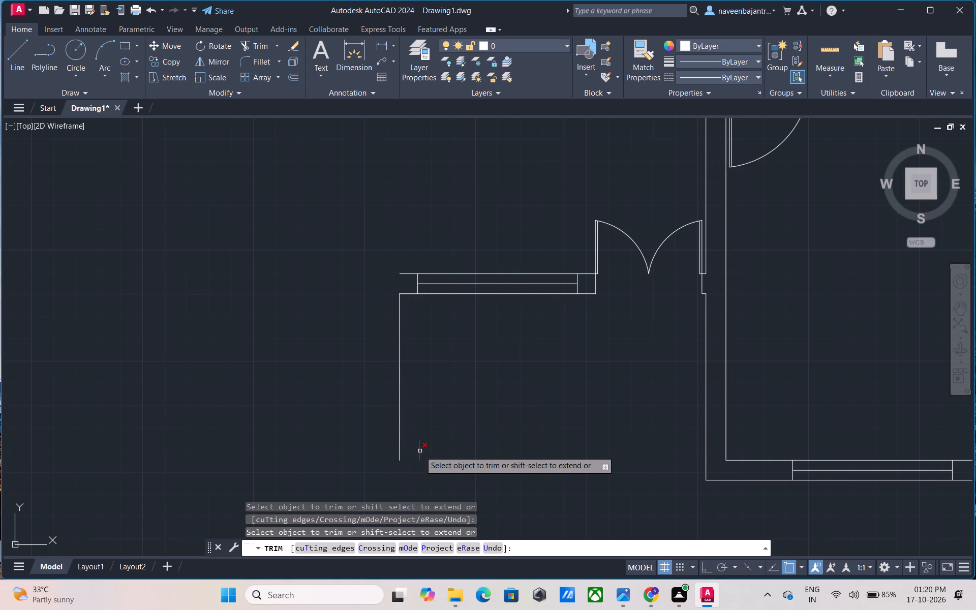
left_click(420, 451)
left_click(401, 430)
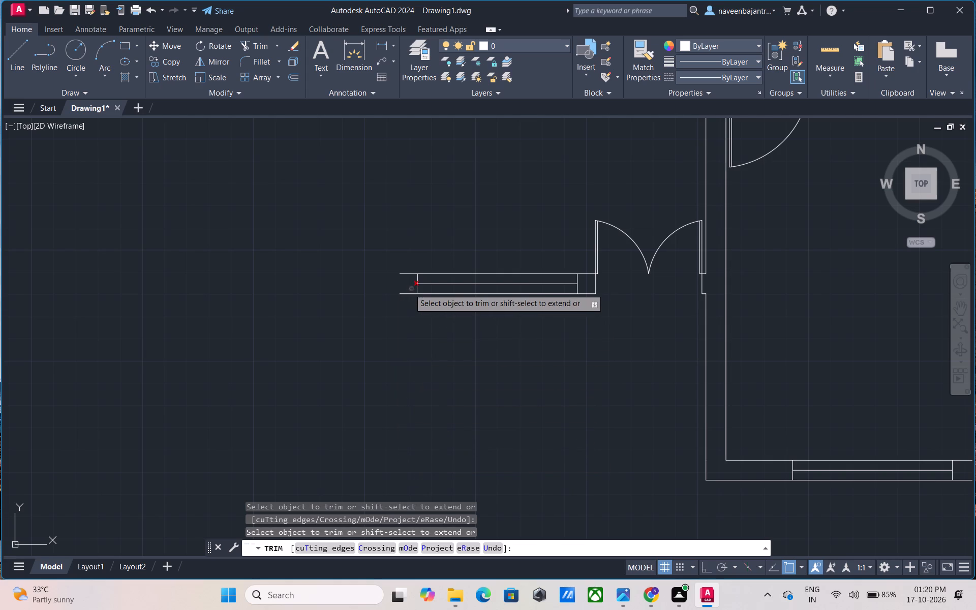
Trim away the wall stubs on both sides of the south window and the jamb lines below the double door.
left_click(406, 295)
left_click(407, 272)
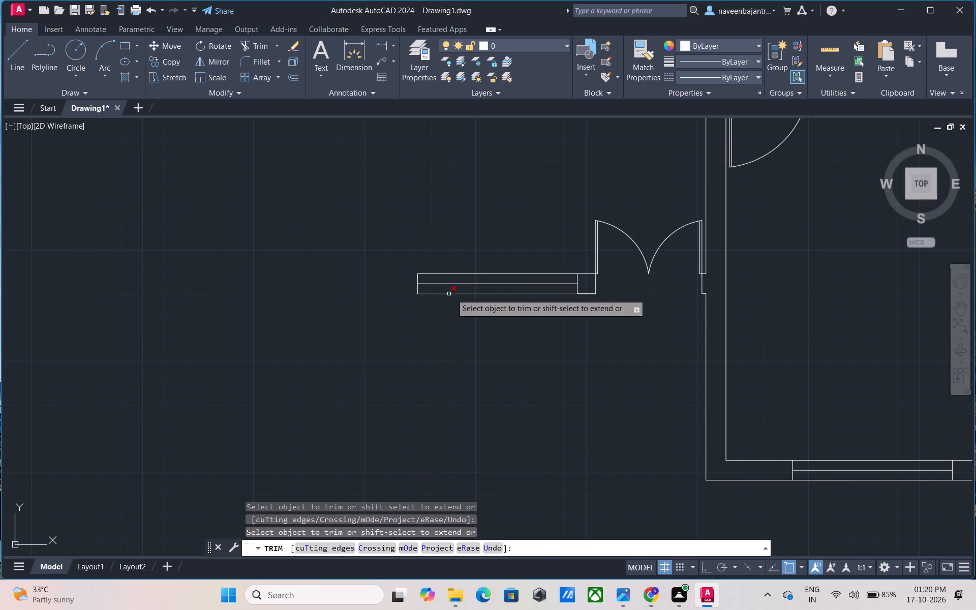
left_click(587, 294)
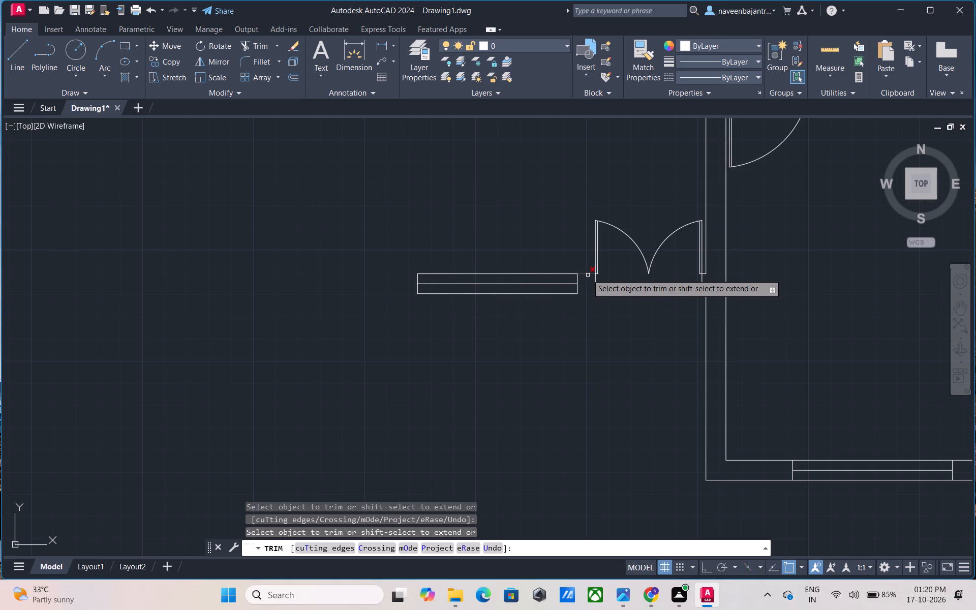
left_click(587, 274)
left_click(595, 284)
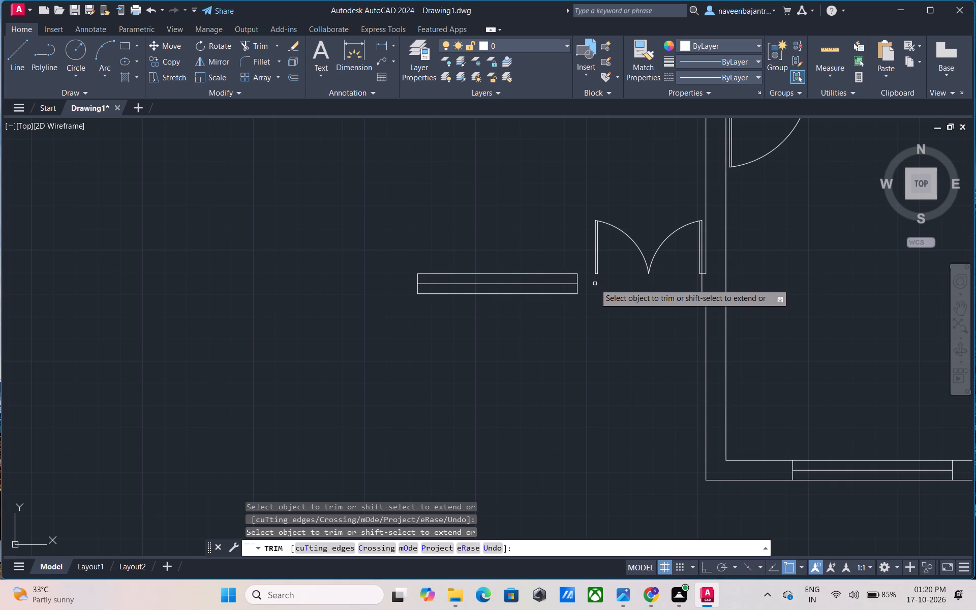
left_click(702, 281)
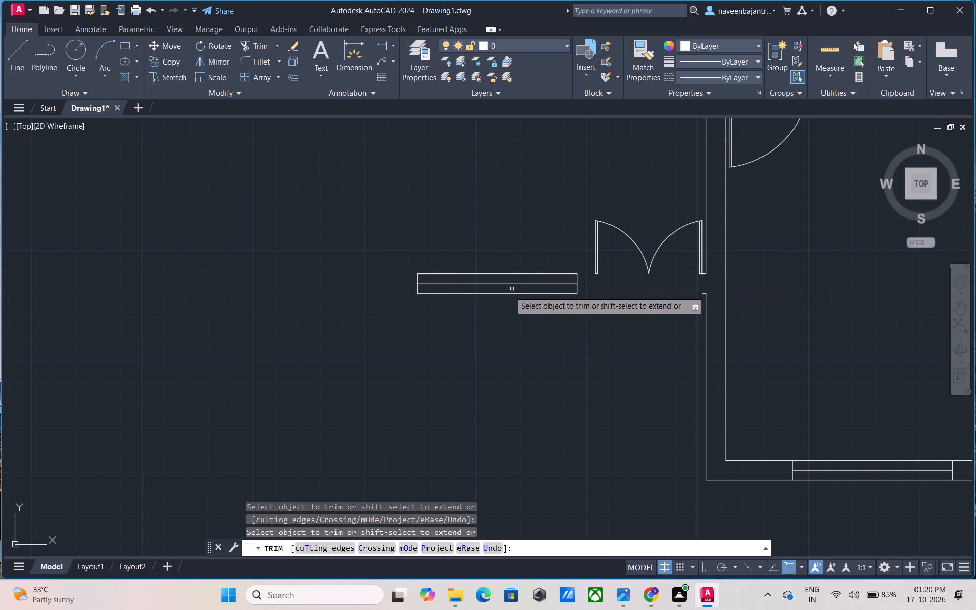
Trim away the south window west of the double door, including its outer lines, both end lines and middle line.
left_click(501, 294)
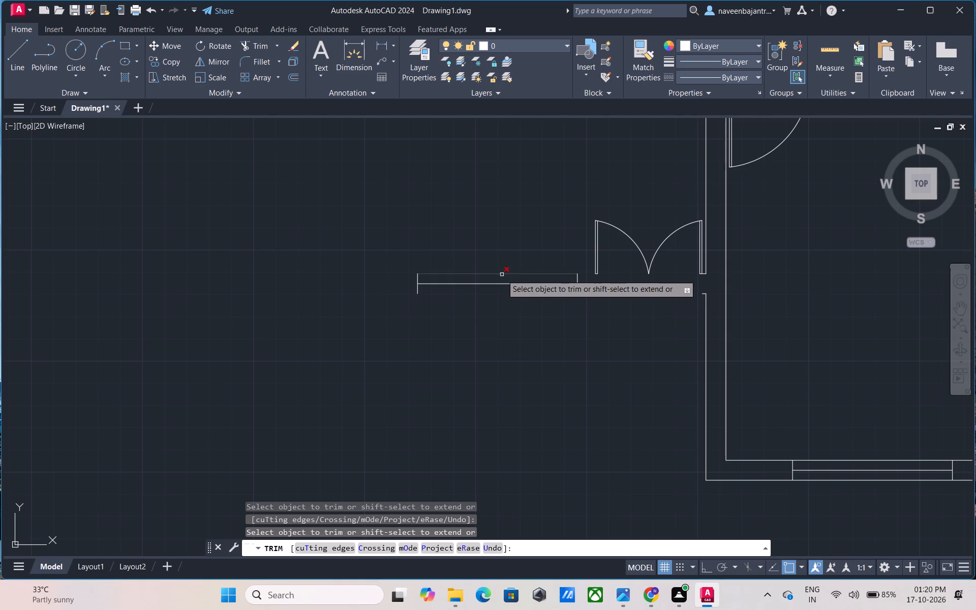
left_click(502, 274)
left_click(420, 274)
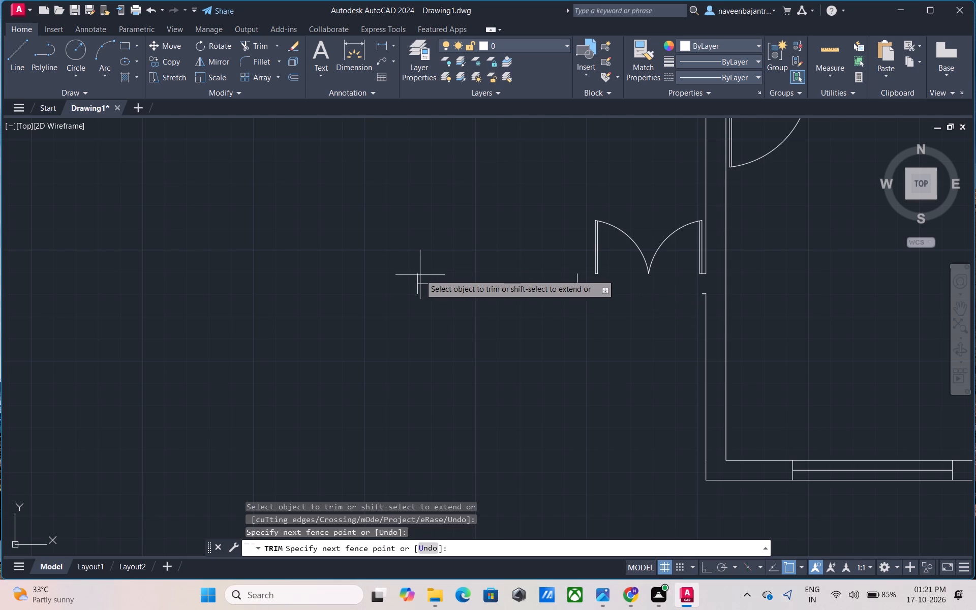
left_click(413, 279)
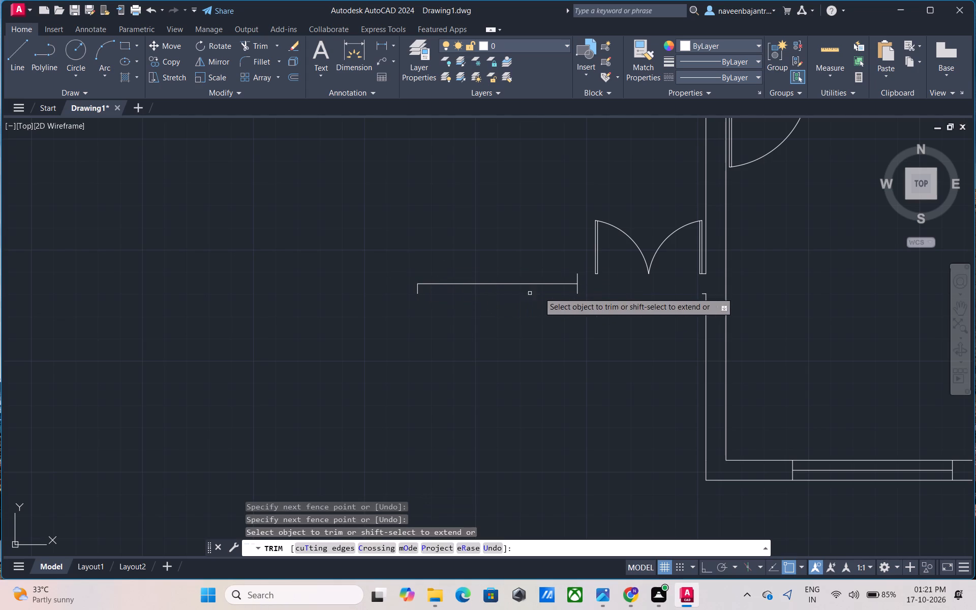
left_click(577, 278)
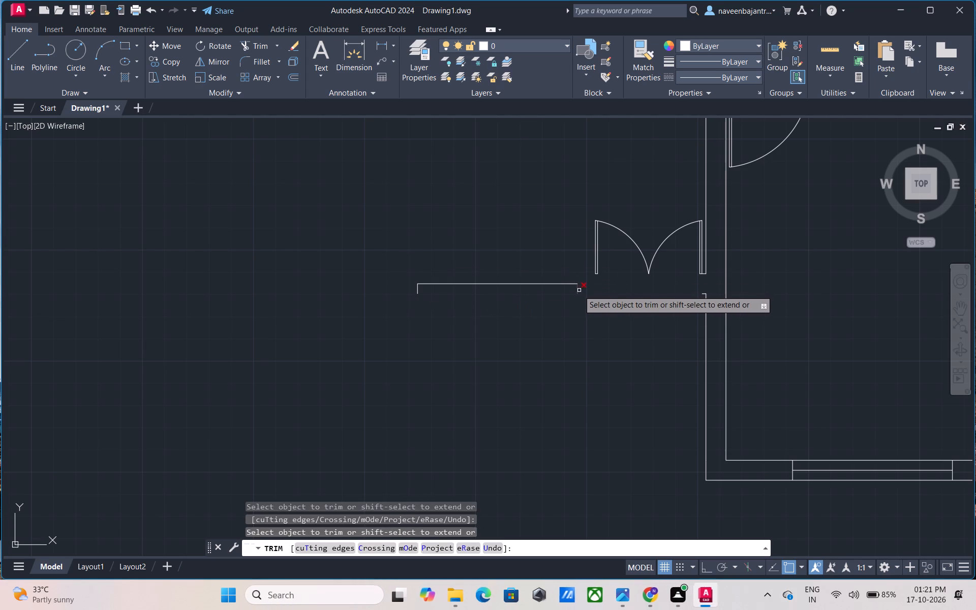
left_click(578, 291)
left_click(418, 293)
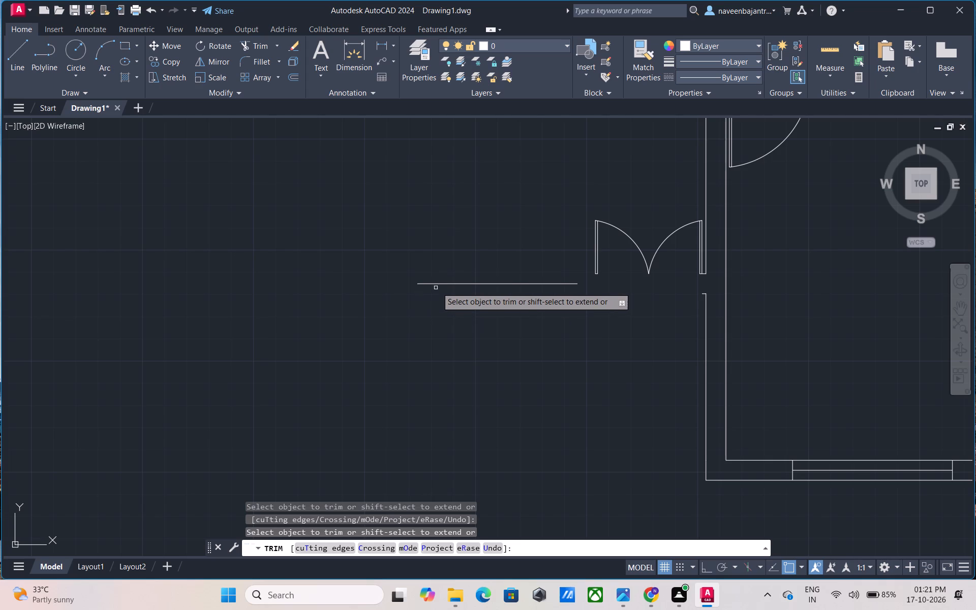
left_click(440, 285)
Trim away the double door's leaves and swing arcs, plus the short jamb lines beside the adjoining wall.
scroll(482, 301, "down", 2)
middle_click_drag(493, 310, 405, 348)
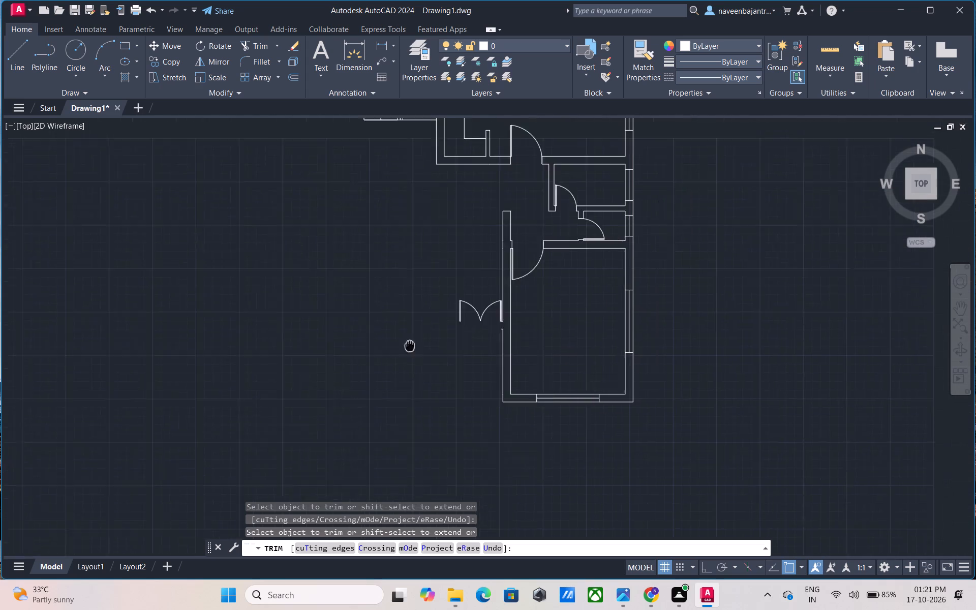
middle_click_drag(405, 348, 333, 387)
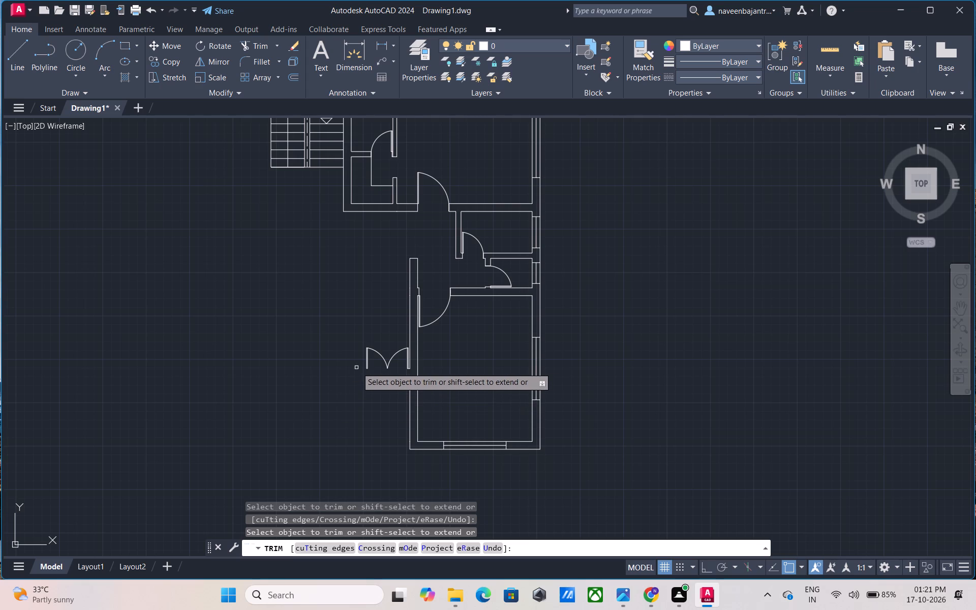
scroll(369, 366, "up", 3)
left_click(353, 354)
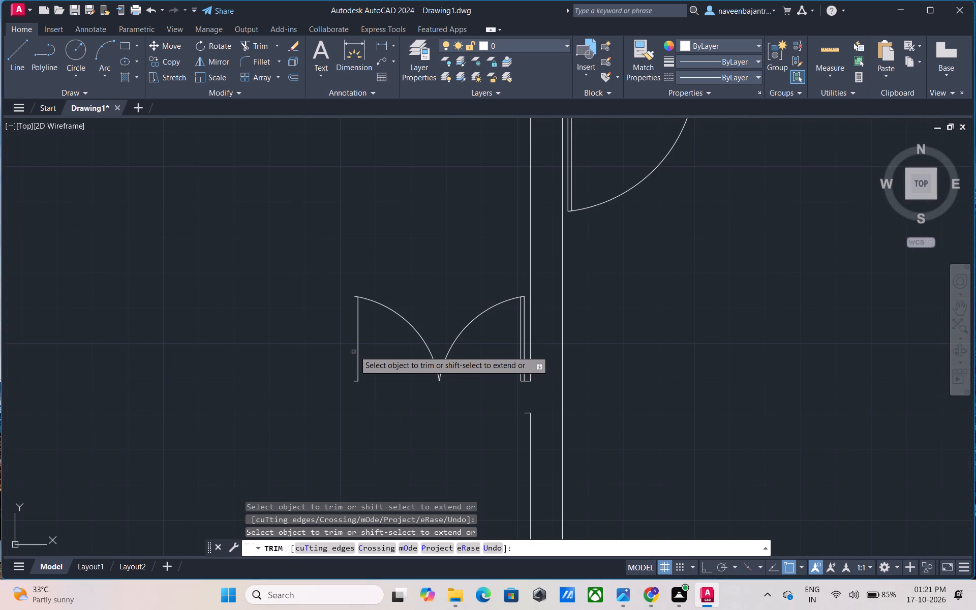
left_click(359, 347)
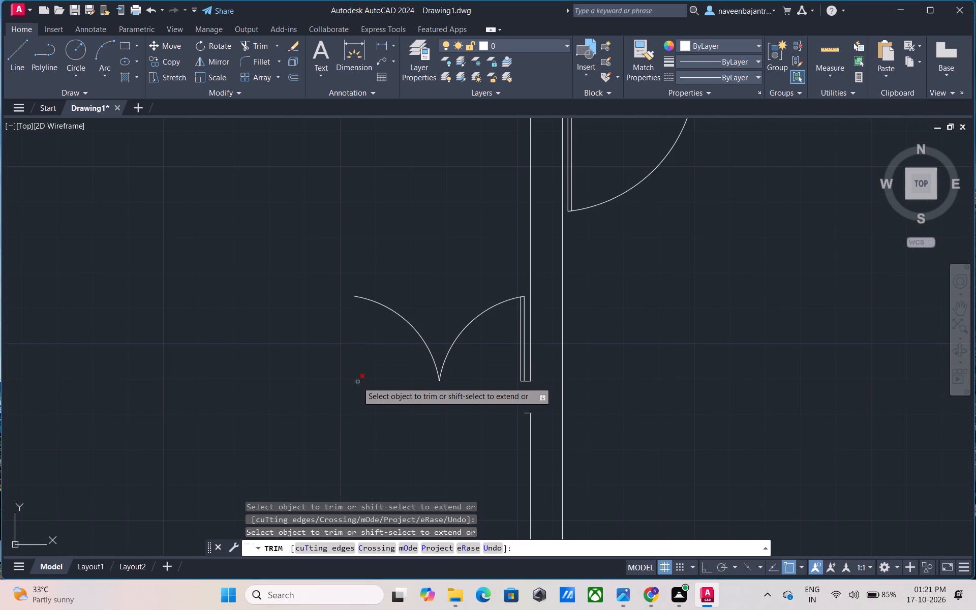
left_click(357, 382)
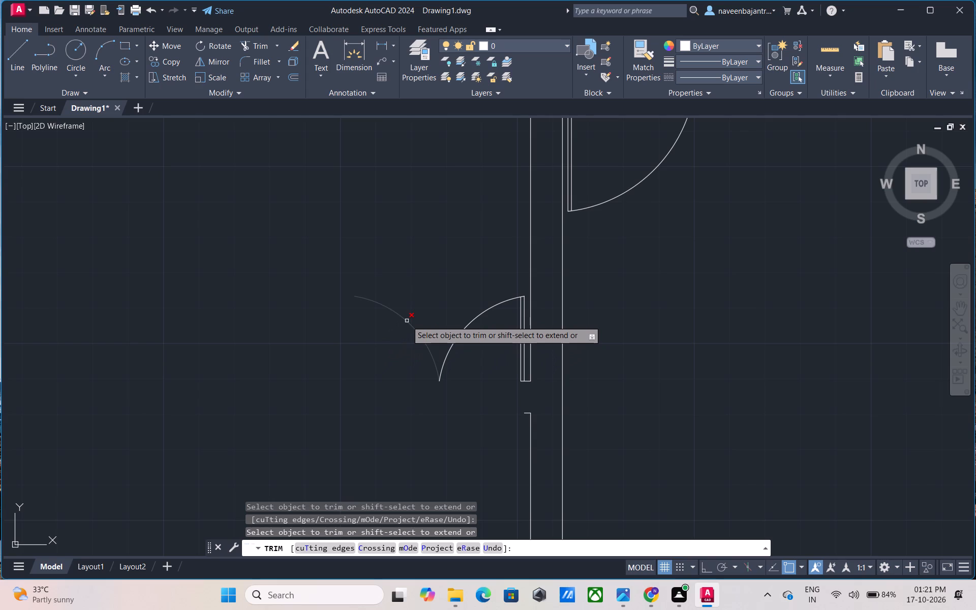
left_click(407, 321)
left_click(453, 340)
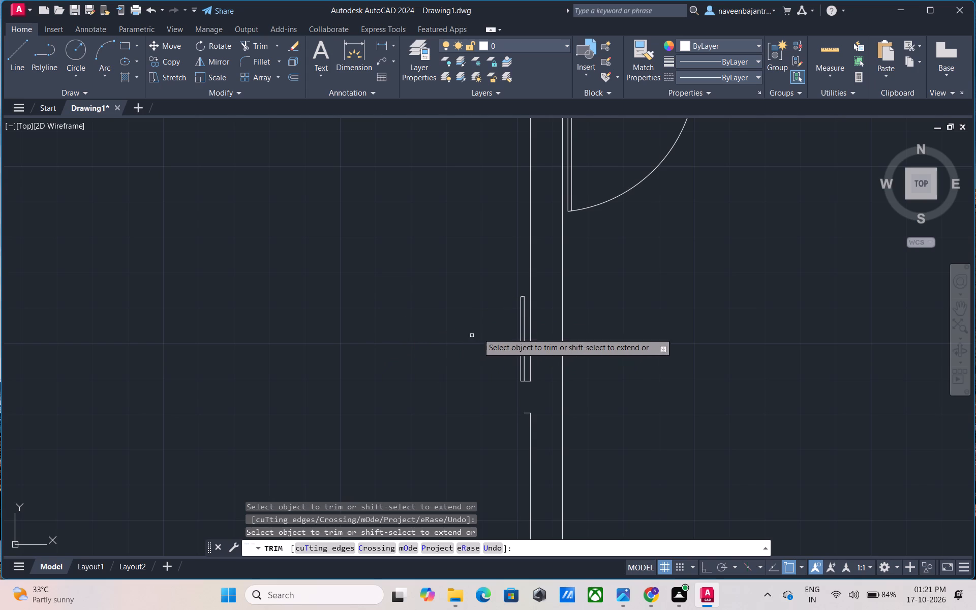
left_click(524, 296)
left_click(524, 301)
left_click(520, 313)
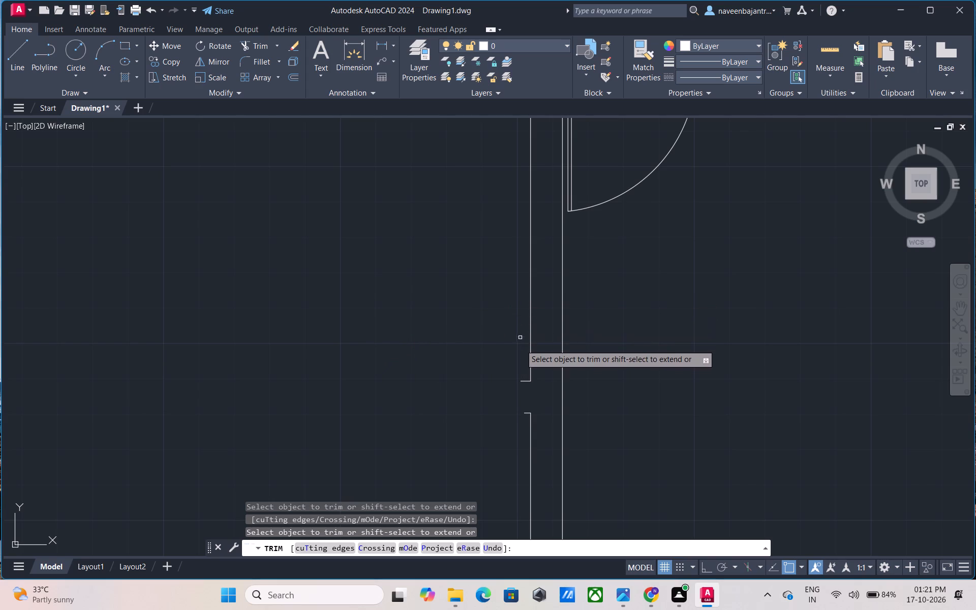
left_click(523, 380)
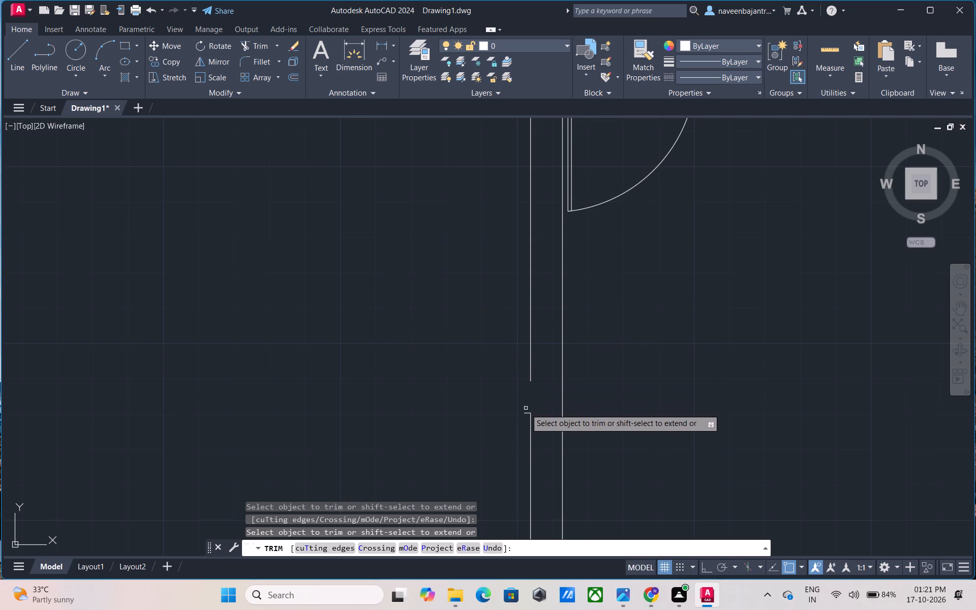
left_click(526, 412)
Trim away the southeast room's outer west wall line, its southwest corner lines, top end line and the inner line above the door.
scroll(526, 410, "down", 3)
middle_click_drag(526, 410, 478, 364)
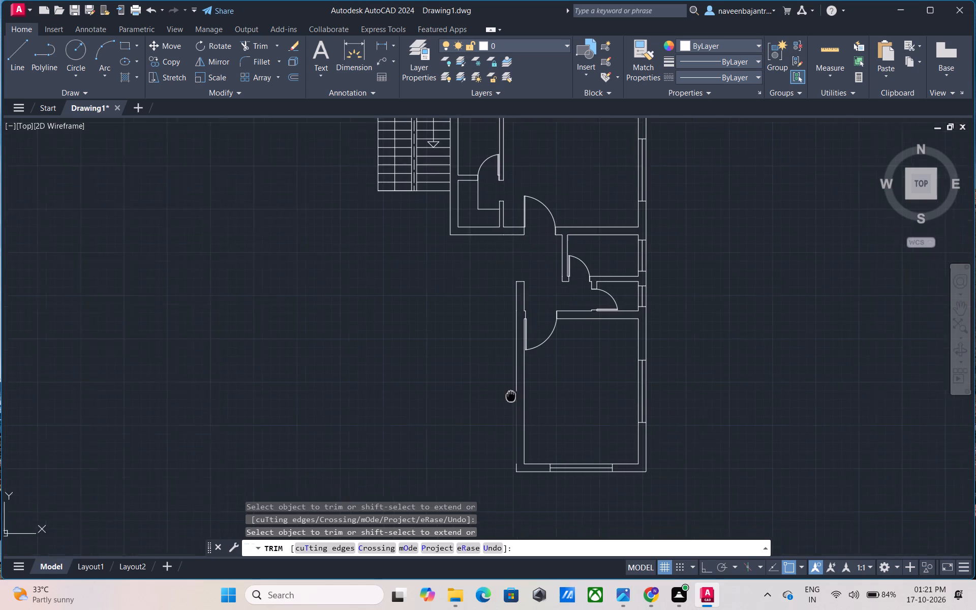
middle_click_drag(478, 364, 455, 330)
left_click(456, 348)
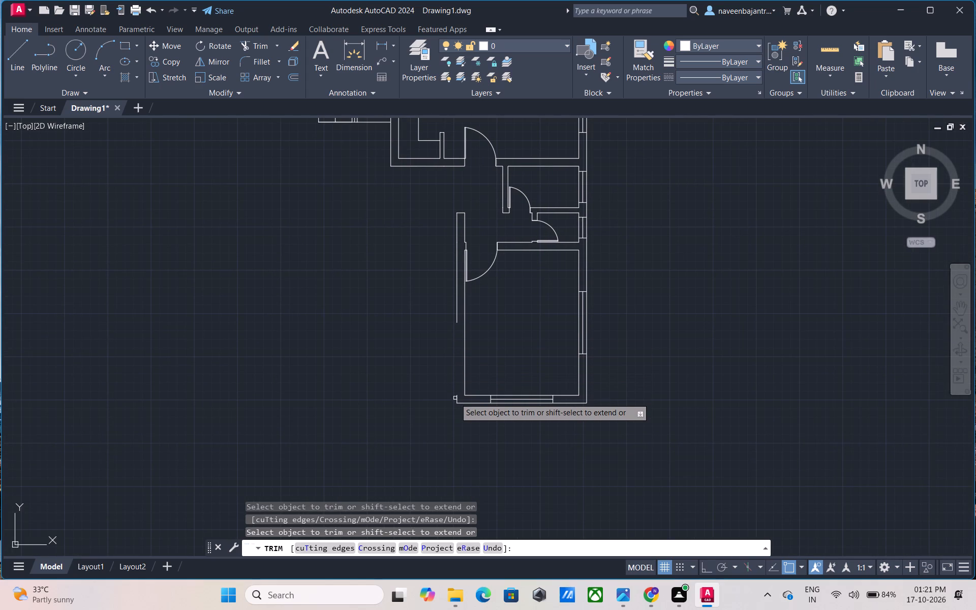
left_click(457, 400)
left_click(461, 402)
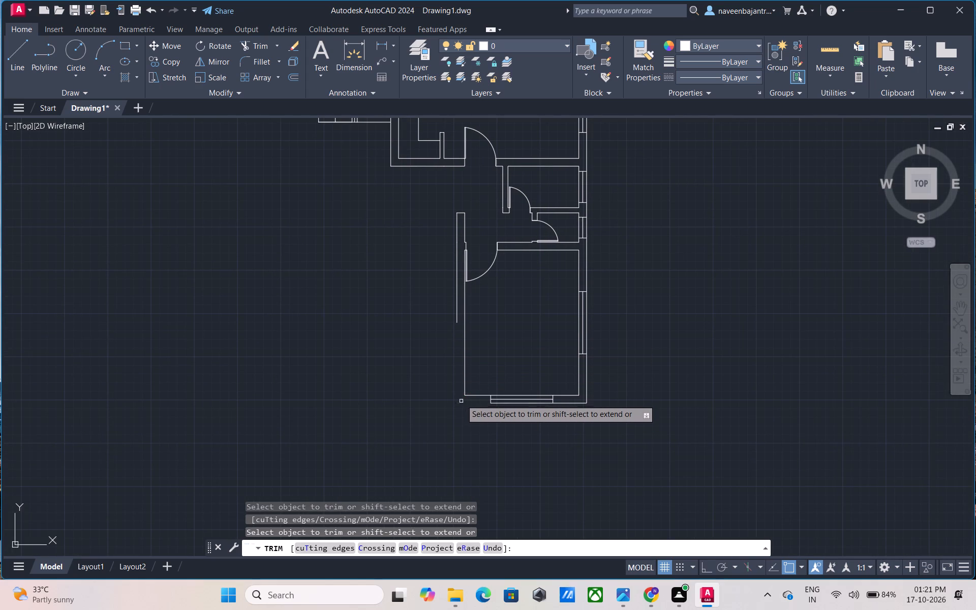
left_click(459, 317)
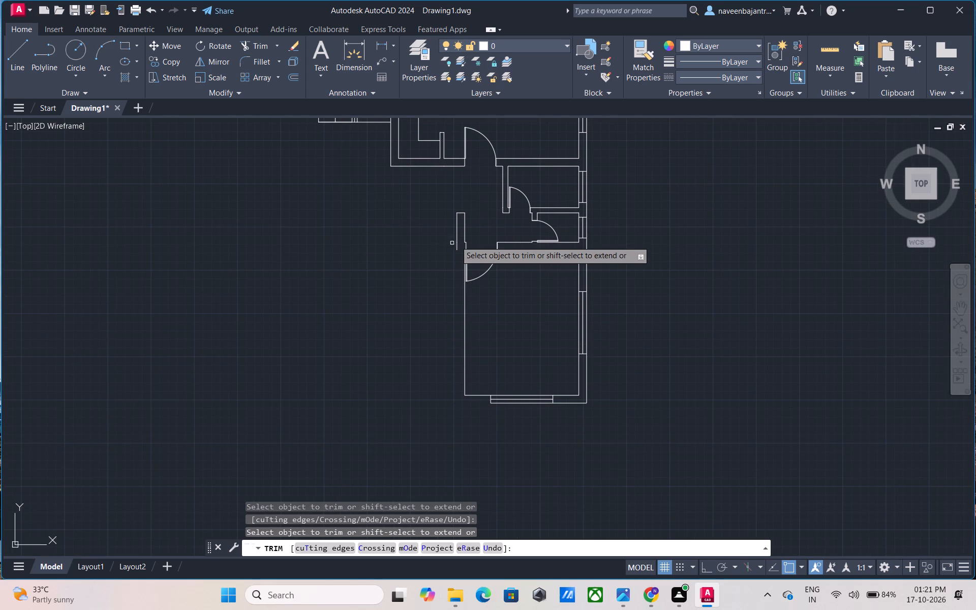
left_click(457, 251)
left_click(456, 242)
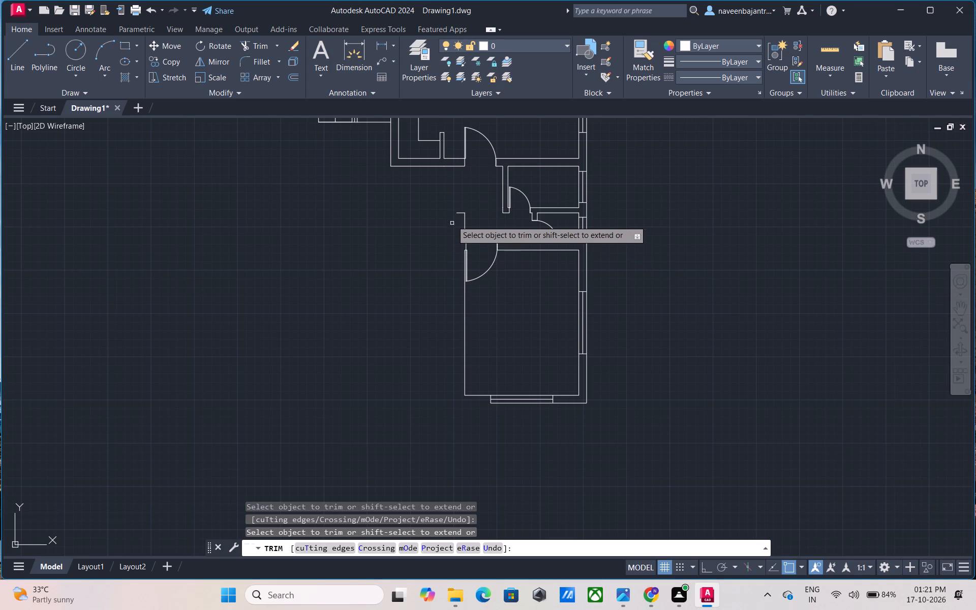
left_click(457, 213)
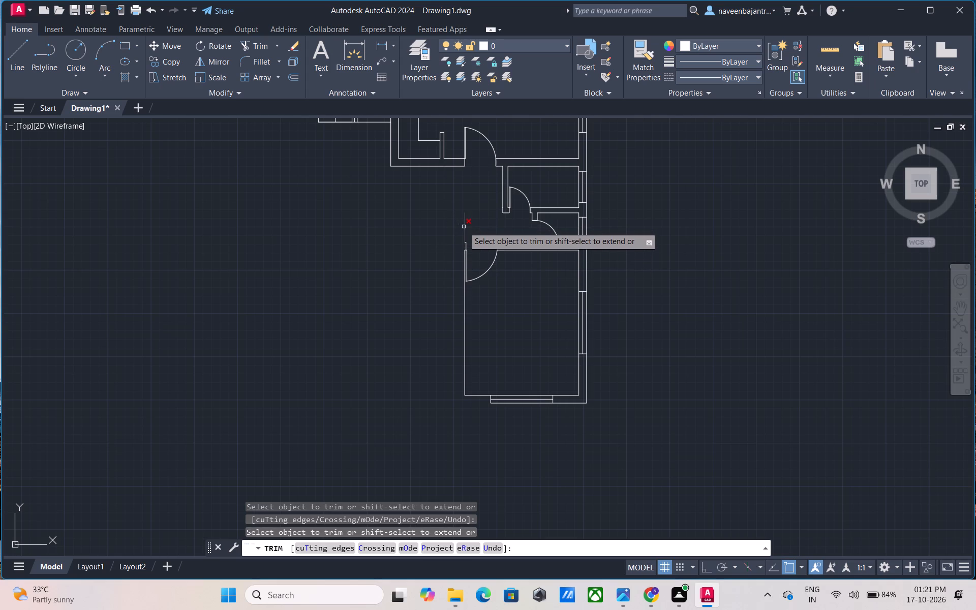
left_click(464, 227)
Trim away the southeast room door's jamb lines and leaf, and the room's inner west wall line.
scroll(466, 249, "up", 4)
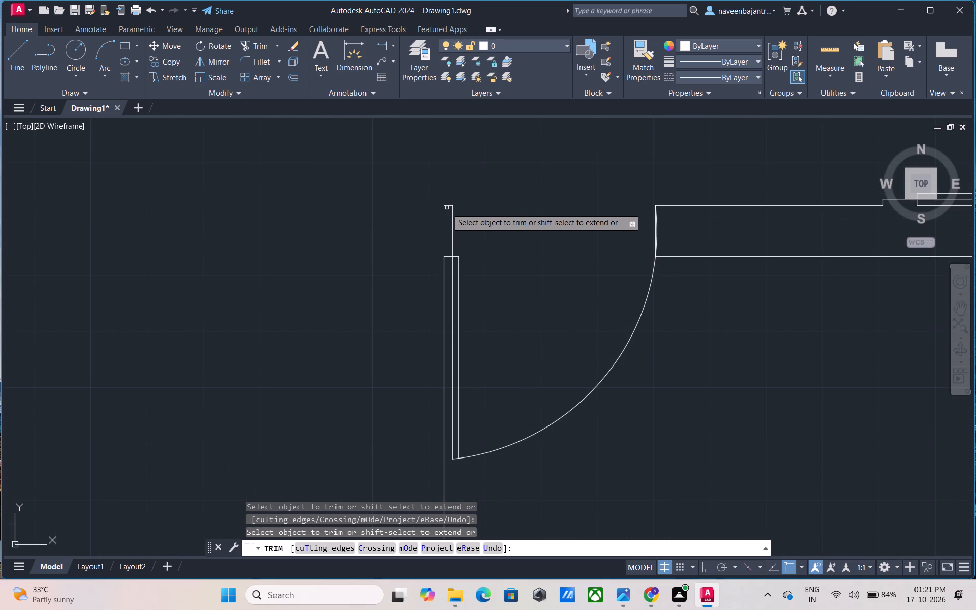
left_click(447, 205)
left_click(452, 217)
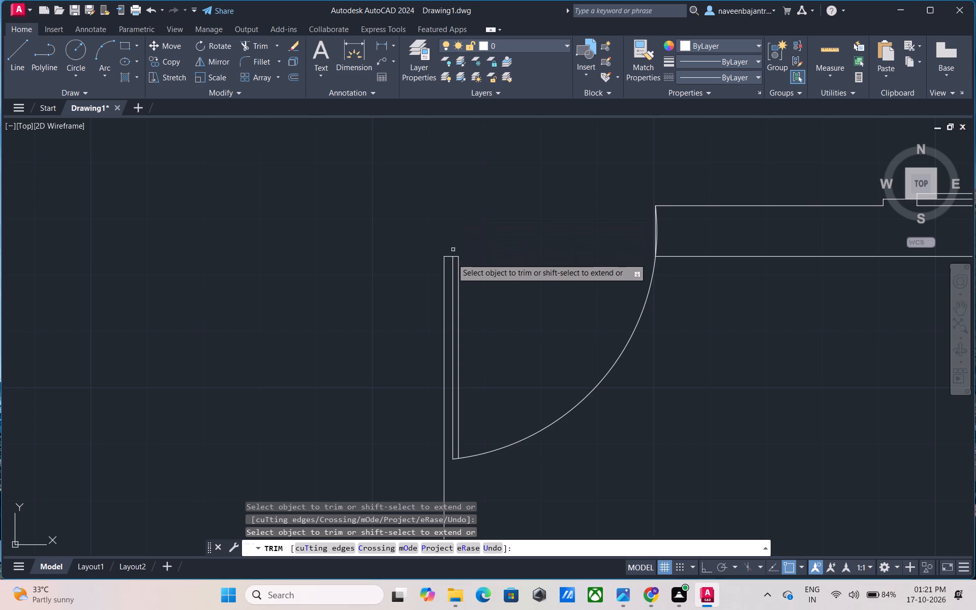
left_click(449, 256)
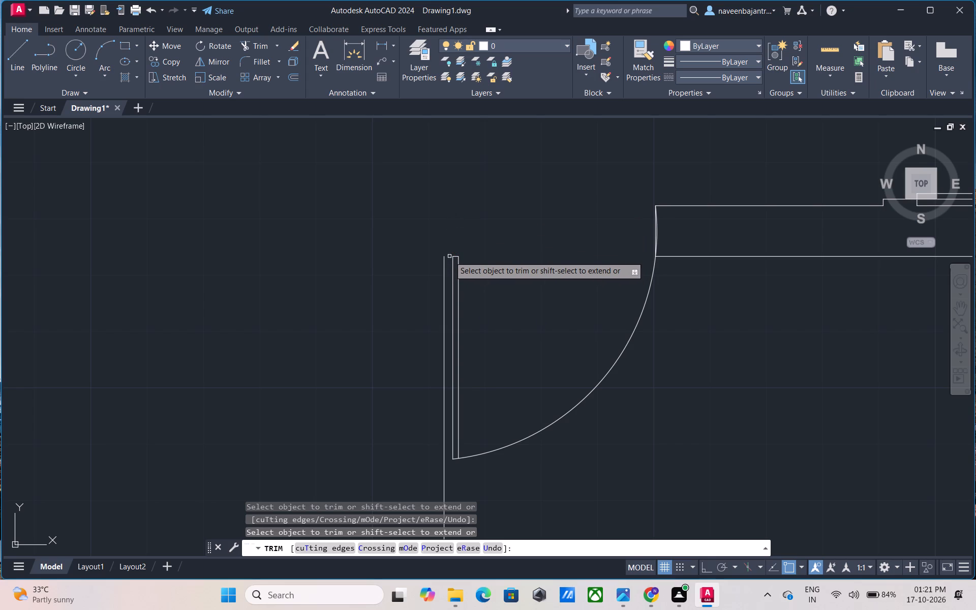
left_click(455, 256)
left_click(457, 262)
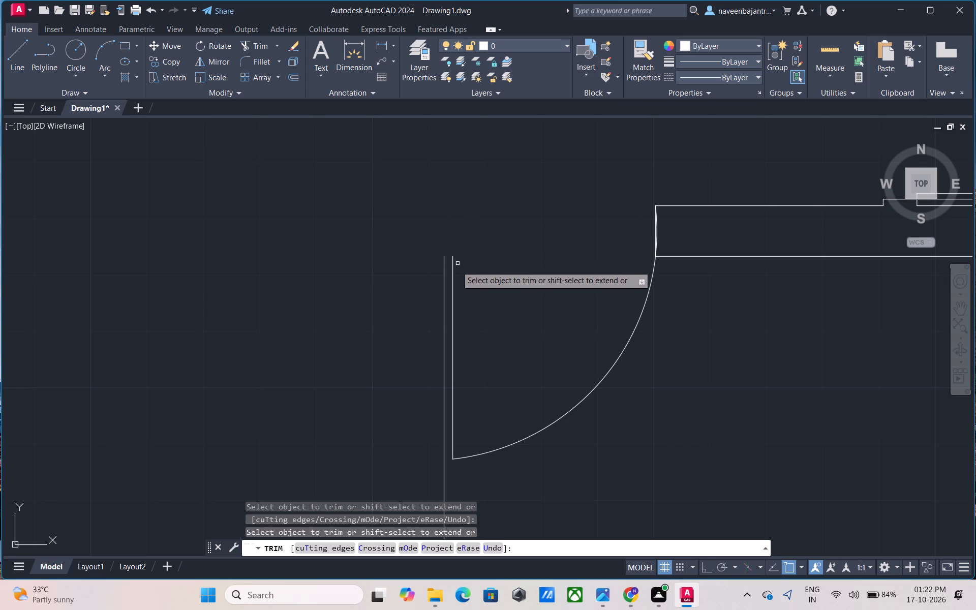
left_click(452, 270)
left_click(443, 283)
Trim away the southeast room door's swing arc and the end line closing the wall on the room's north side.
scroll(443, 283, "down", 2)
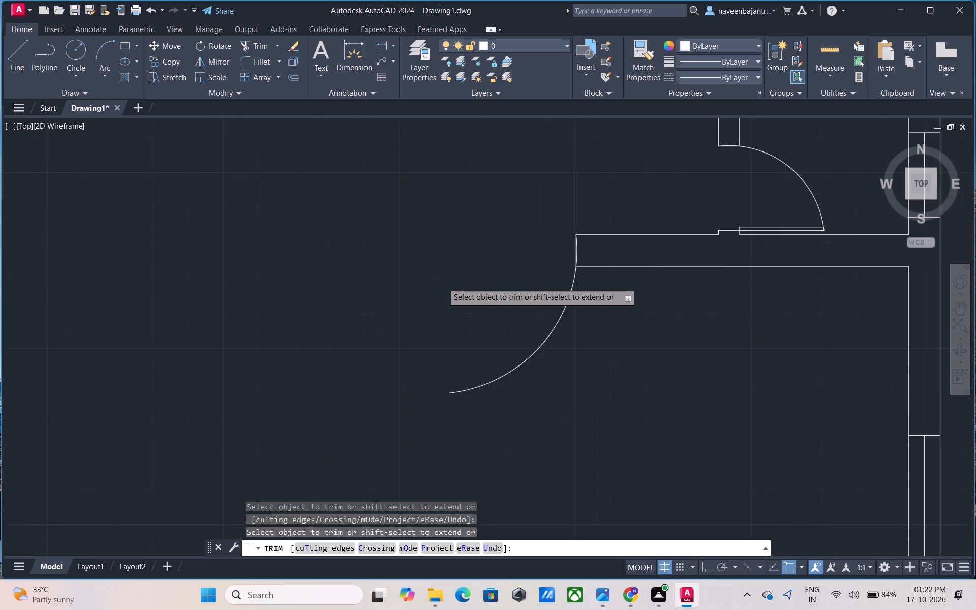
left_click(513, 310)
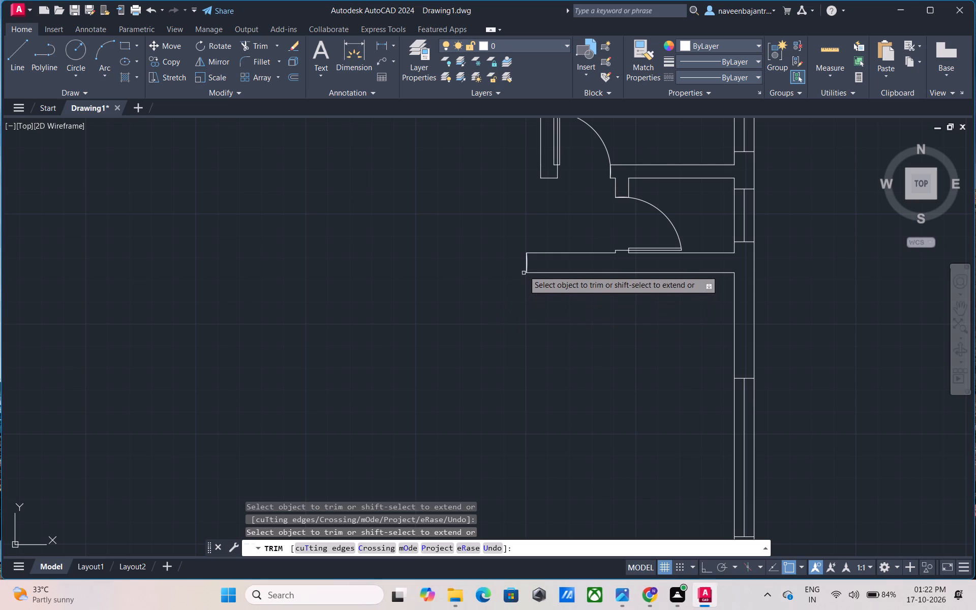
scroll(526, 261, "up", 4)
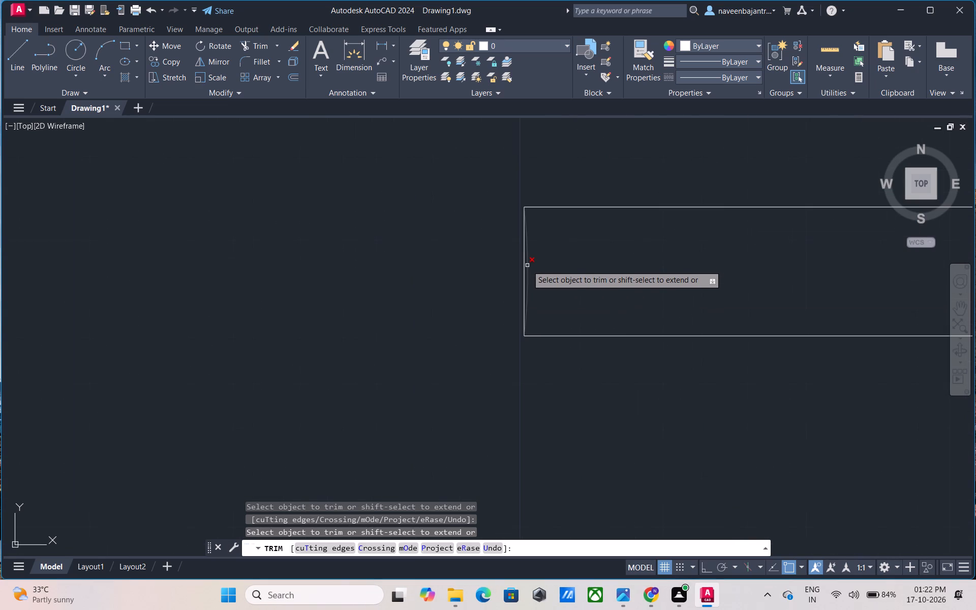
left_click(527, 265)
left_click(526, 272)
Trim away the southeast room's south window and the inner south wall line's stub west of it.
scroll(526, 272, "down", 4)
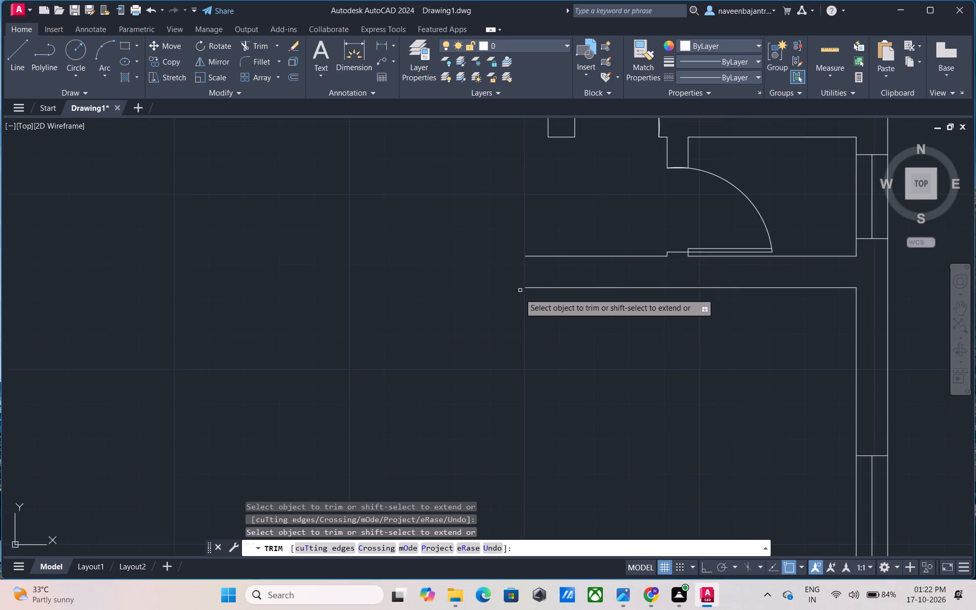
scroll(520, 293, "down", 1)
middle_click_drag(496, 314, 475, 235)
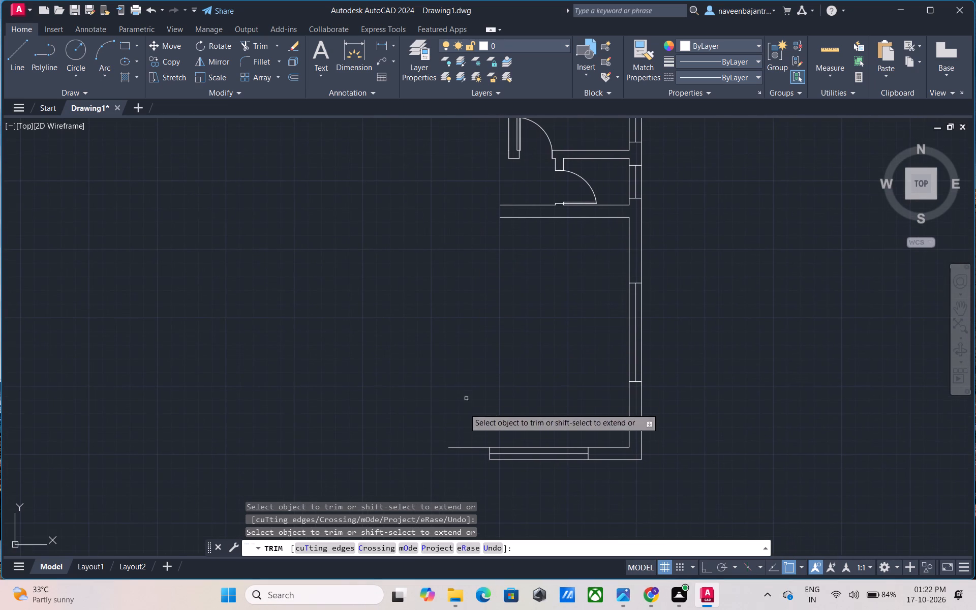
left_click(474, 448)
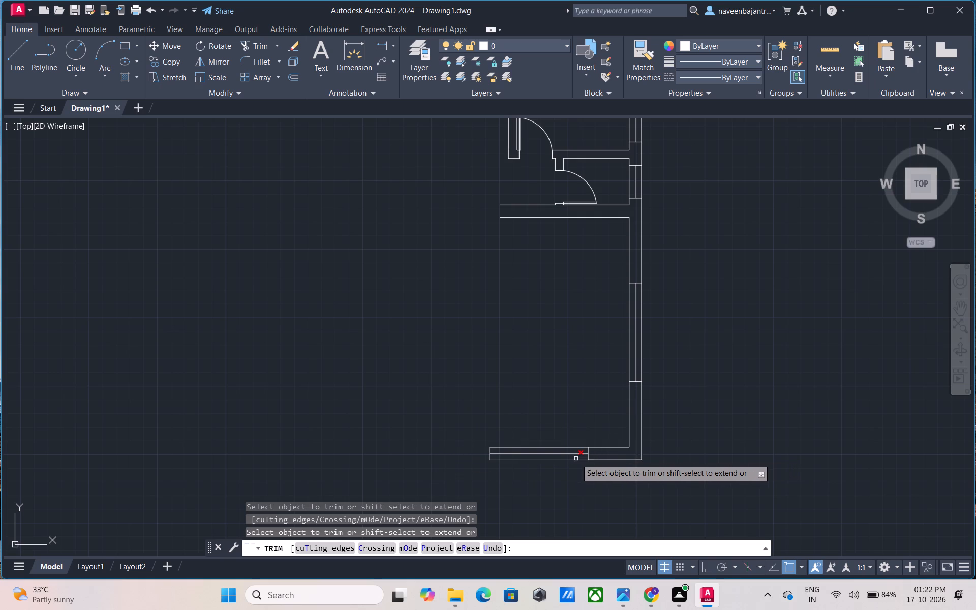
scroll(576, 459, "up", 3)
left_click(560, 463)
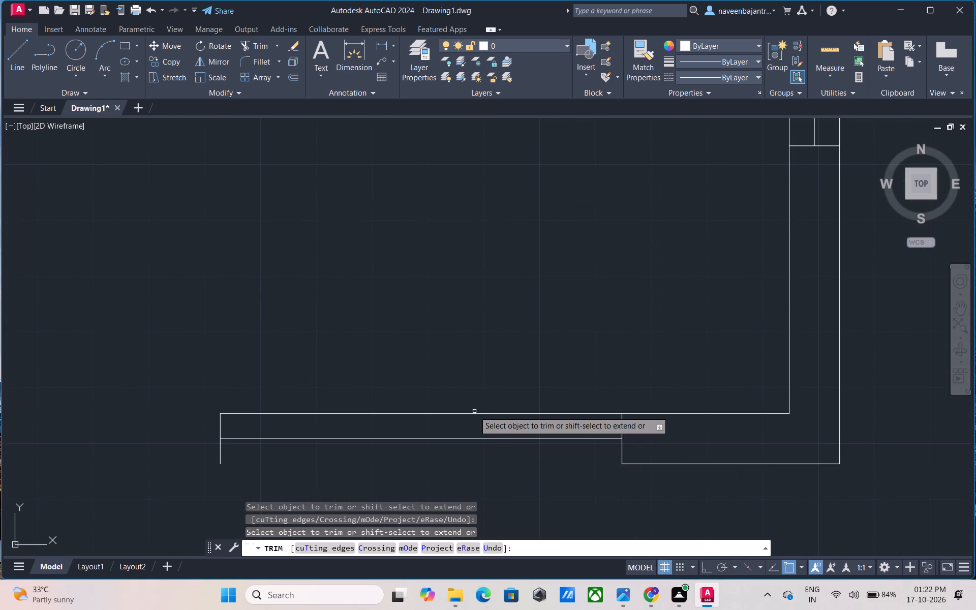
left_click(474, 413)
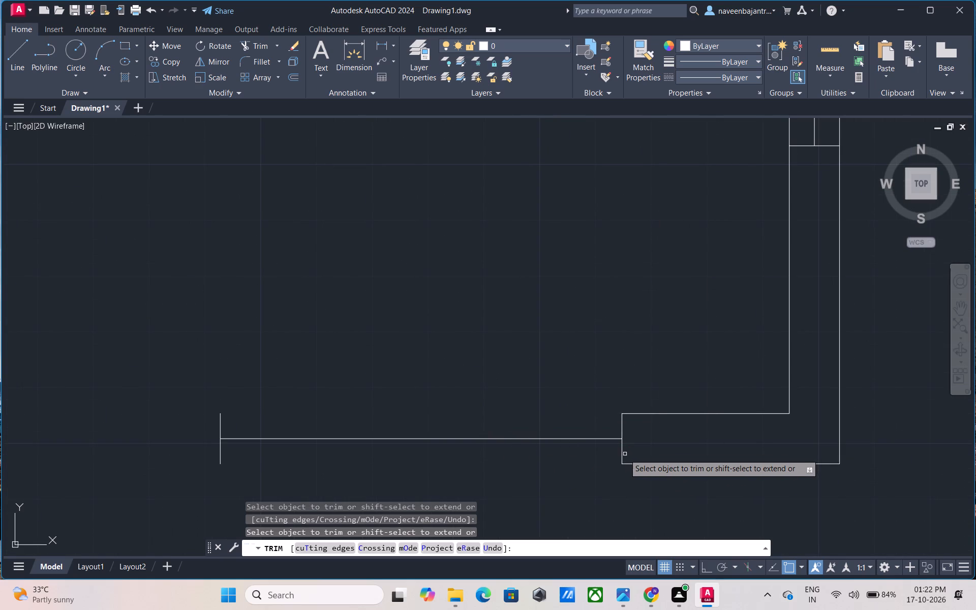
left_click(622, 450)
left_click(620, 432)
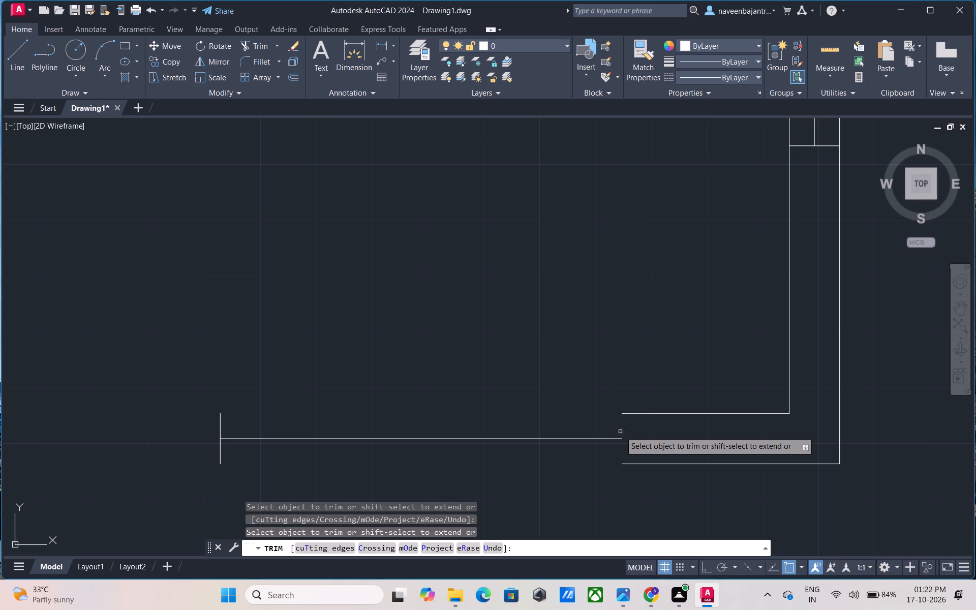
left_click(220, 423)
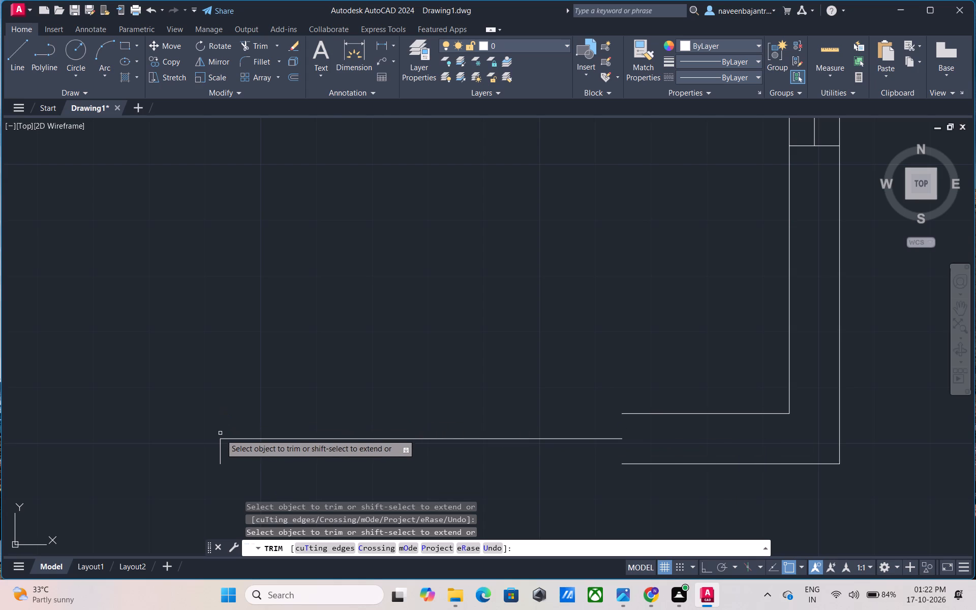
left_click(221, 449)
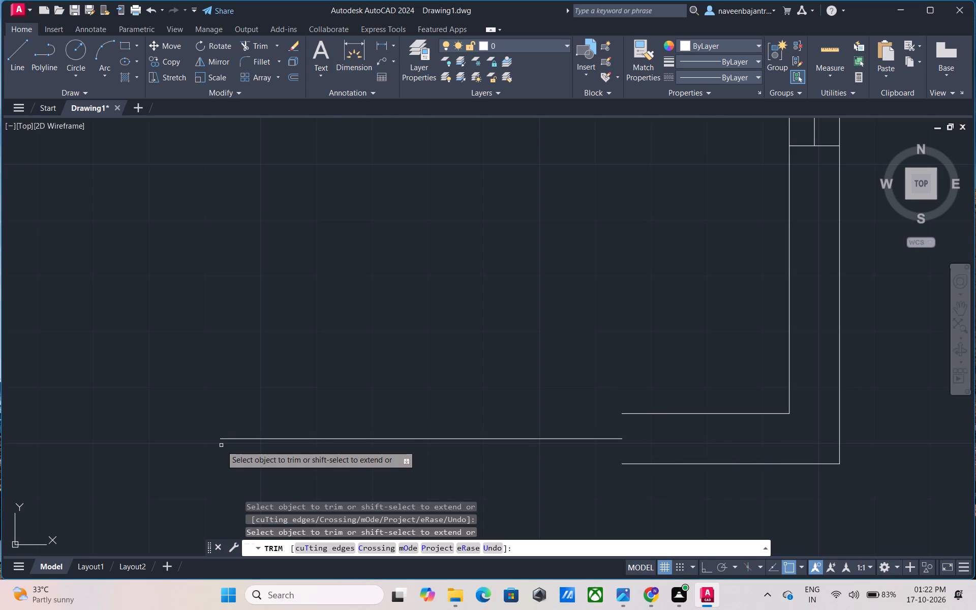
left_click(302, 437)
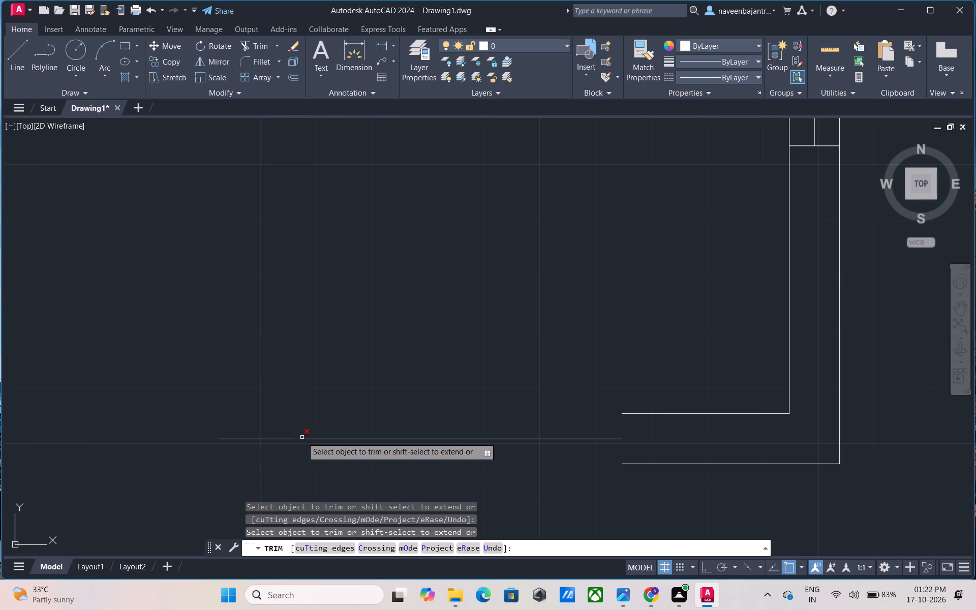
Trim away the southeast room's remaining south wall lines and both east wall lines south of its east window.
left_click(647, 462)
left_click(649, 468)
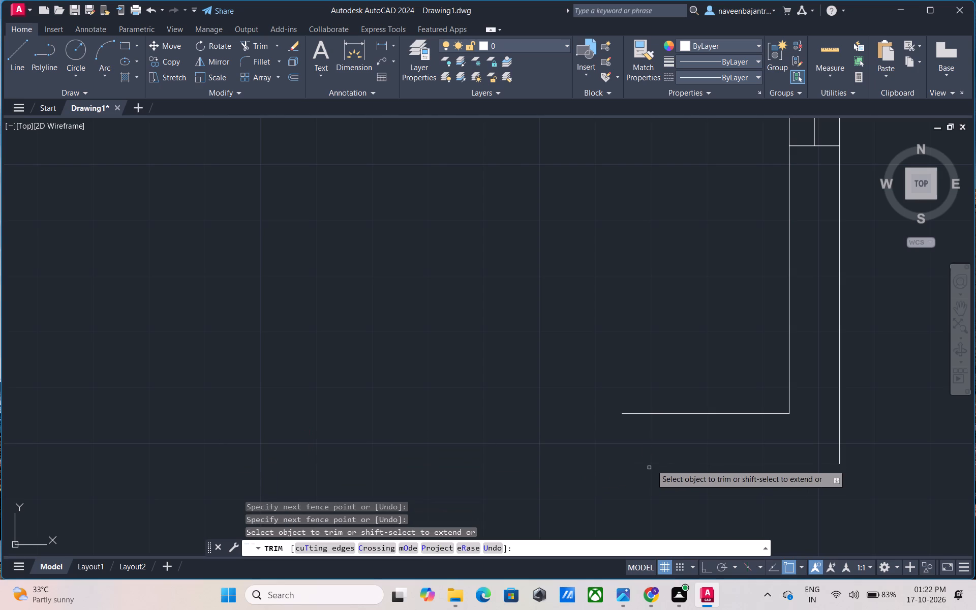
left_click(661, 413)
scroll(661, 413, "down", 2)
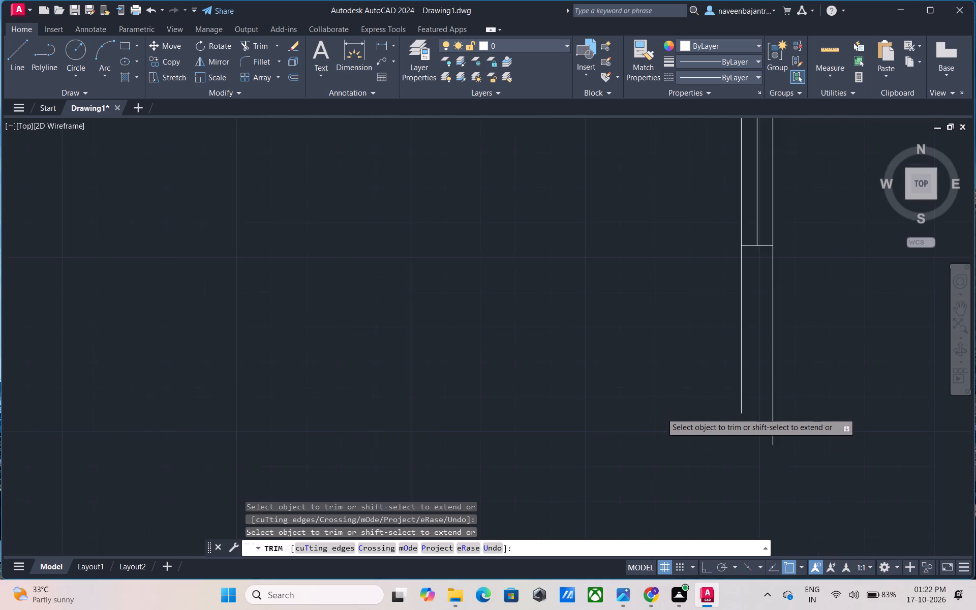
middle_click_drag(647, 373, 429, 443)
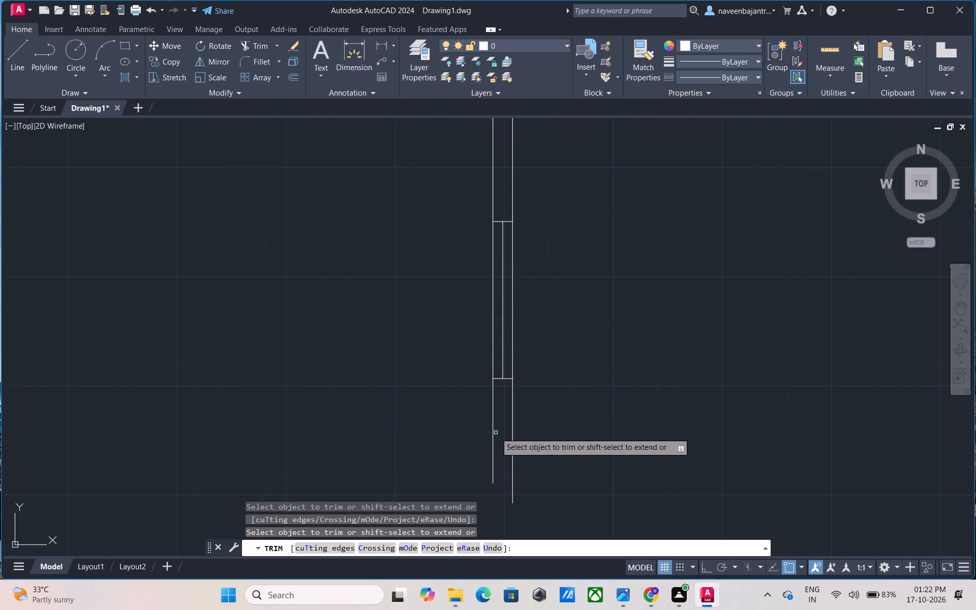
left_click(492, 436)
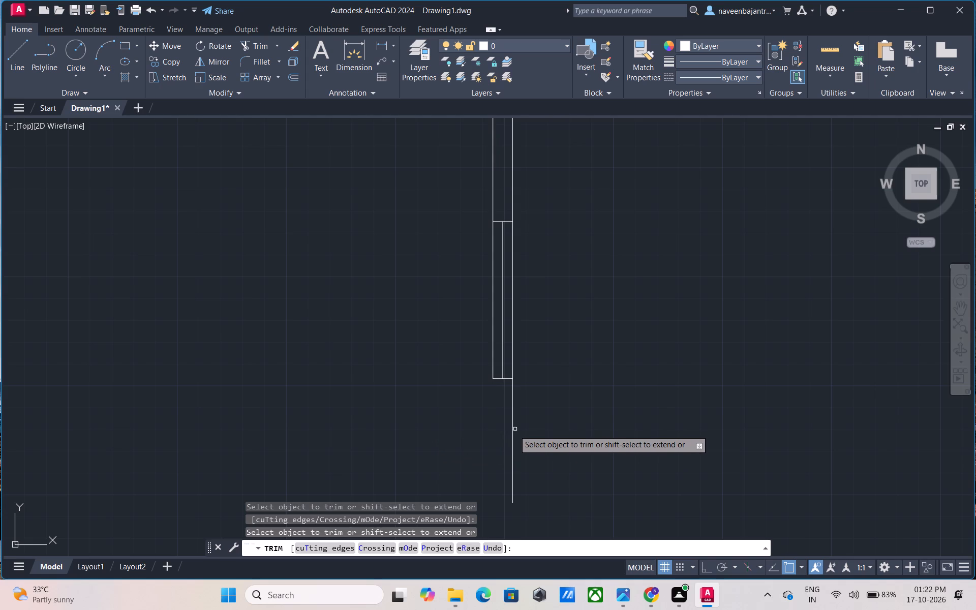
left_click(513, 432)
Trim away the southeast room's east window, including its side lines, both end lines and centre line.
middle_click_drag(530, 345, 525, 416)
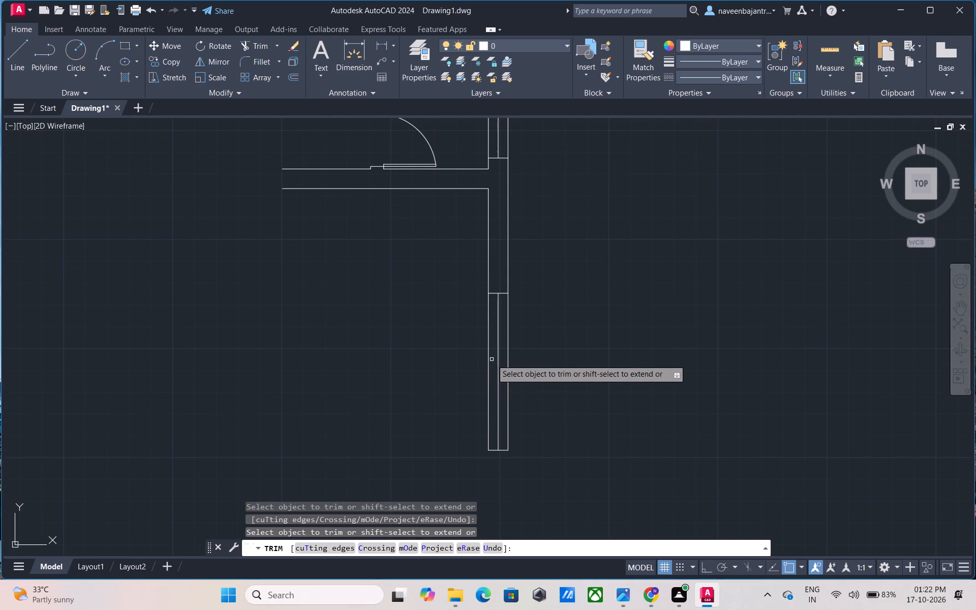
left_click(487, 355)
left_click(508, 358)
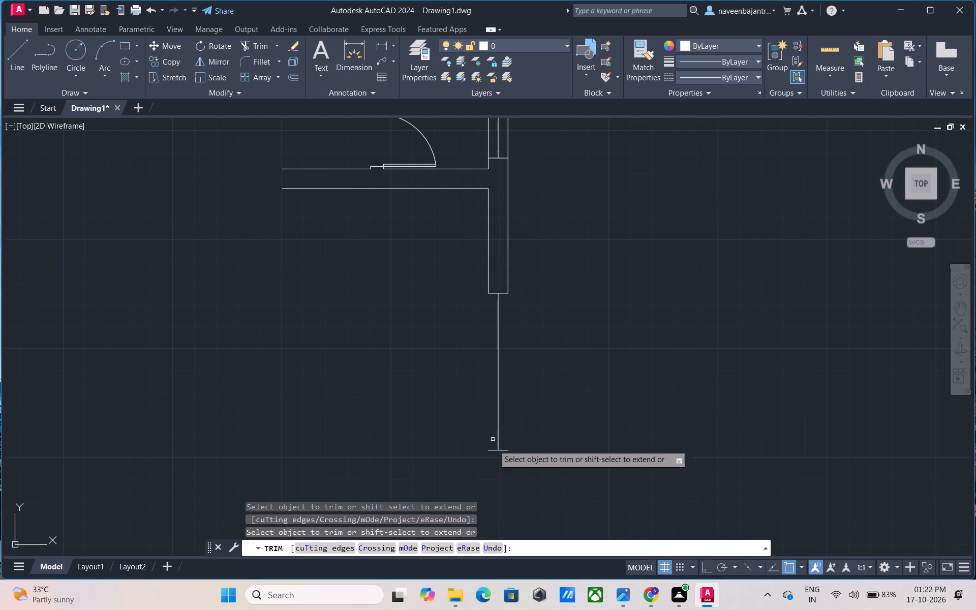
left_click(492, 451)
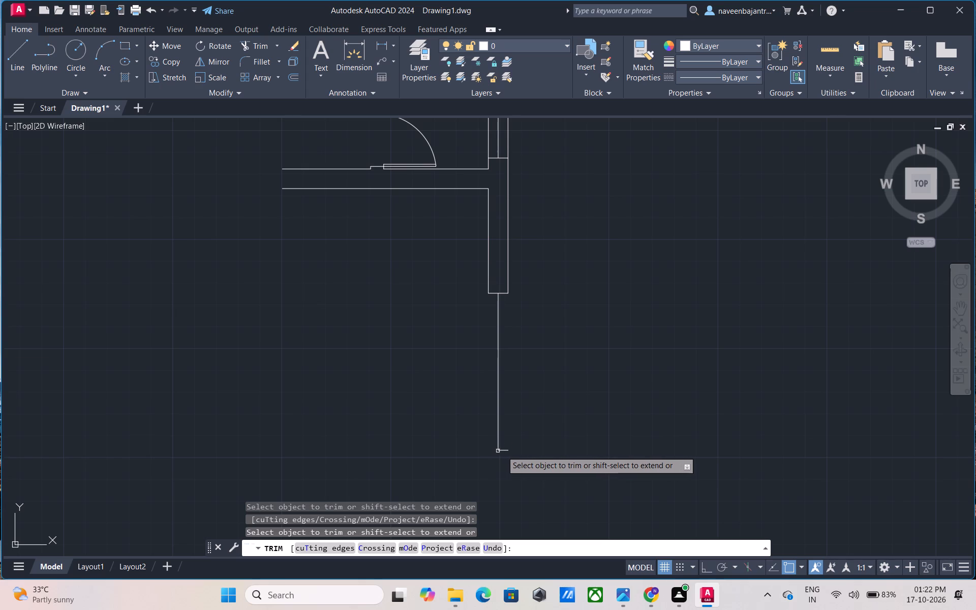
left_click(504, 451)
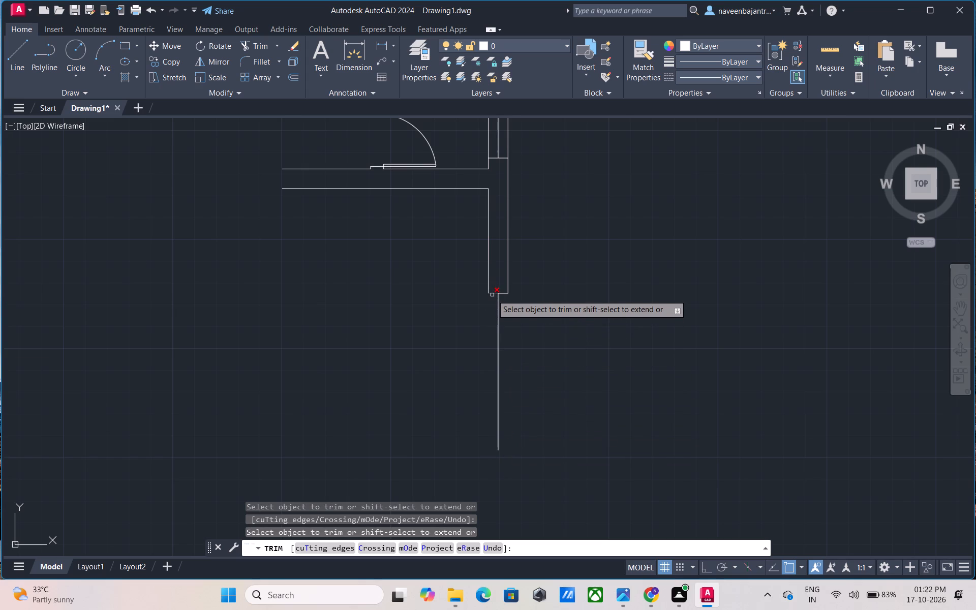
left_click(492, 295)
left_click(505, 293)
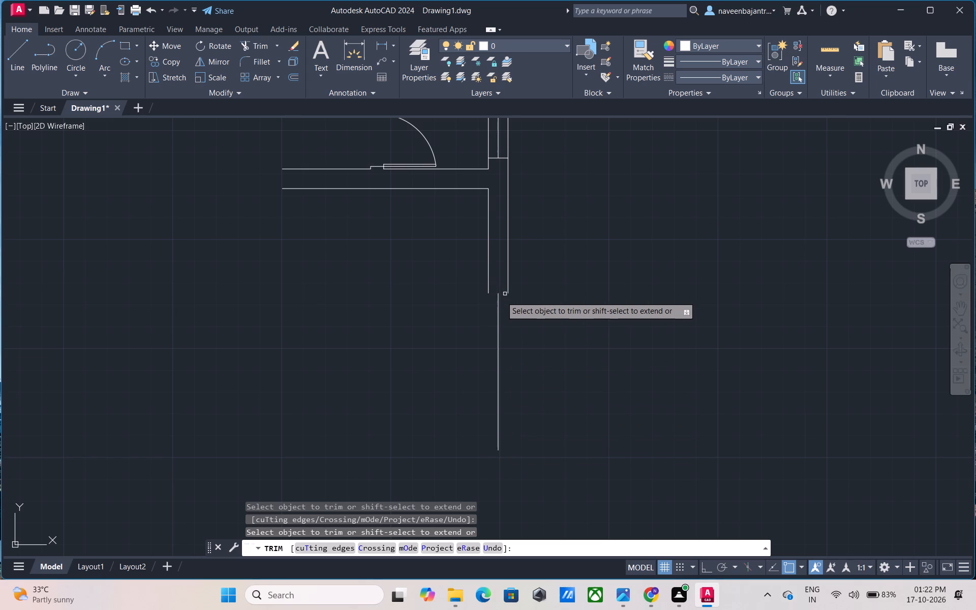
left_click(497, 301)
Trim away the wall lines along the southeast room's north side and the east wall lines up to the small room's window.
scroll(497, 310, "down", 3)
middle_click_drag(497, 310, 515, 374)
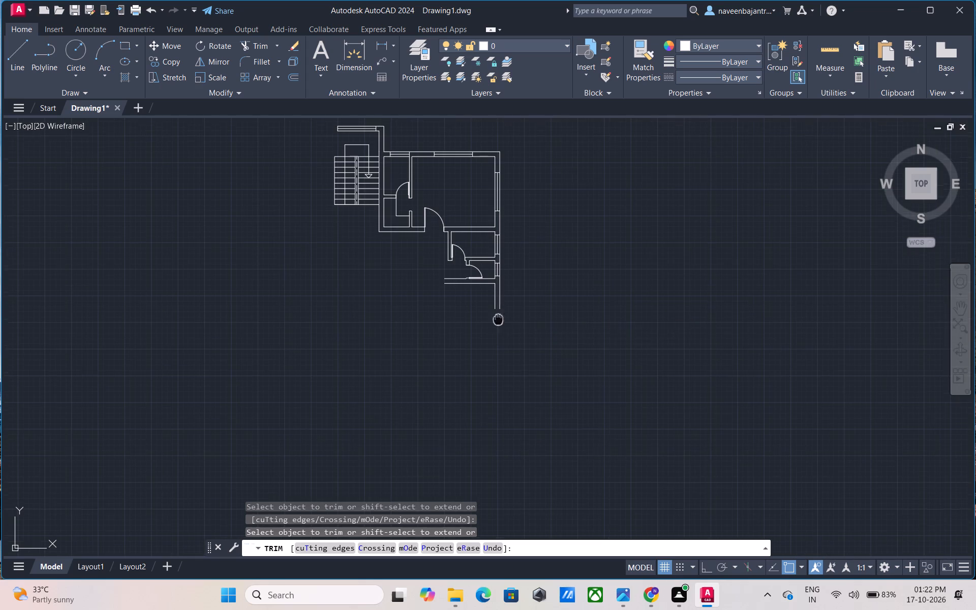
middle_click_drag(515, 374, 536, 419)
scroll(506, 416, "up", 2)
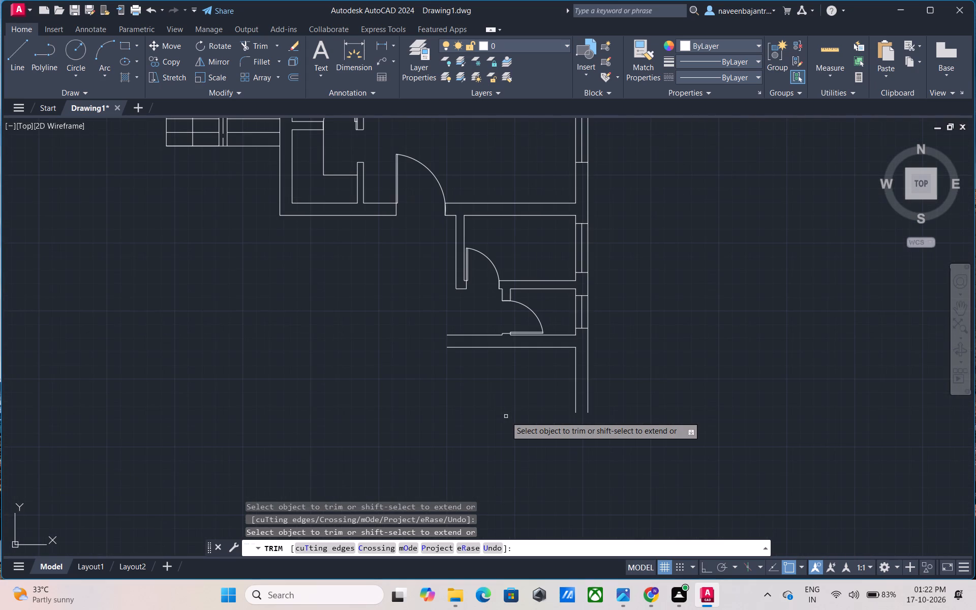
left_click(479, 347)
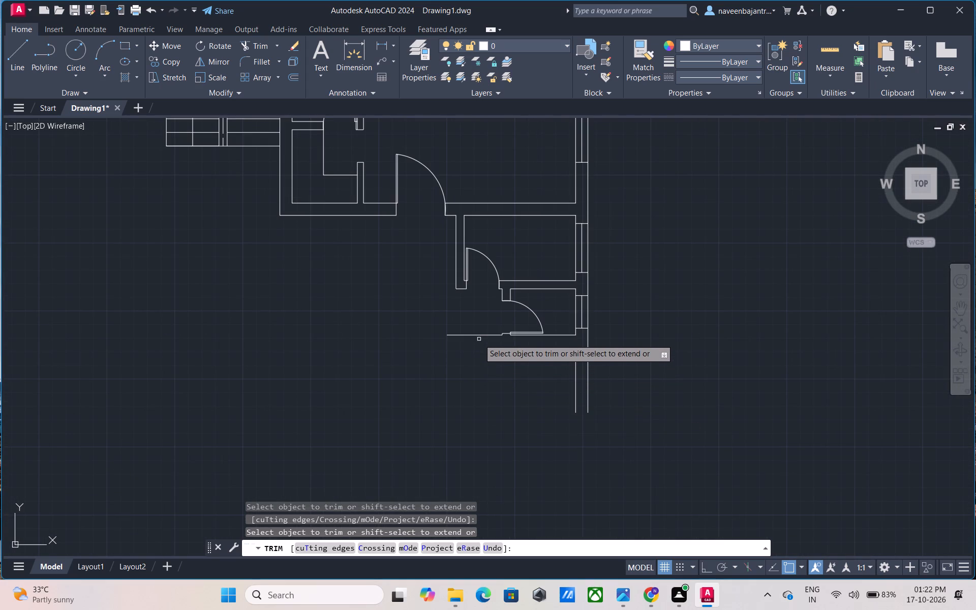
left_click(479, 337)
left_click(577, 373)
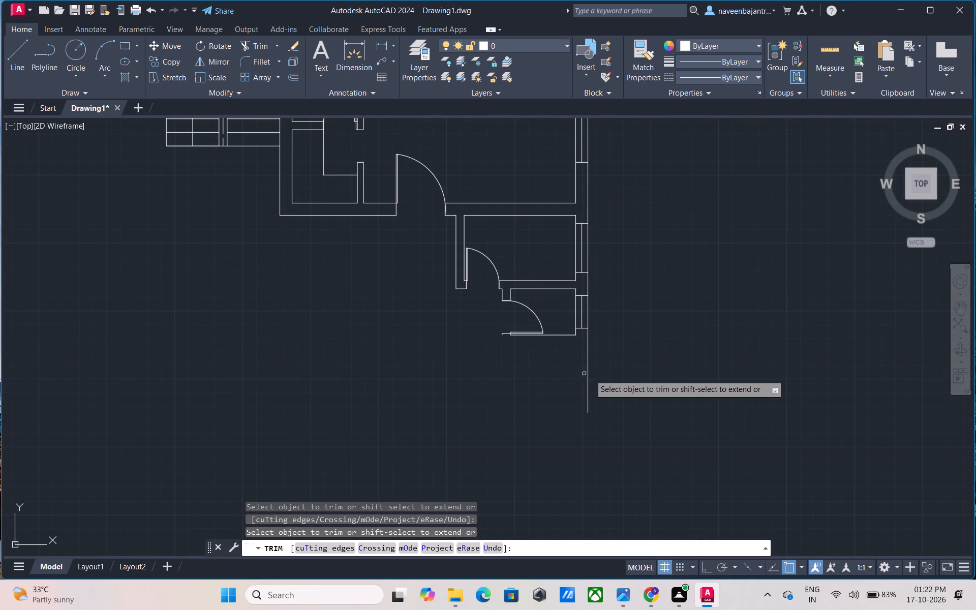
left_click(588, 379)
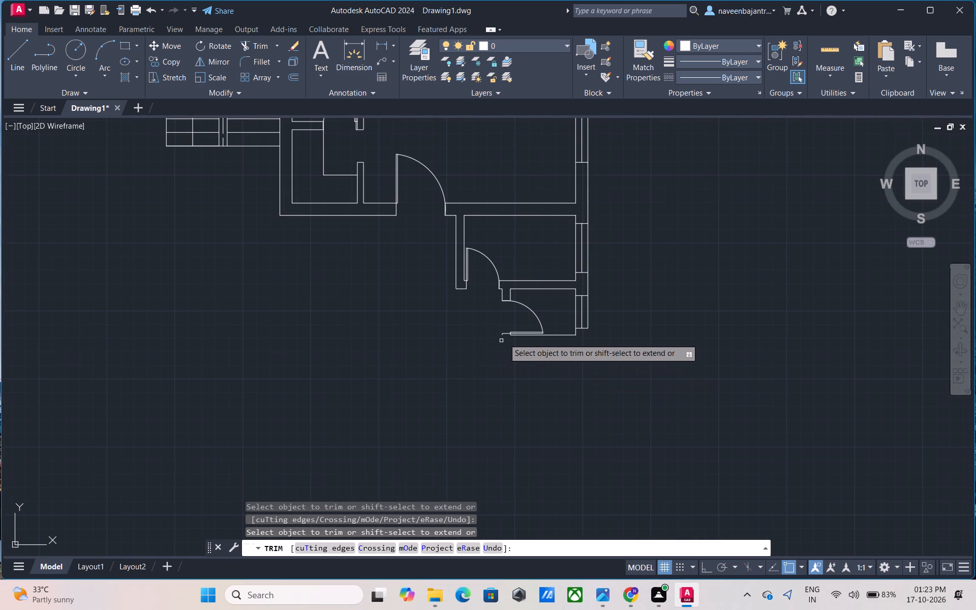
Trim away the small southern room's door jamb, leaf and swing arc, along with its inner south wall line.
scroll(500, 338, "up", 4)
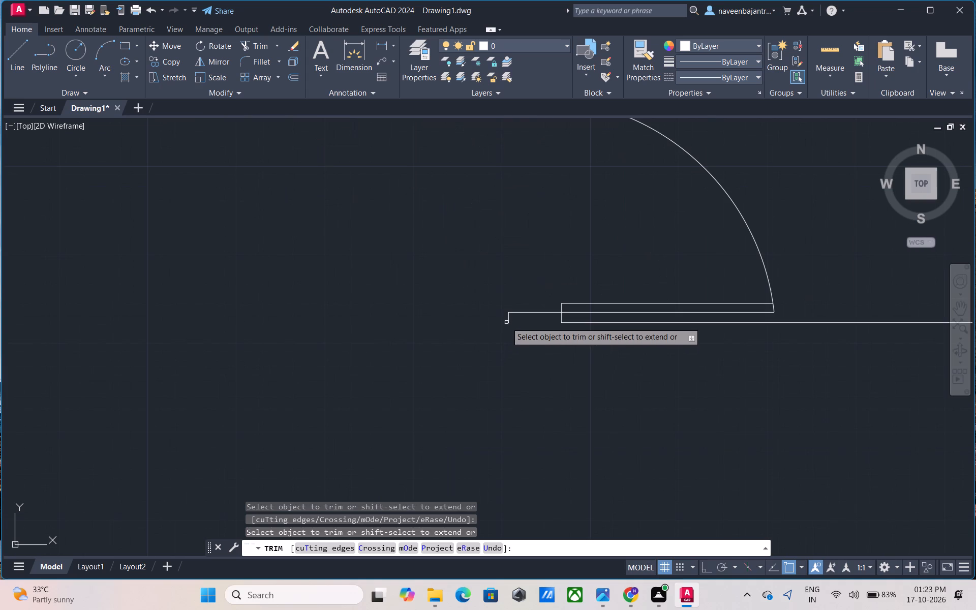
left_click(509, 319)
scroll(509, 322, "down", 1)
scroll(591, 347, "down", 1)
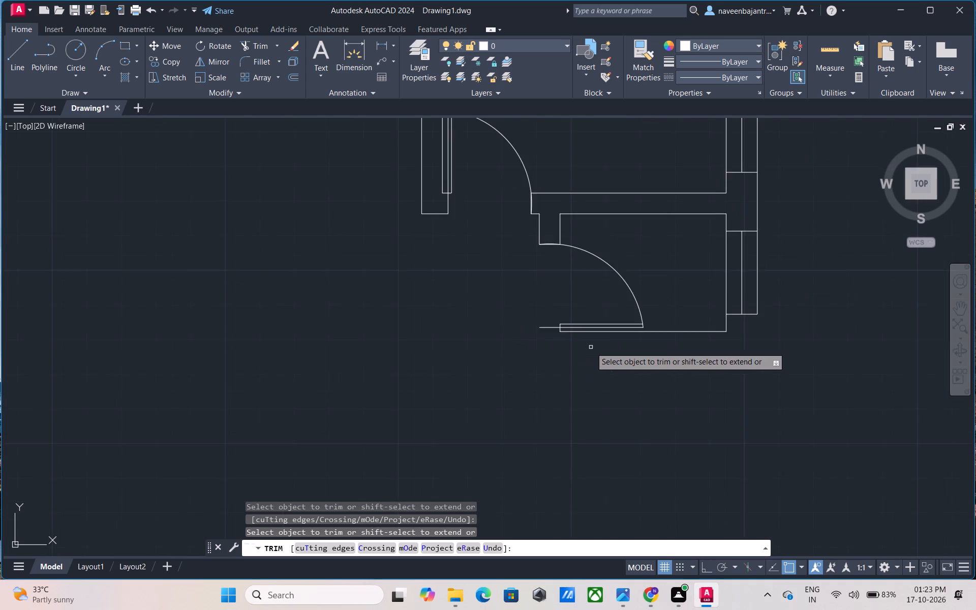
middle_click_drag(591, 347, 443, 386)
scroll(454, 384, "up", 1)
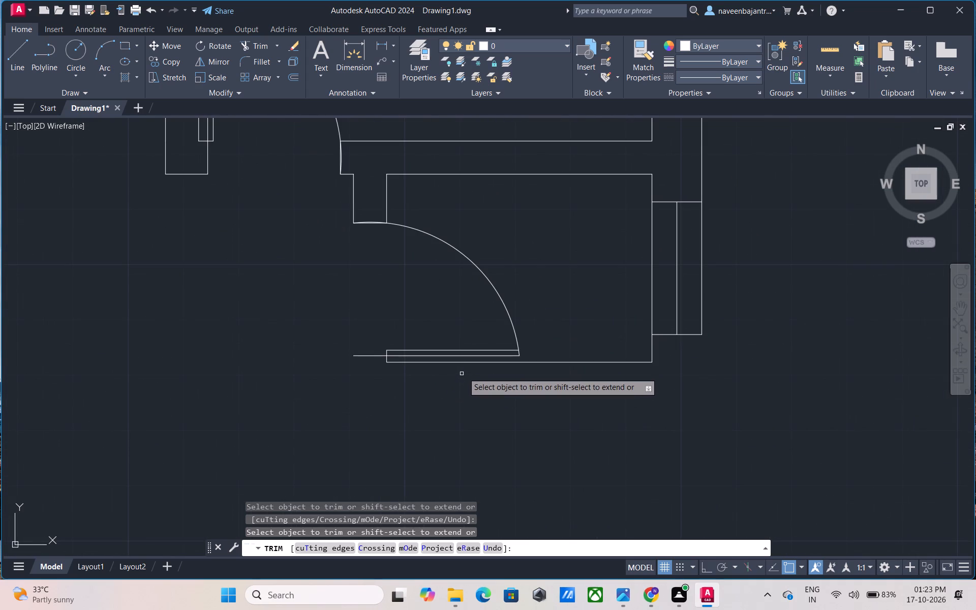
left_click(474, 361)
left_click(387, 360)
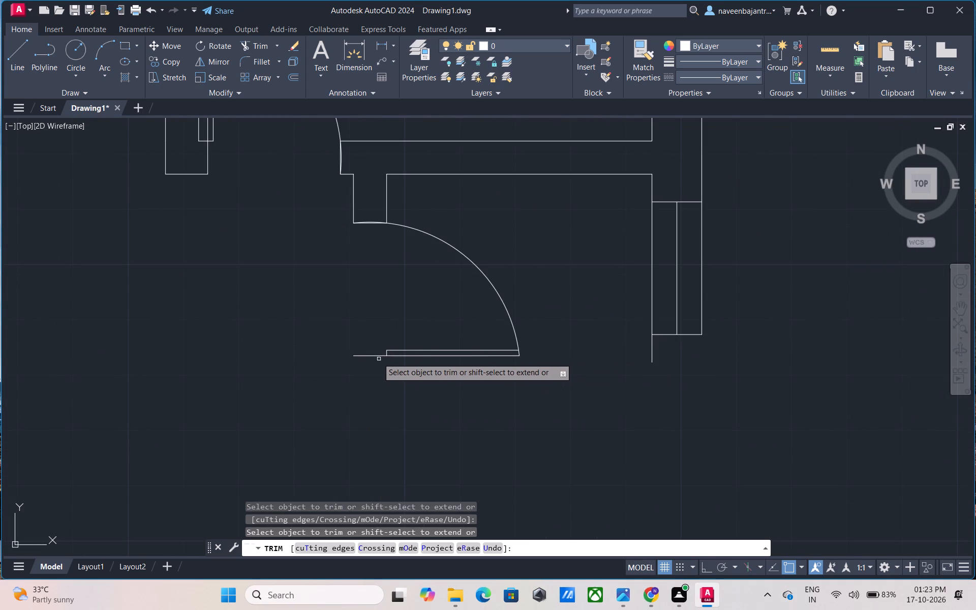
left_click(377, 357)
left_click(410, 355)
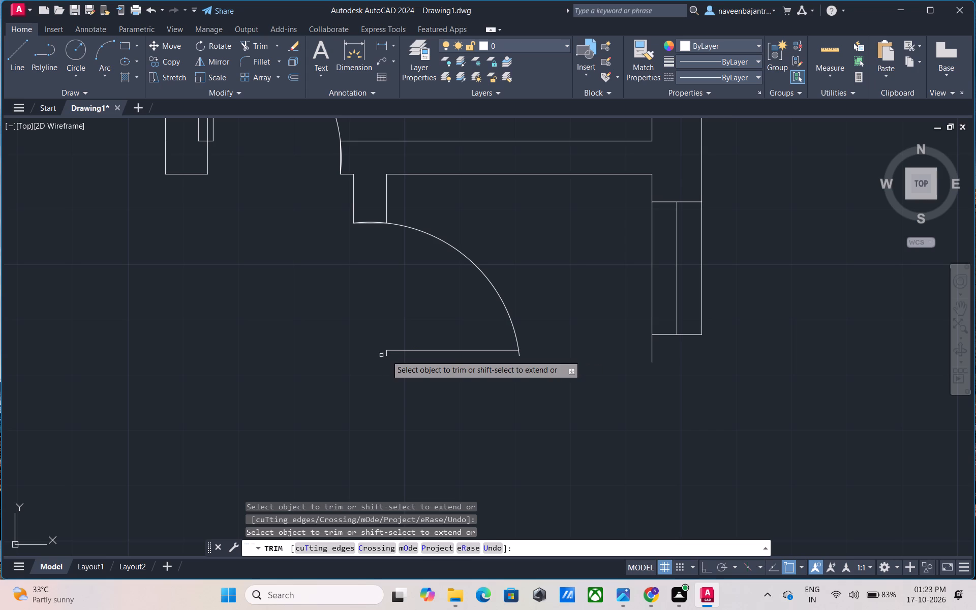
left_click(387, 355)
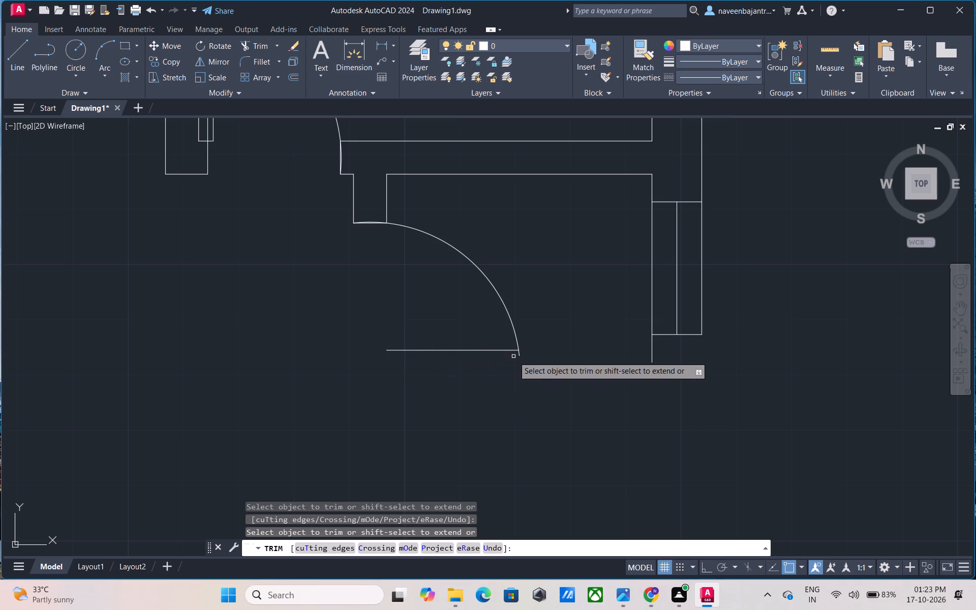
left_click(519, 356)
left_click(498, 352)
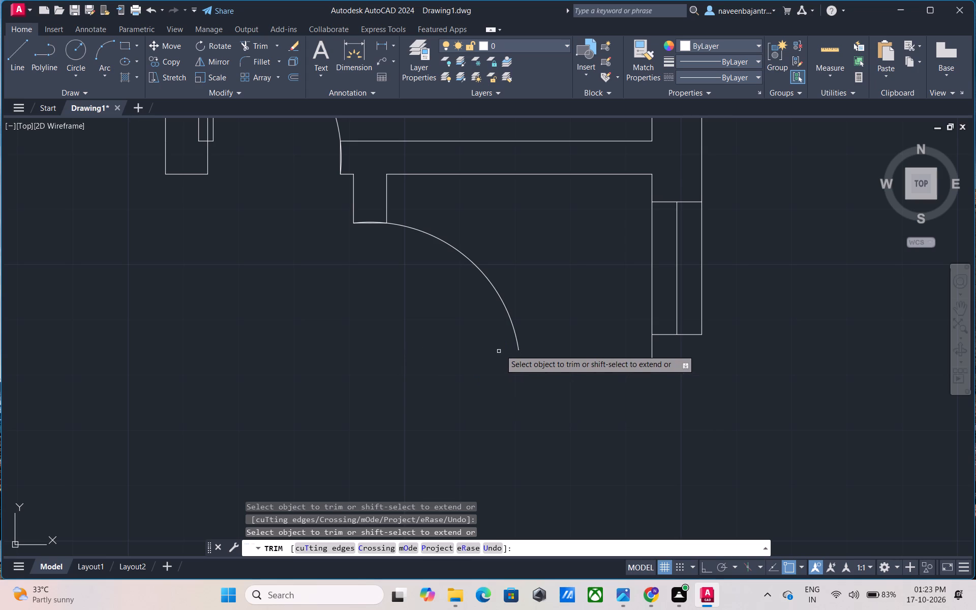
left_click(515, 339)
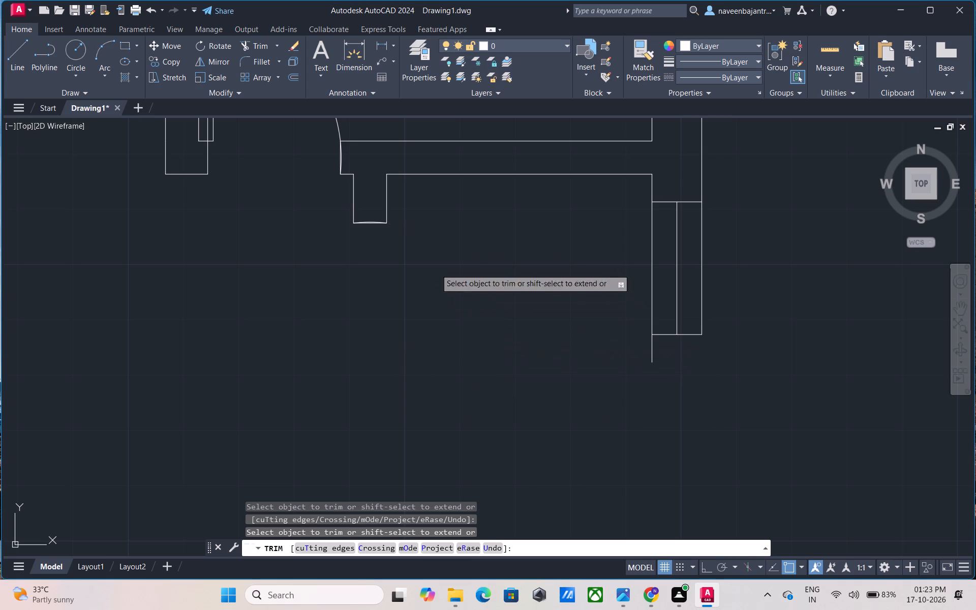
Trim away the leftover swing-arc slivers at the small room's wall end and at the adjoining room's door jamb.
scroll(363, 215, "up", 3)
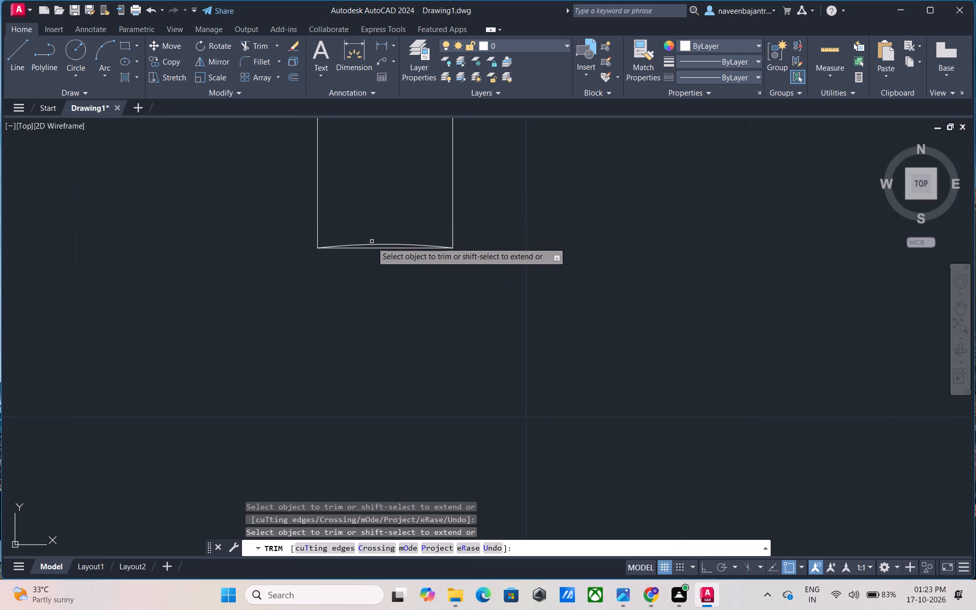
left_click(372, 244)
scroll(372, 244, "down", 4)
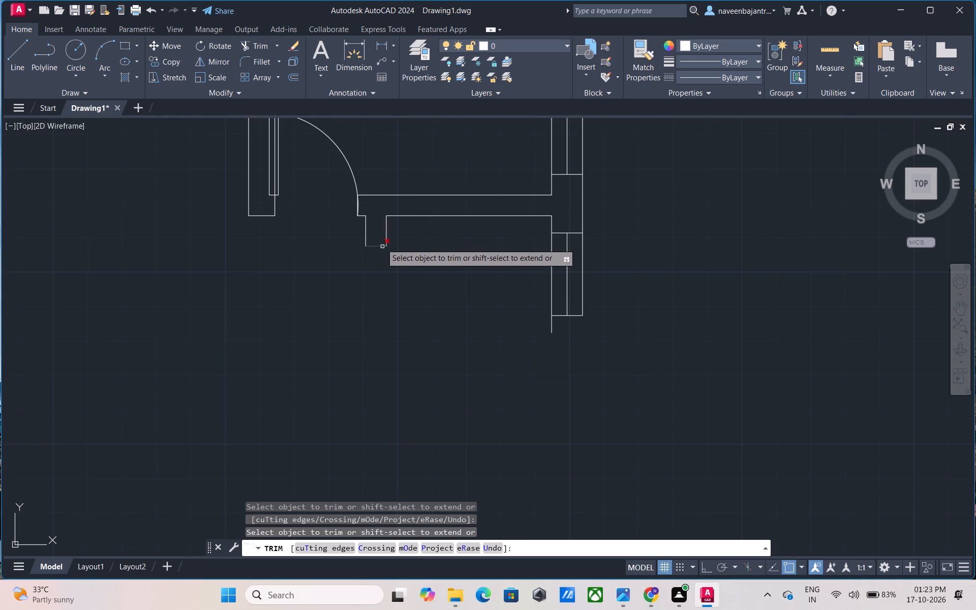
scroll(365, 206, "up", 5)
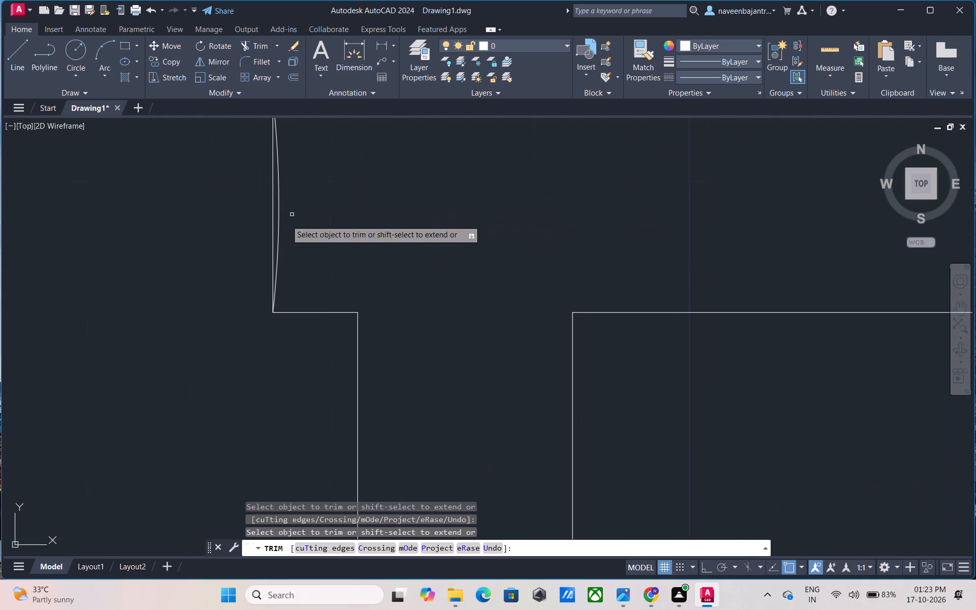
left_click(280, 233)
scroll(280, 233, "down", 2)
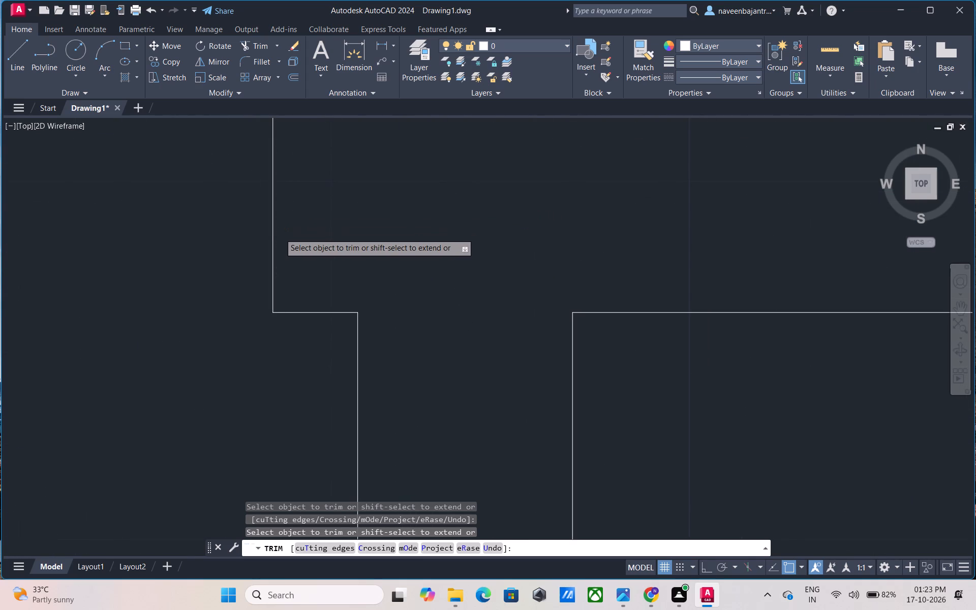
scroll(280, 233, "down", 3)
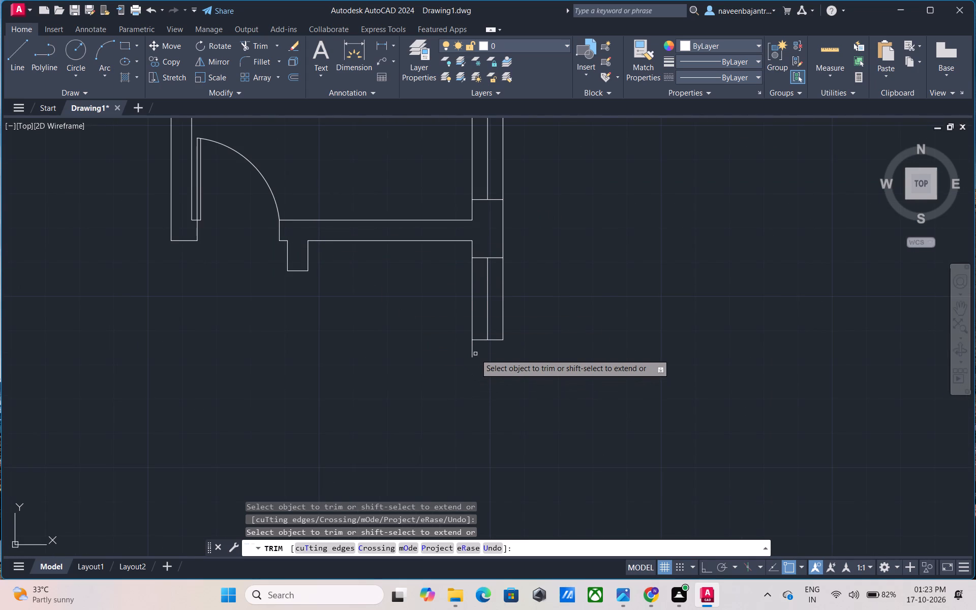
Trim away the small room's east window and the inner east wall stub just south of it.
left_click(474, 352)
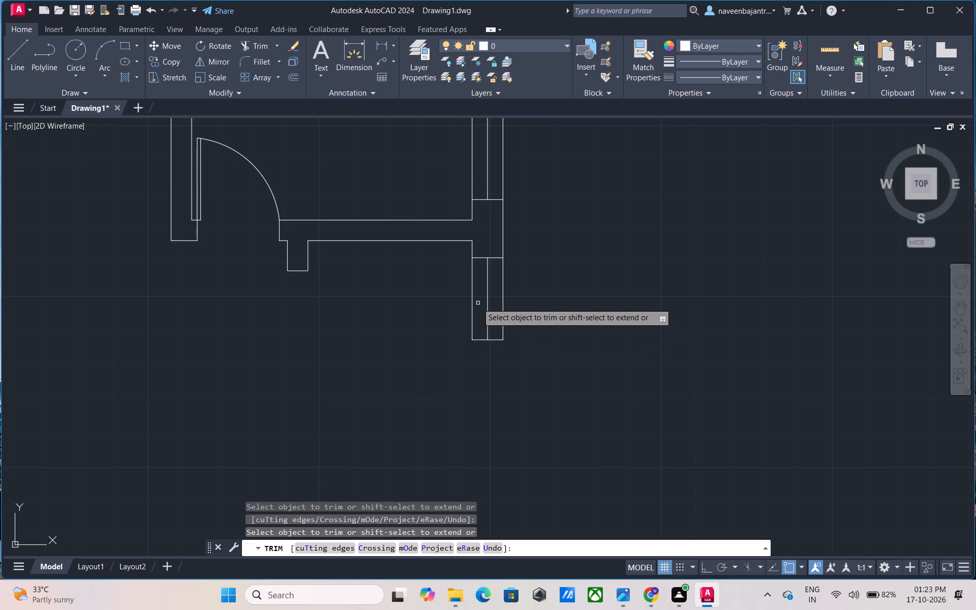
left_click(473, 299)
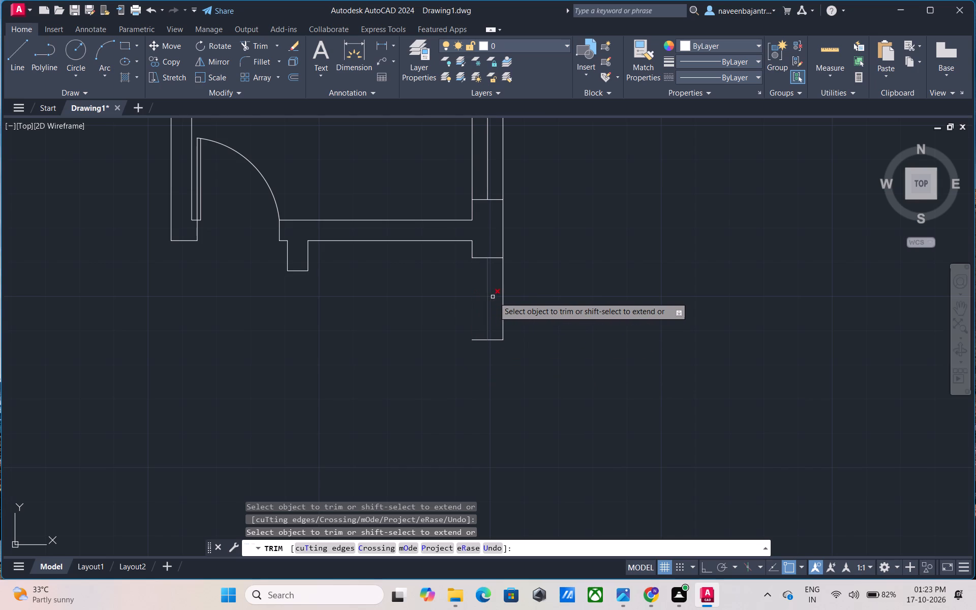
left_click(501, 301)
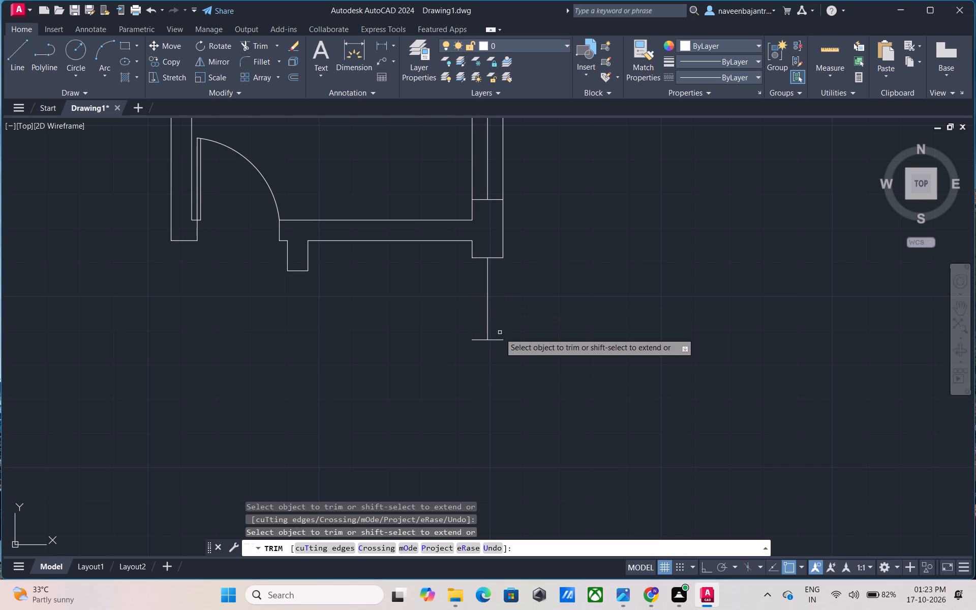
left_click(498, 340)
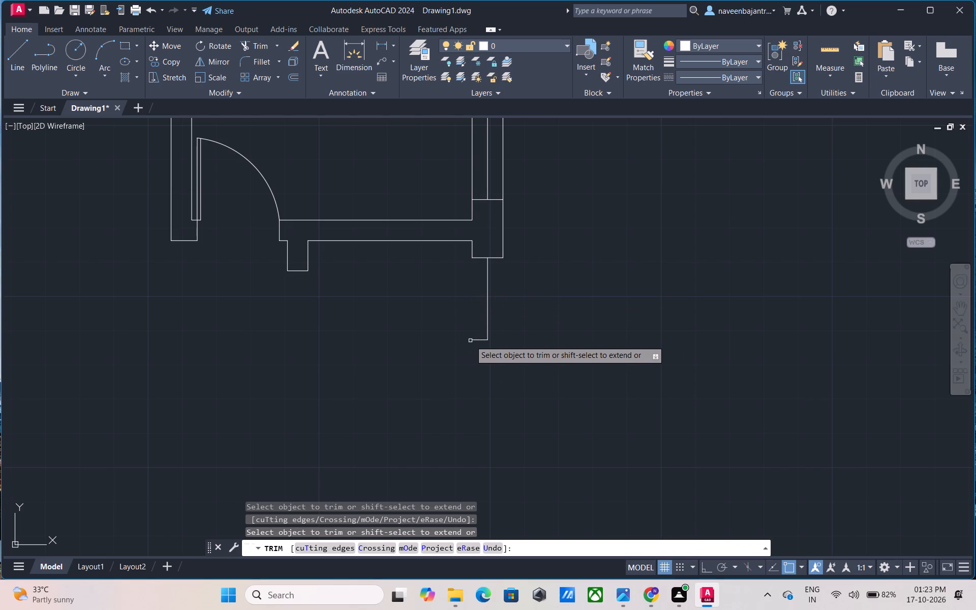
left_click(471, 341)
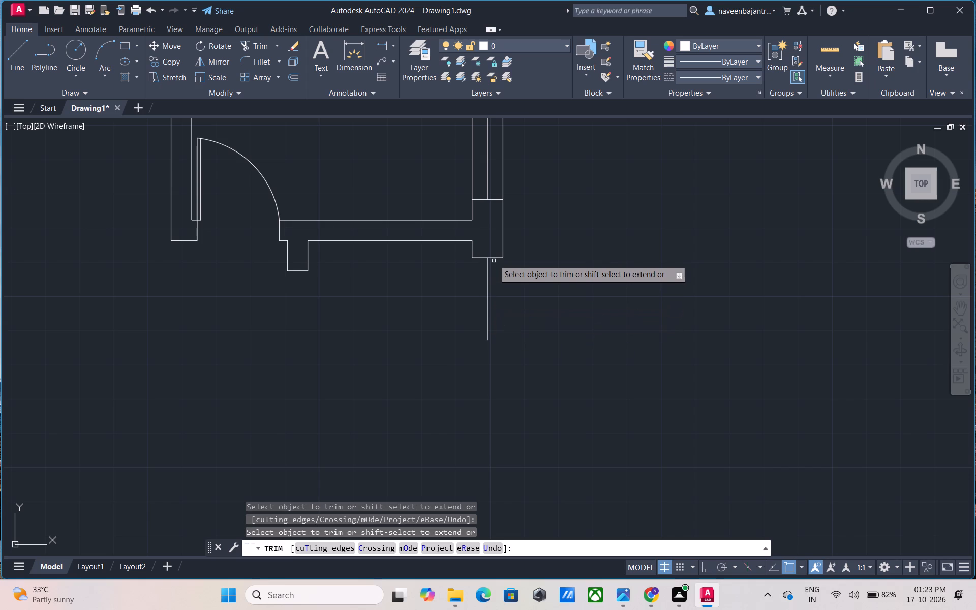
left_click(494, 259)
left_click(482, 257)
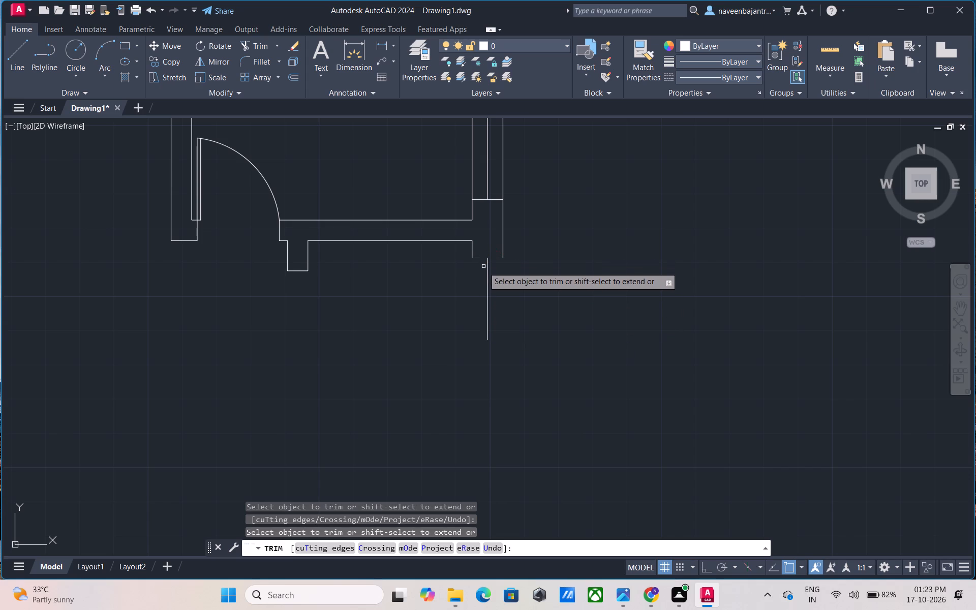
left_click(488, 273)
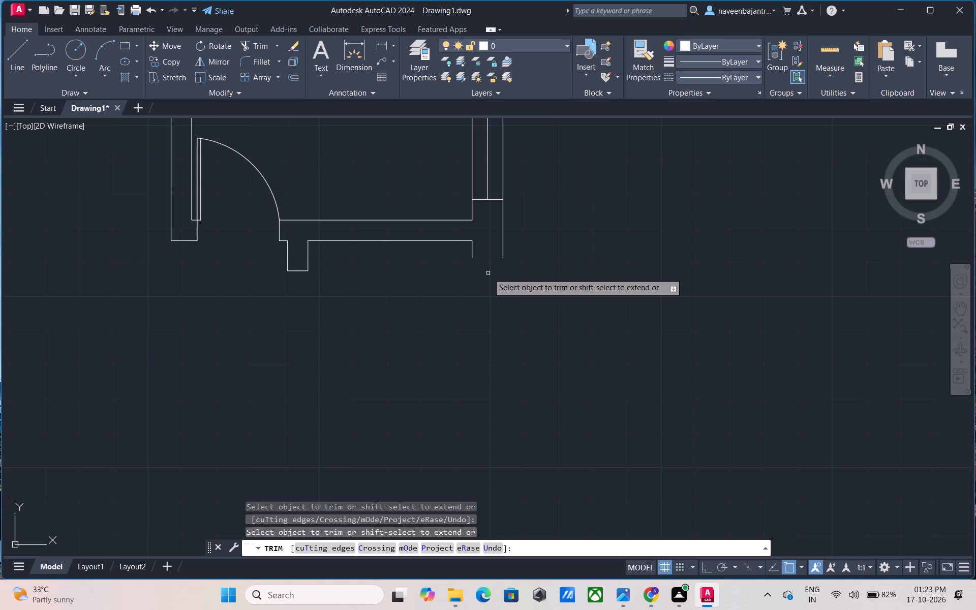
scroll(492, 274, "down", 1)
middle_click_drag(410, 280, 448, 400)
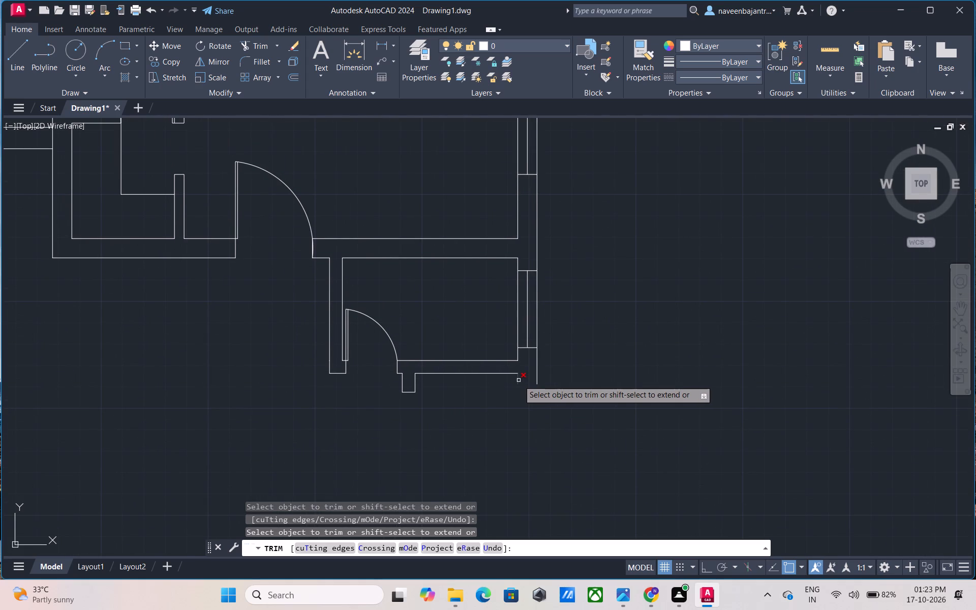
Trim away the small room's south wall lines, the short wall stub below them, the east jamb and the door swing arc.
left_click(518, 380)
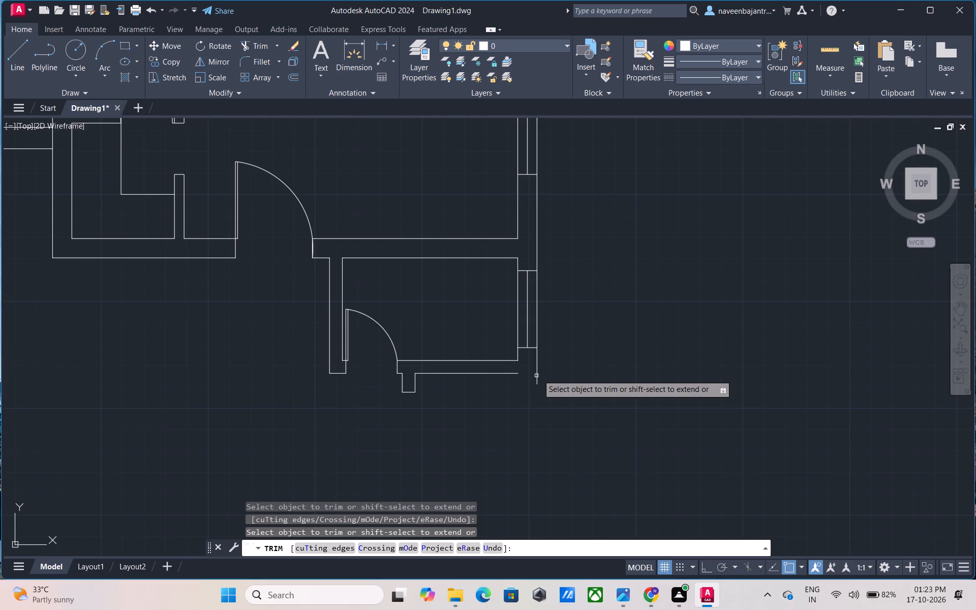
left_click(538, 375)
left_click(498, 372)
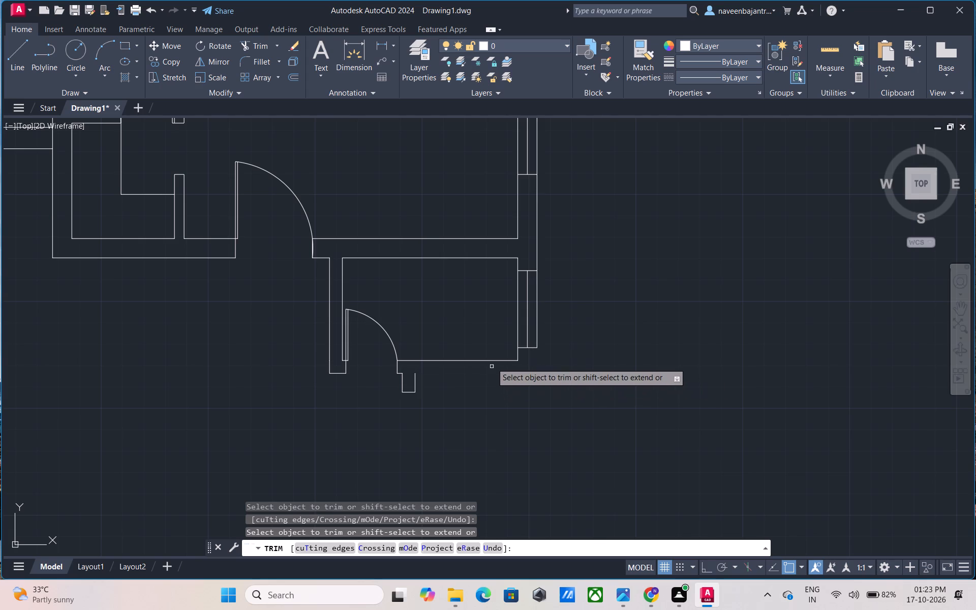
left_click(417, 381)
left_click(412, 394)
left_click(404, 389)
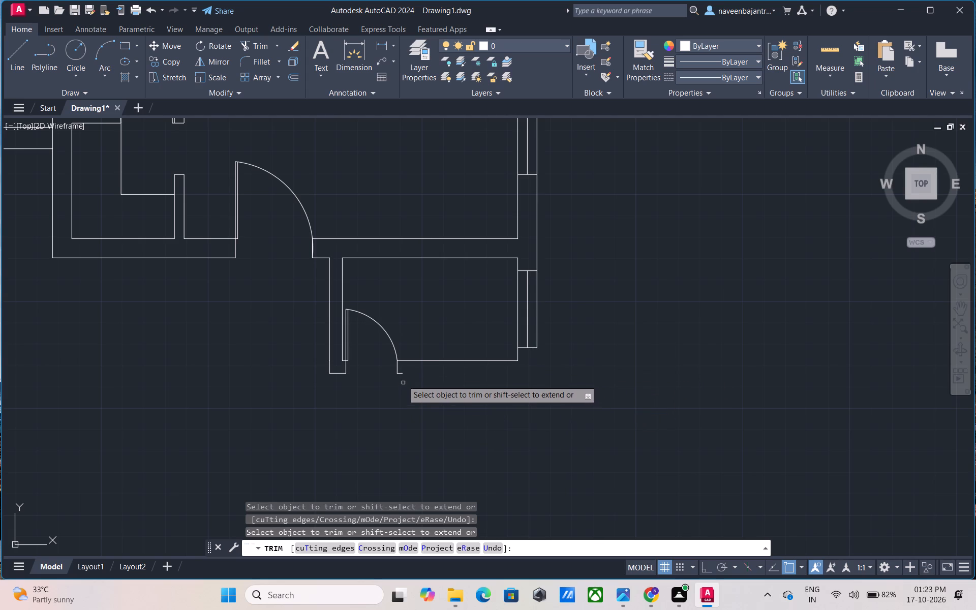
left_click(402, 374)
left_click(399, 369)
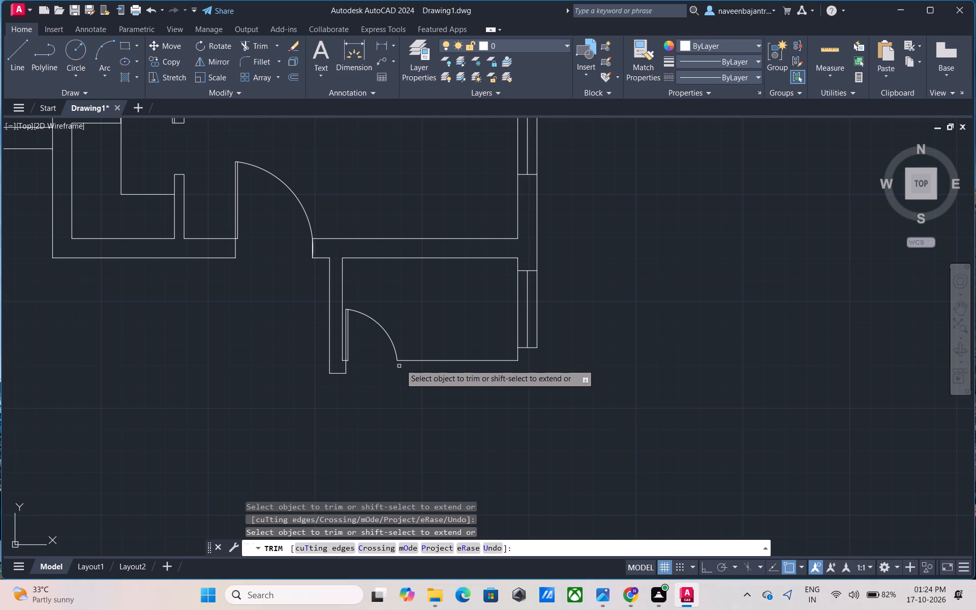
left_click(402, 361)
left_click(398, 355)
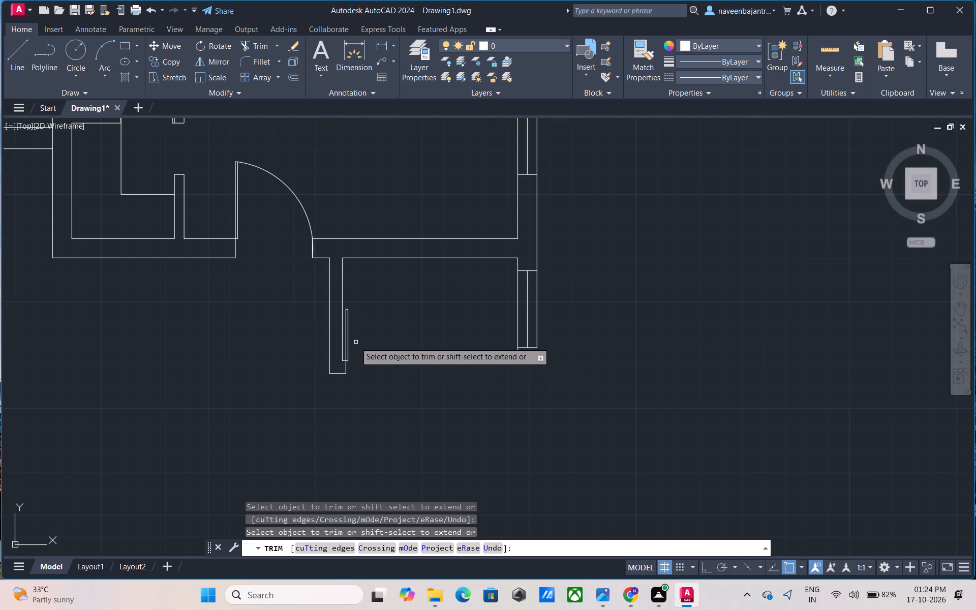
Trim away the small room's east window, including its end and centre lines, and the inner wall stub just north of it.
left_click(516, 352)
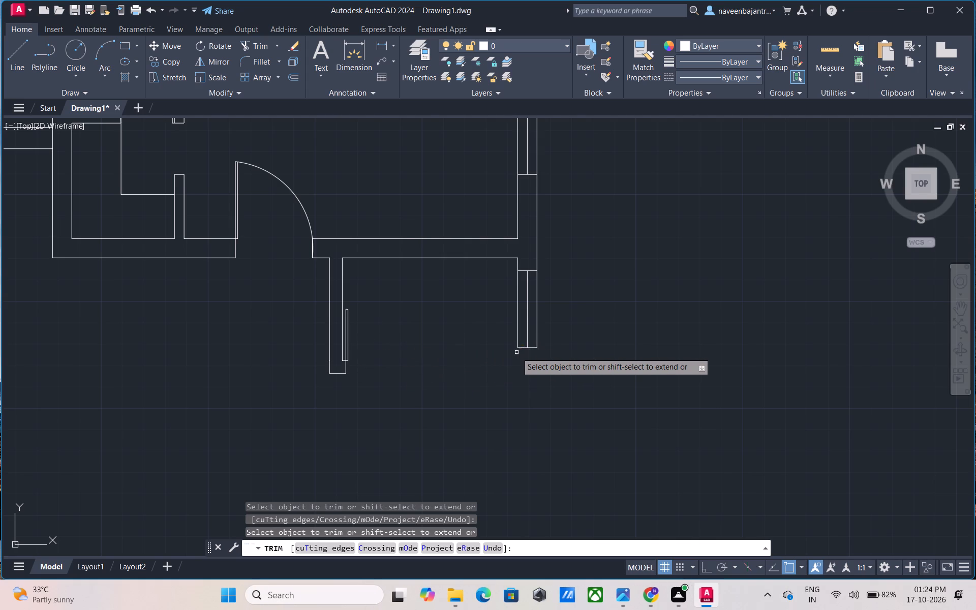
left_click(517, 328)
left_click(535, 309)
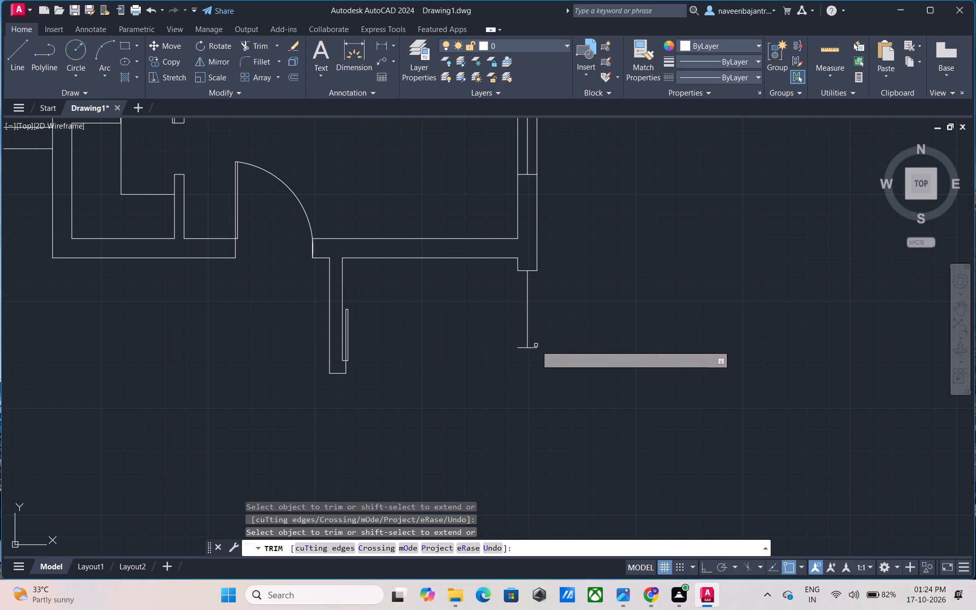
left_click(535, 347)
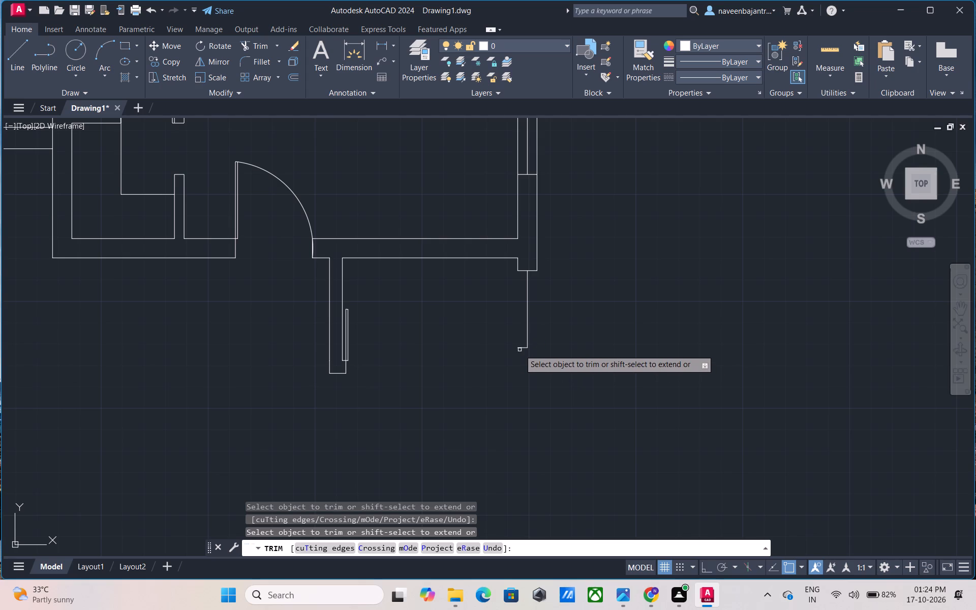
left_click(520, 348)
left_click(525, 272)
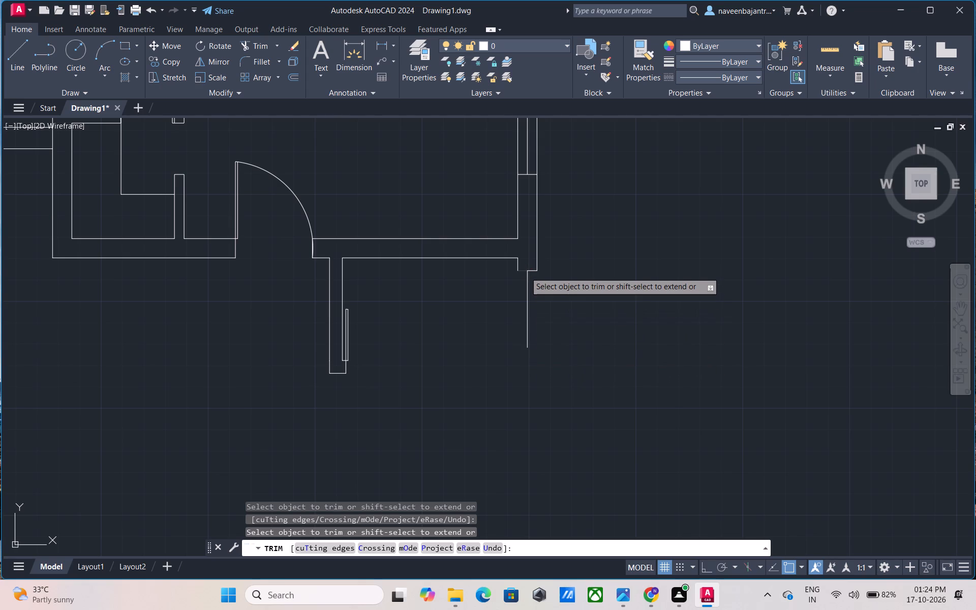
left_click(533, 270)
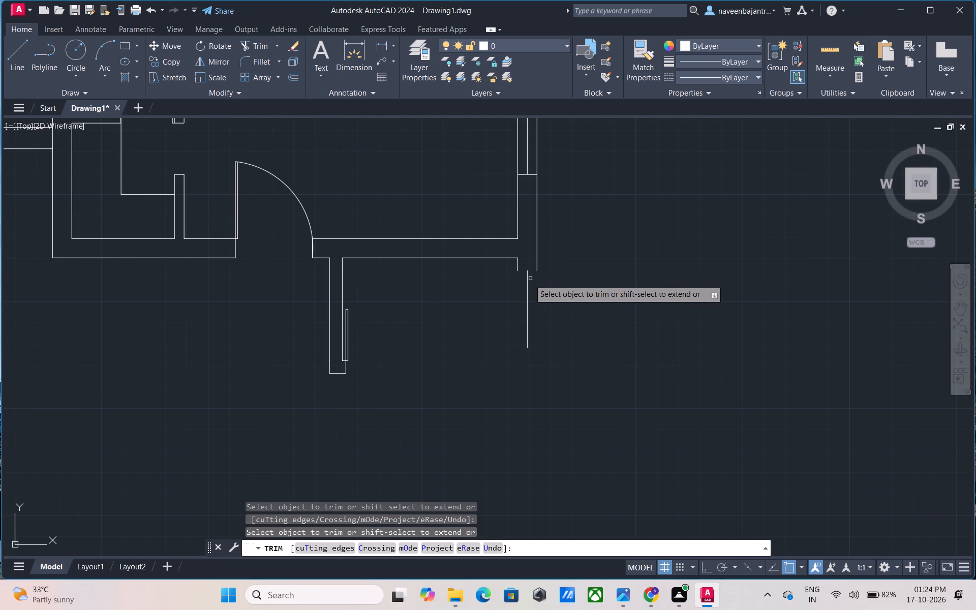
left_click(529, 280)
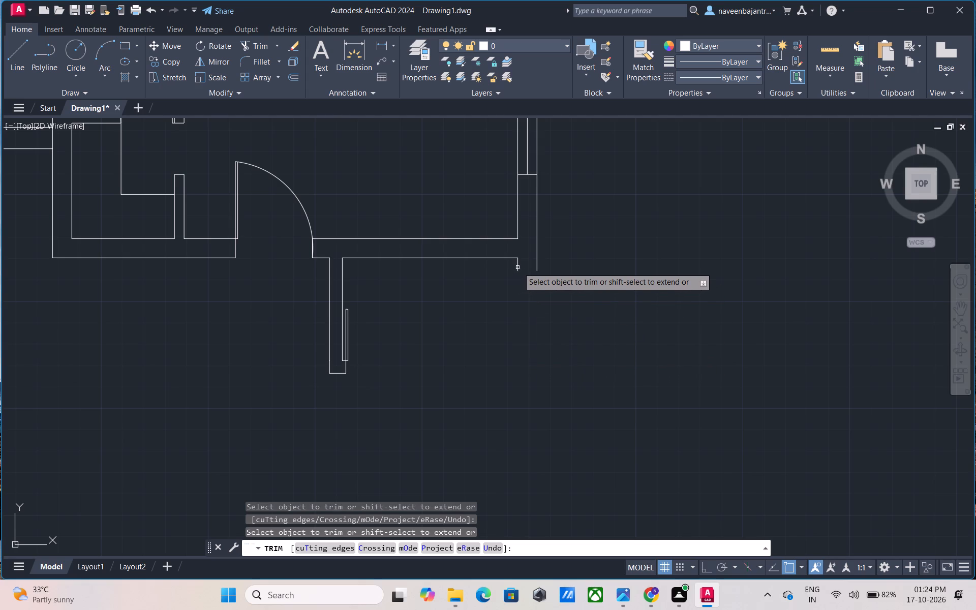
left_click(519, 267)
Trim away the small room's door leaf and the end lines of the west wall beside it.
scroll(339, 332, "up", 1)
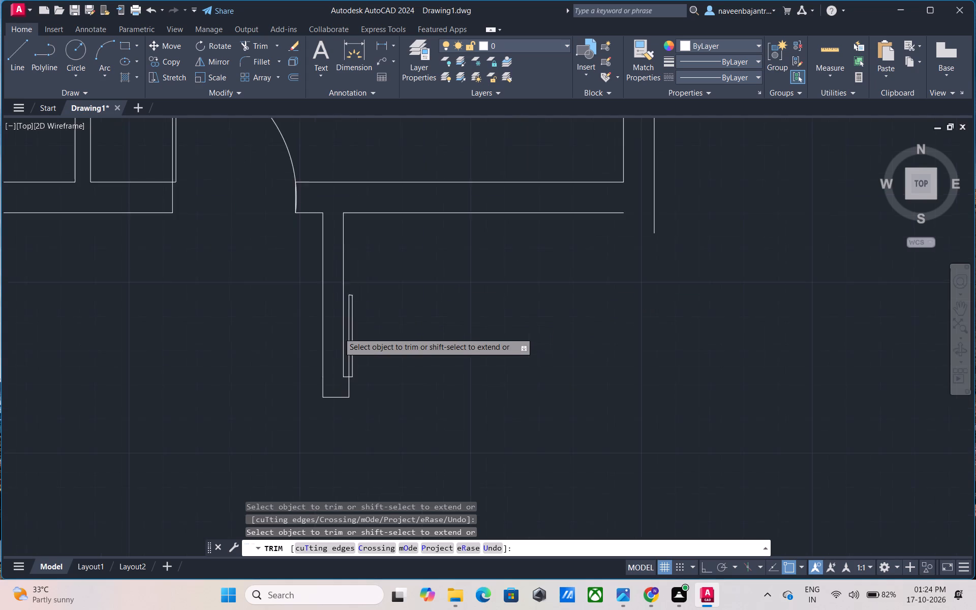
scroll(339, 332, "up", 2)
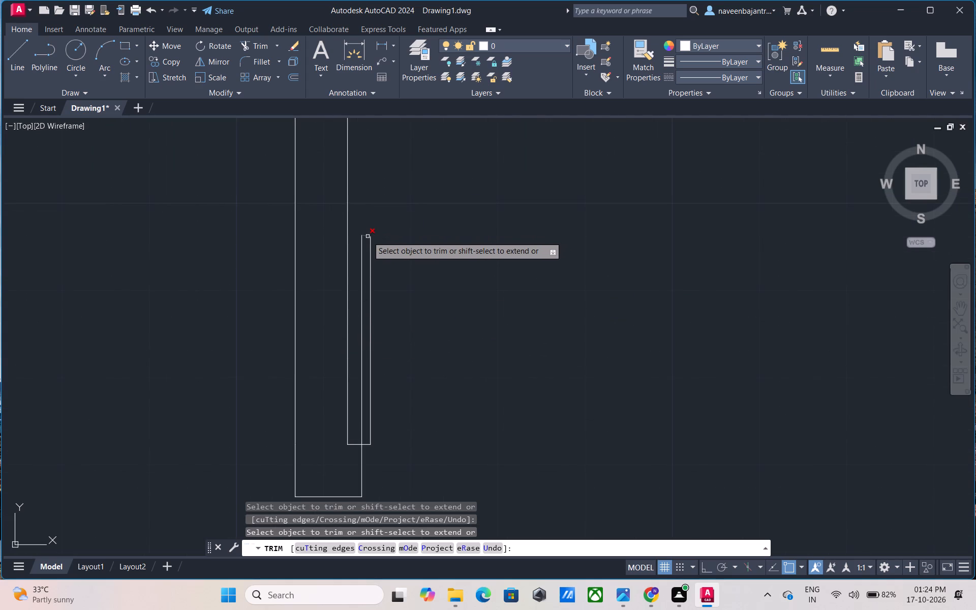
left_click(368, 236)
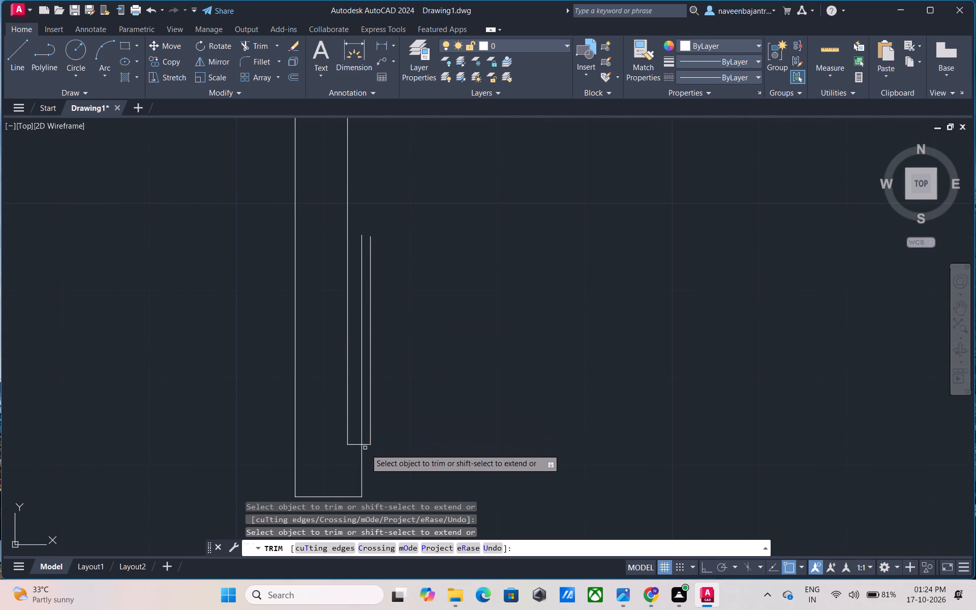
left_click(367, 446)
left_click(370, 436)
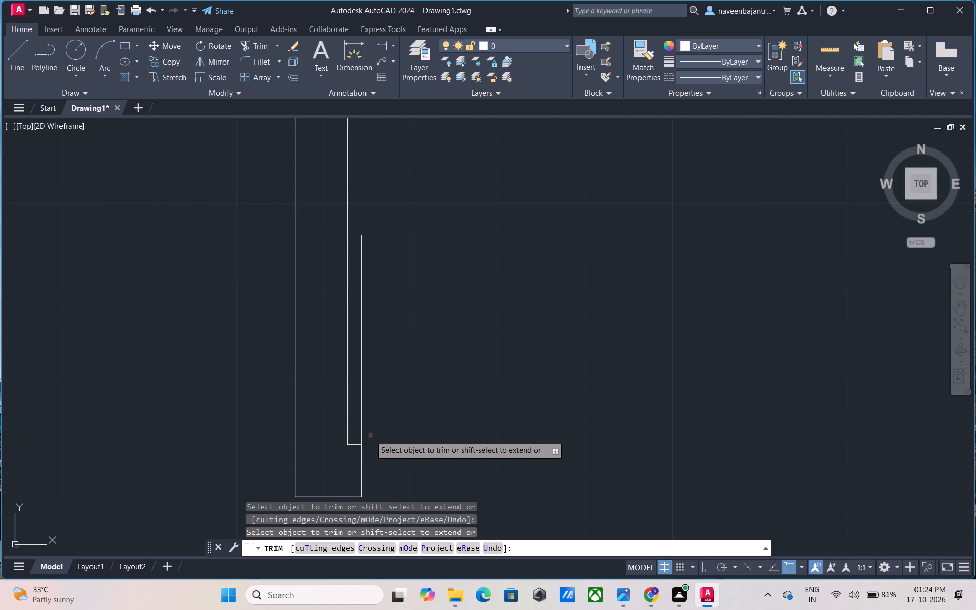
left_click(363, 385)
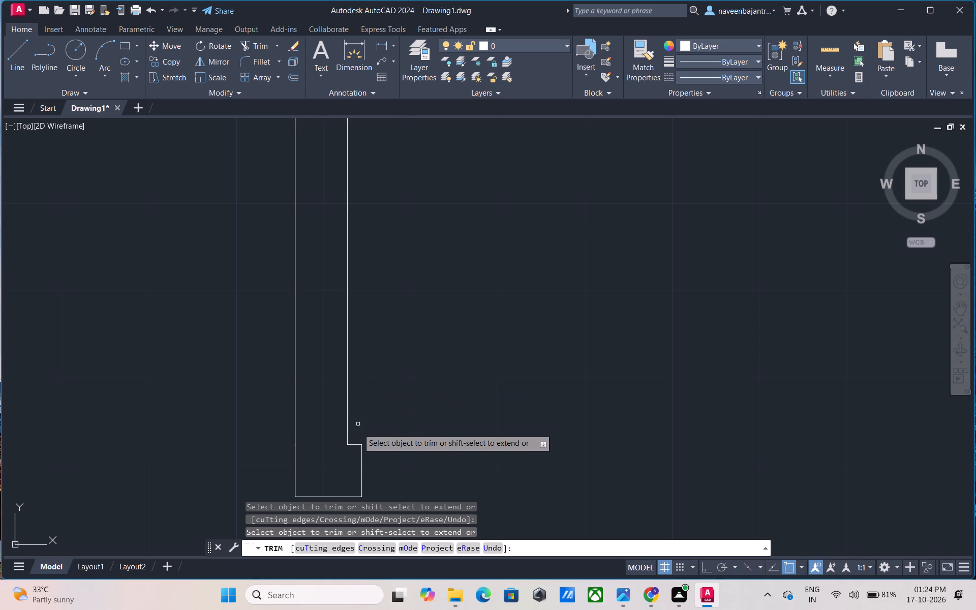
left_click(361, 464)
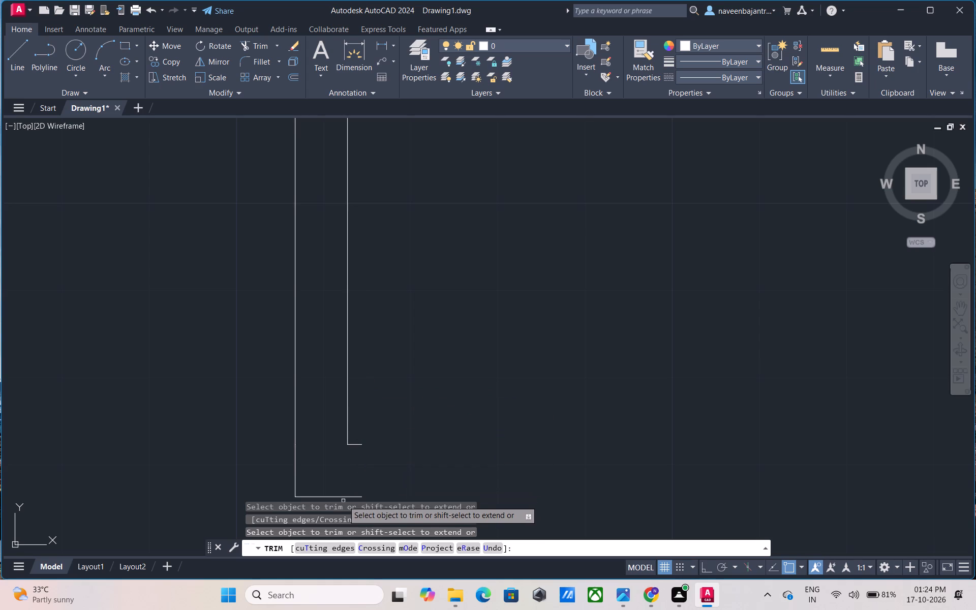
left_click(343, 499)
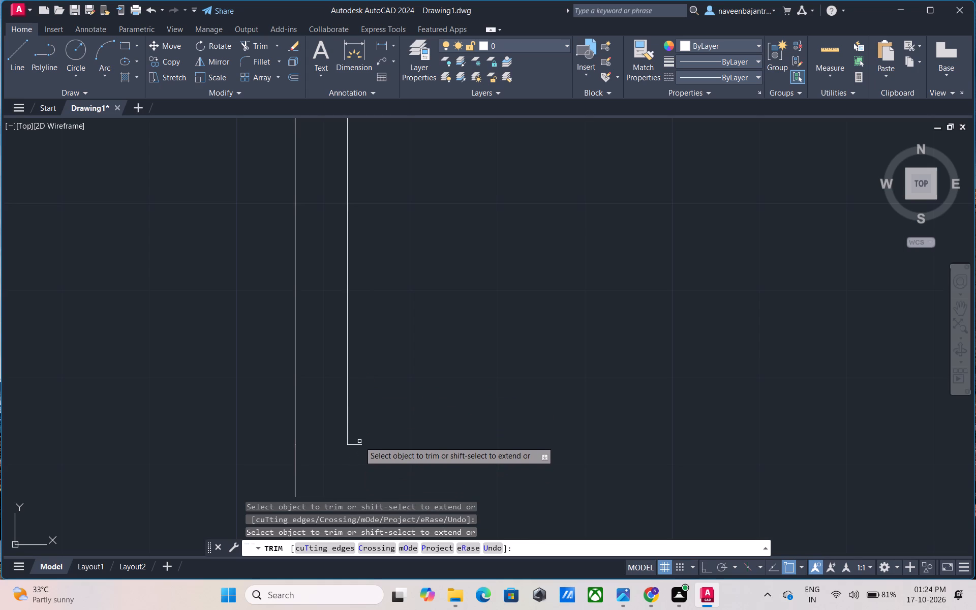
left_click(358, 445)
Trim away the small room's west and north wall lines, the outer east wall line up to the next window, and the stub by the larger room's door.
scroll(358, 445, "down", 4)
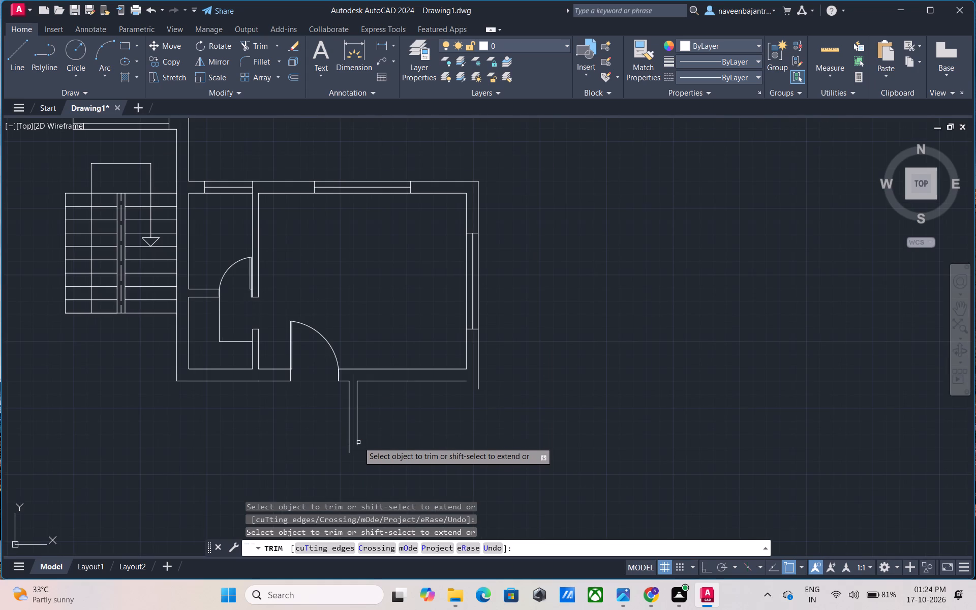
left_click(349, 438)
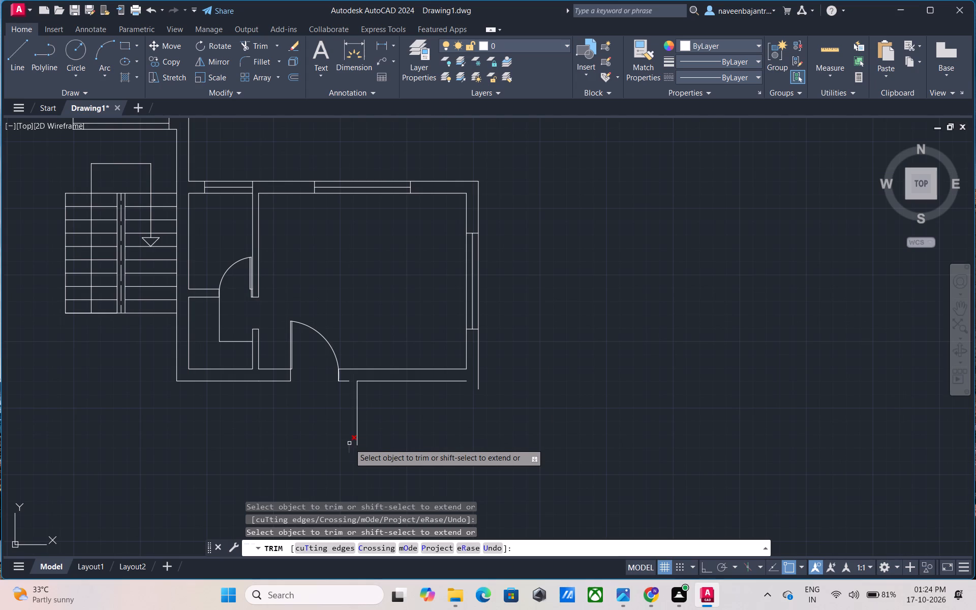
left_click(349, 444)
left_click(356, 429)
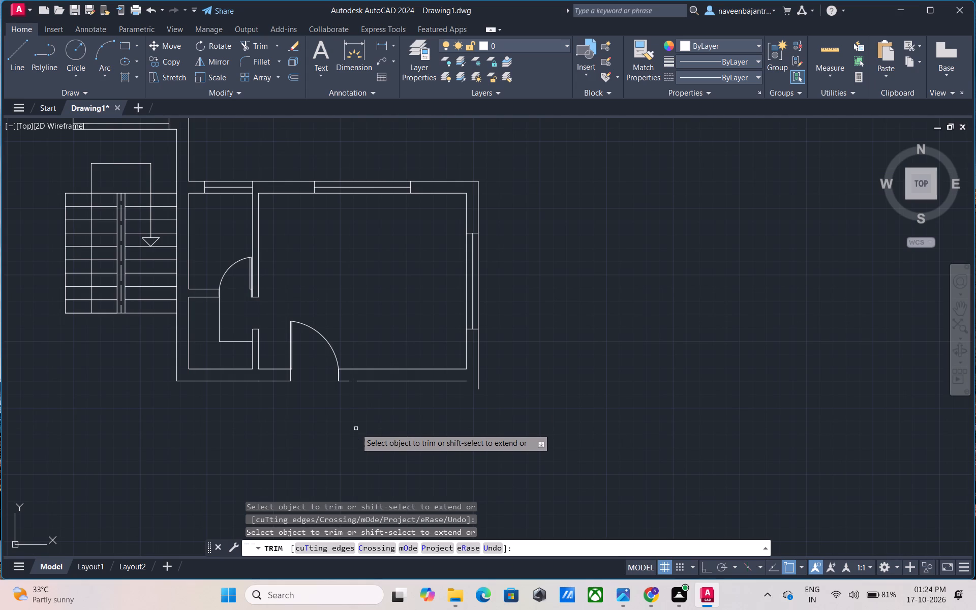
left_click(414, 380)
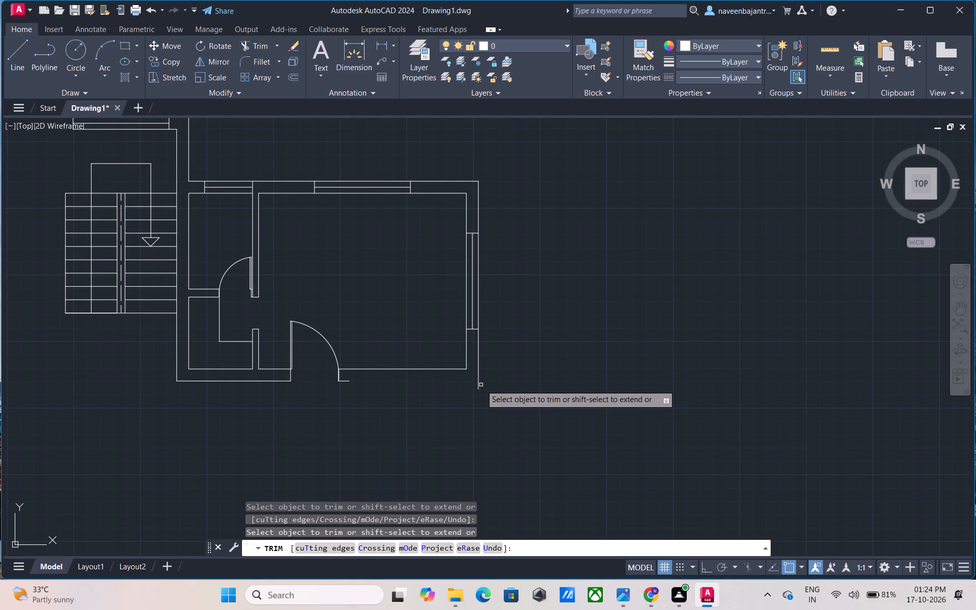
left_click(480, 387)
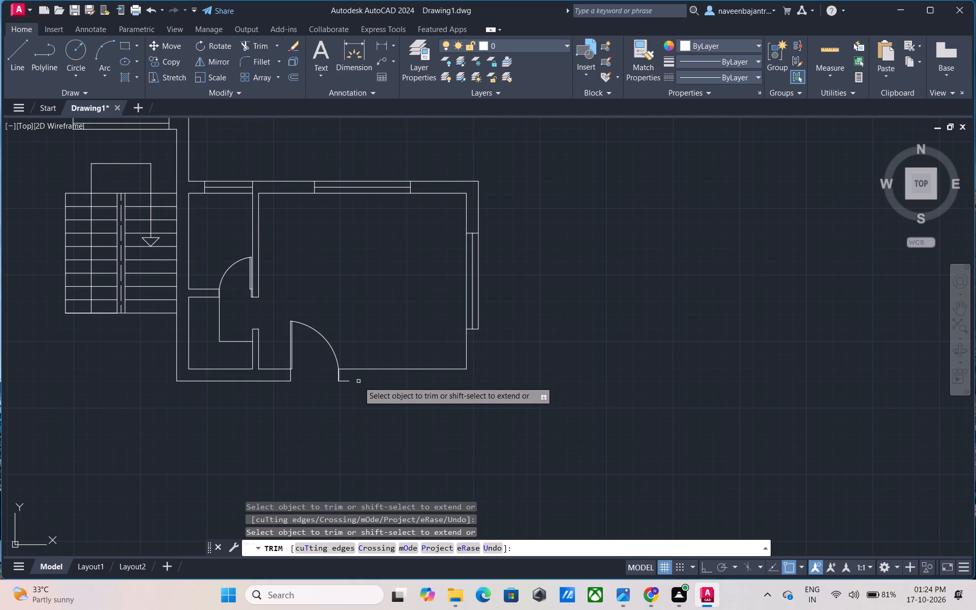
left_click(347, 381)
Trim away the larger room's east door jamb, the swing-arc sliver beside it and the inner south wall line.
scroll(341, 381, "up", 4)
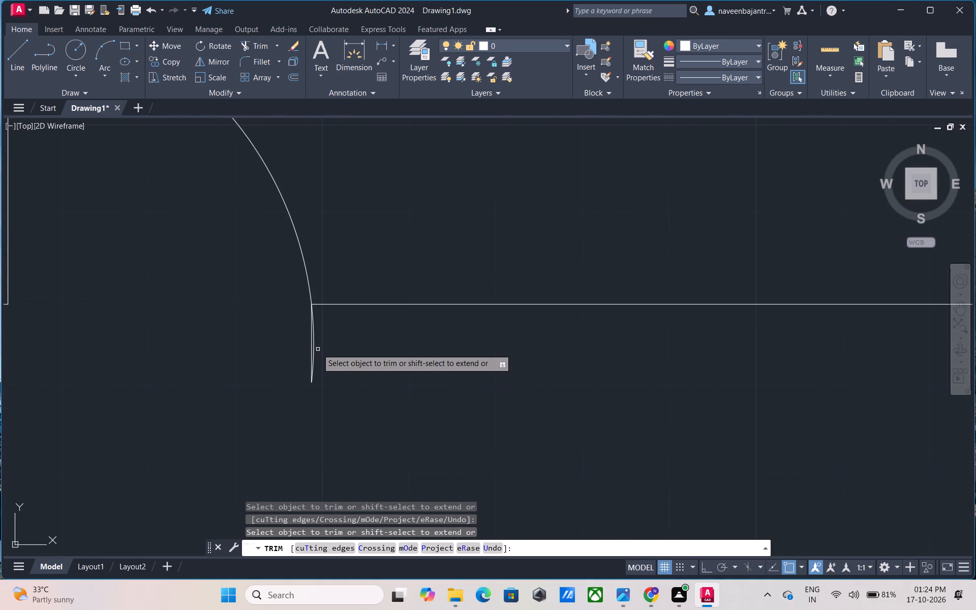
left_click(311, 346)
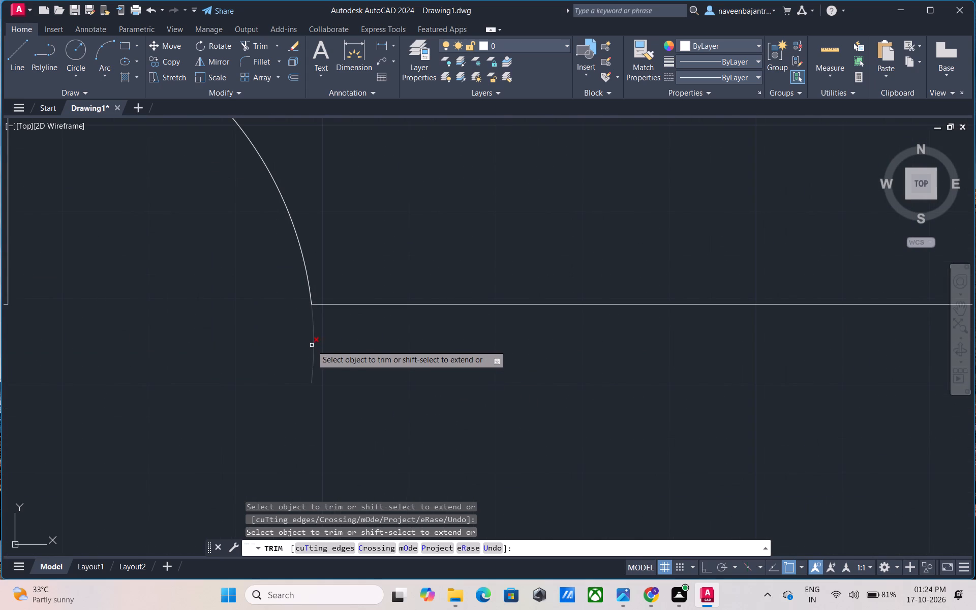
left_click(312, 345)
scroll(312, 345, "down", 3)
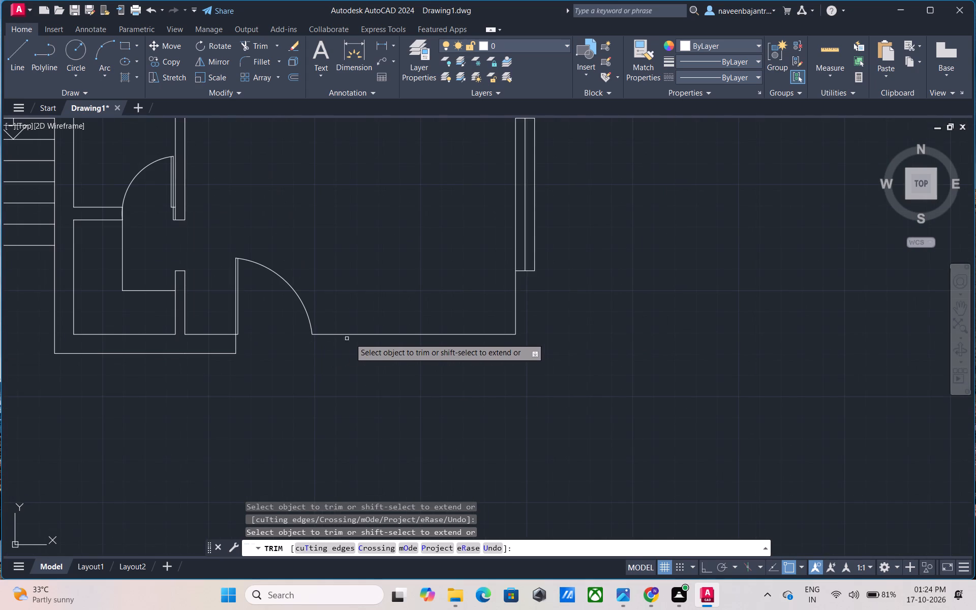
left_click(359, 335)
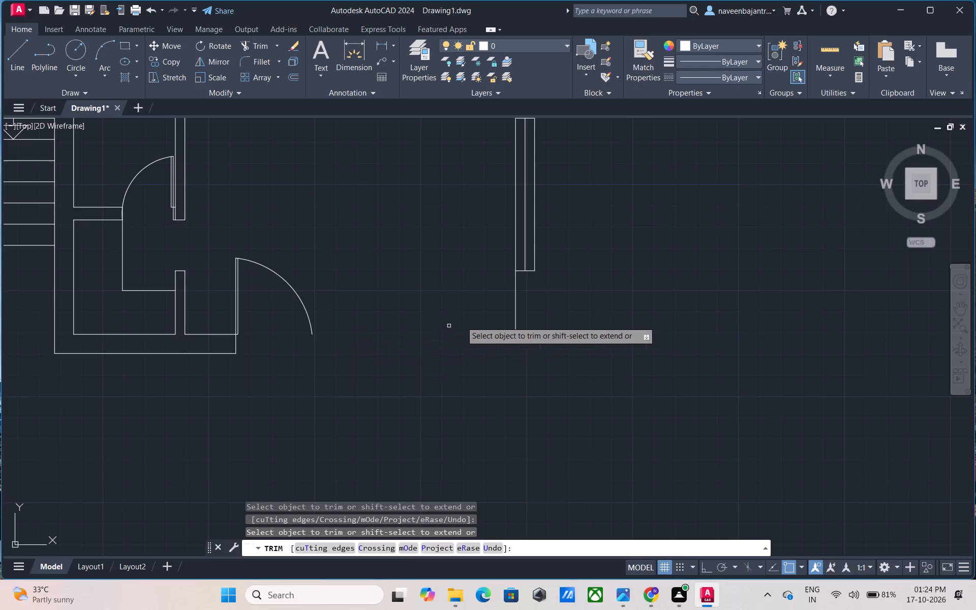
Trim away the larger room's east window and the inner east wall line just south of it.
middle_click_drag(542, 237, 547, 343)
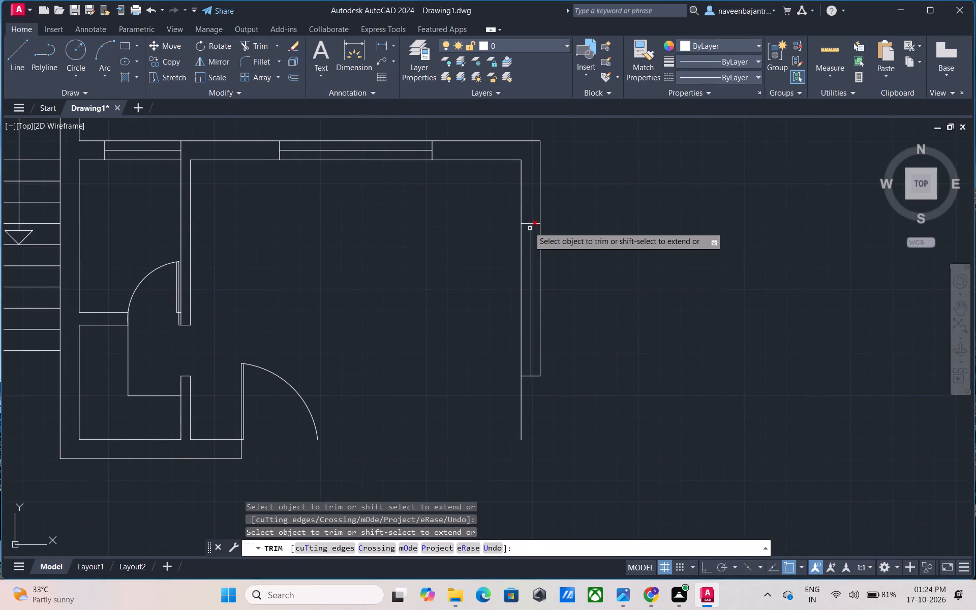
left_click(521, 247)
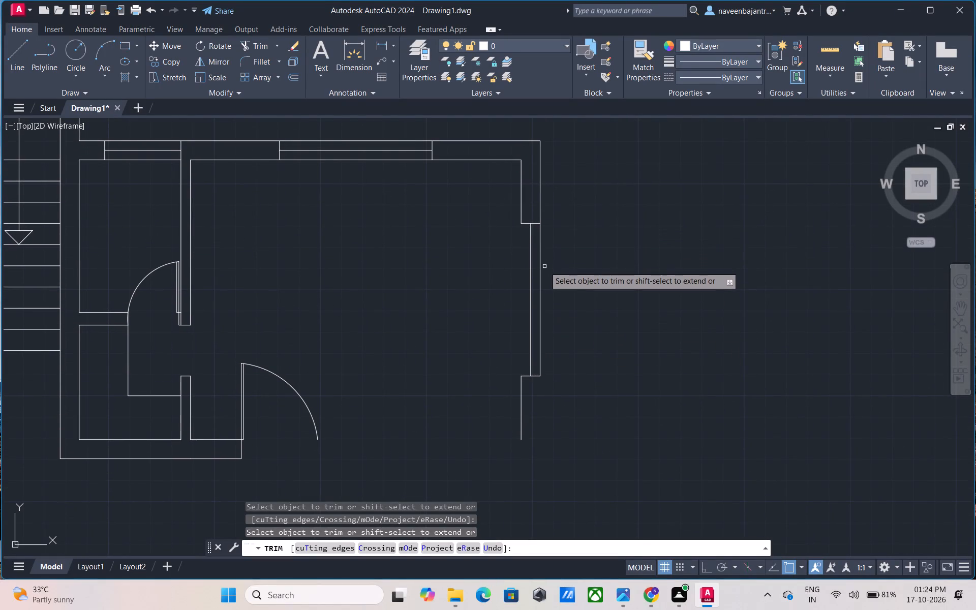
left_click(539, 279)
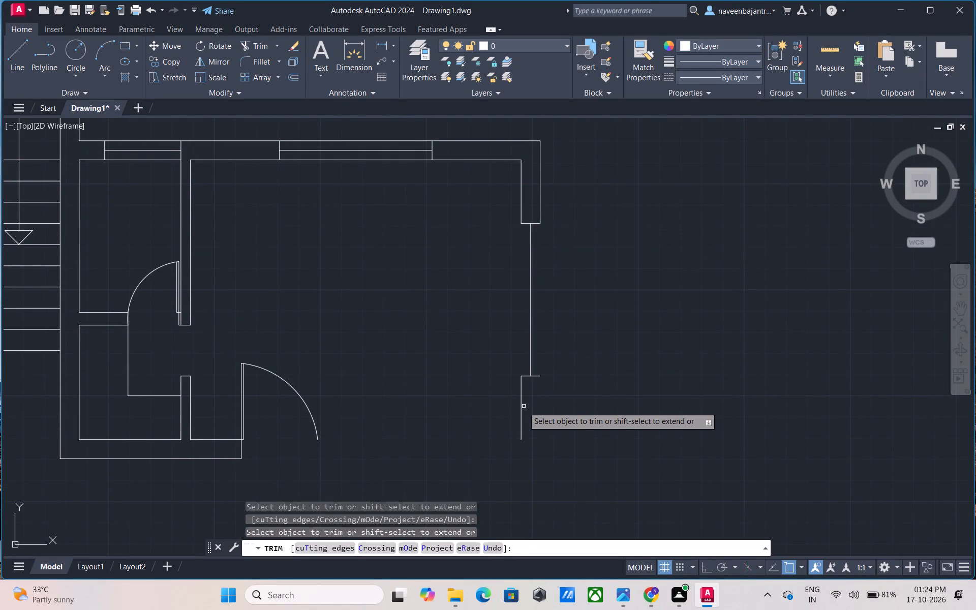
left_click(523, 409)
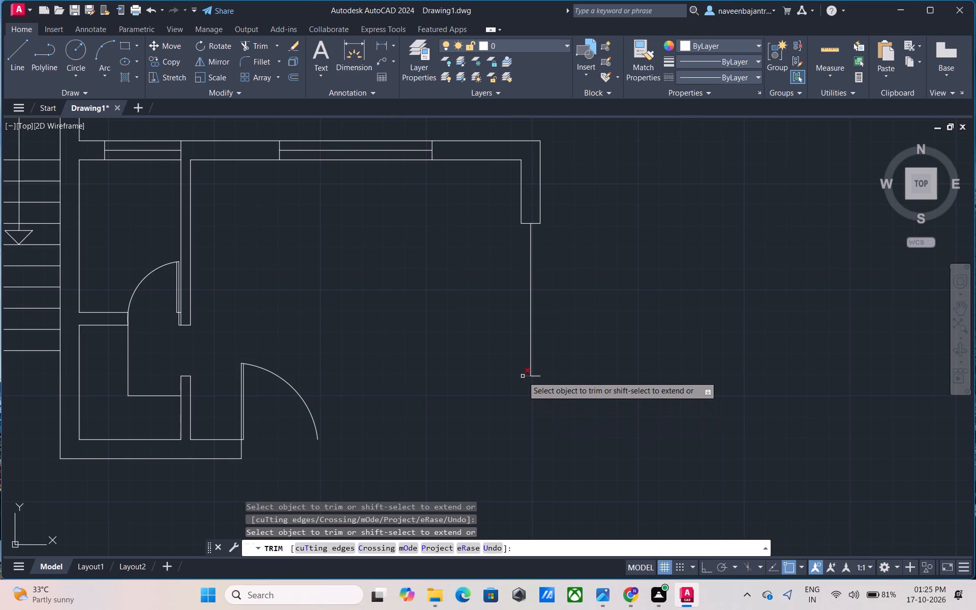
left_click(523, 376)
left_click(536, 377)
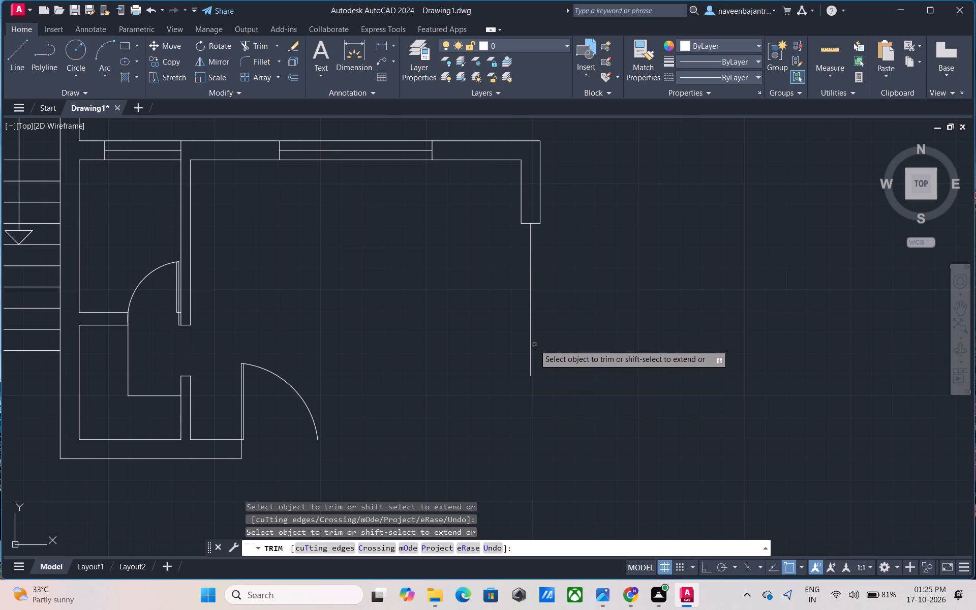
left_click(532, 334)
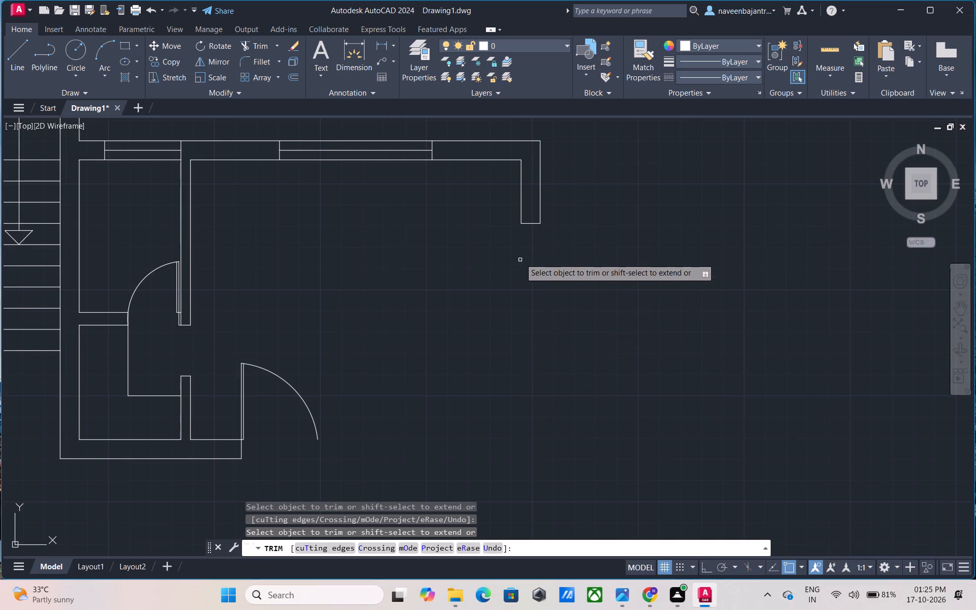
Trim away the larger room's northeast wall corner, from the east wall's end line round to the north window.
left_click(532, 222)
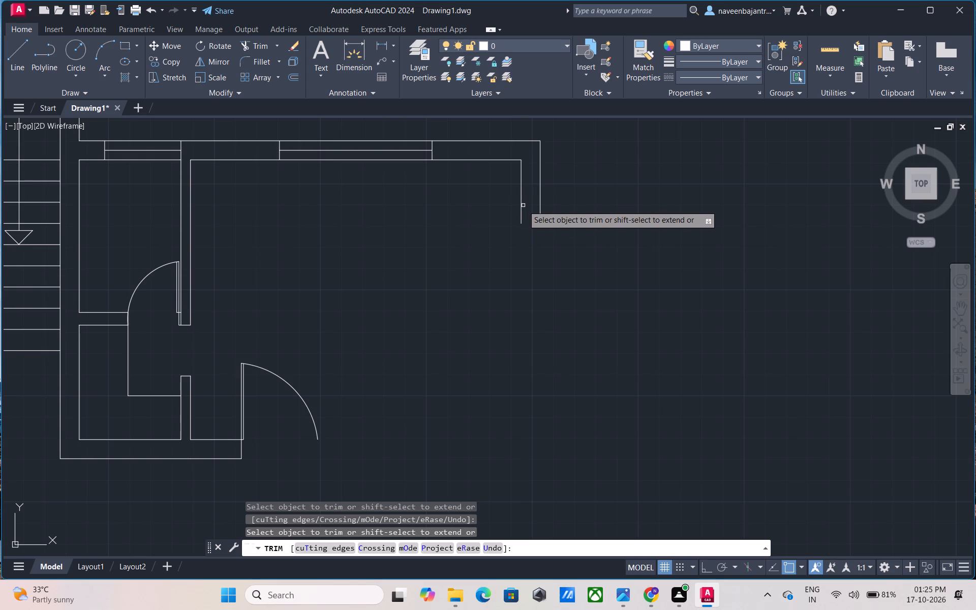
left_click(522, 206)
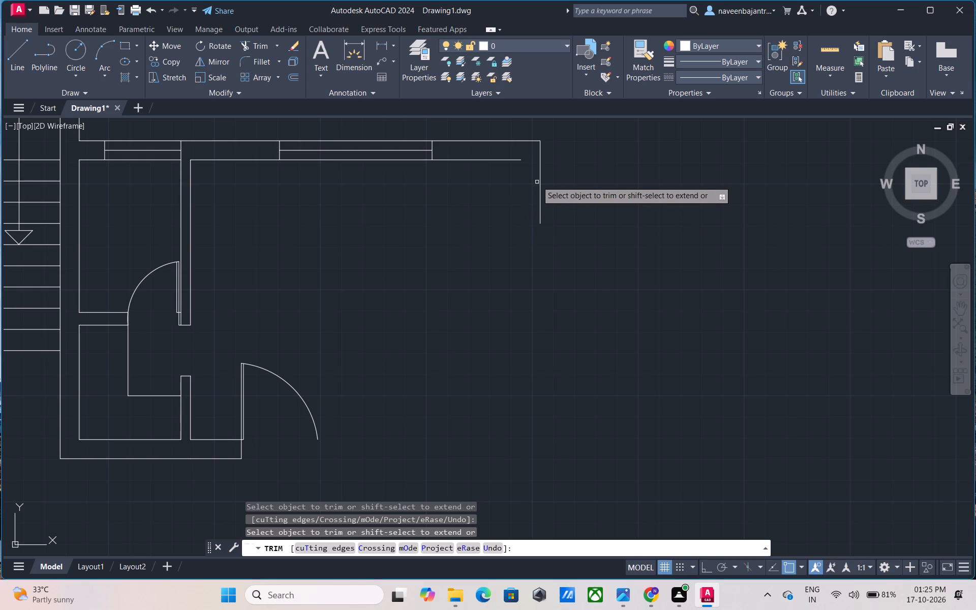
left_click(540, 176)
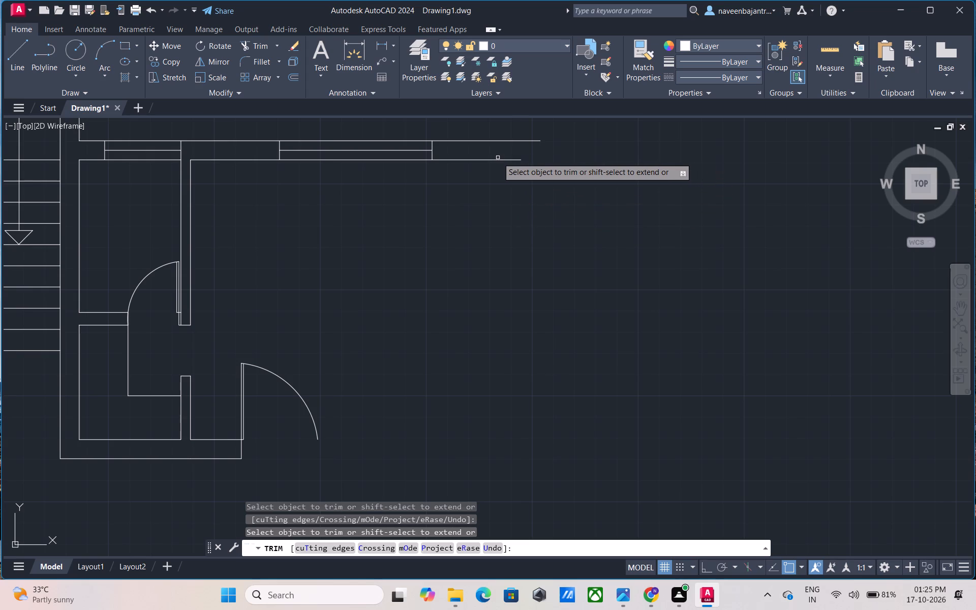
left_click(496, 159)
left_click(483, 142)
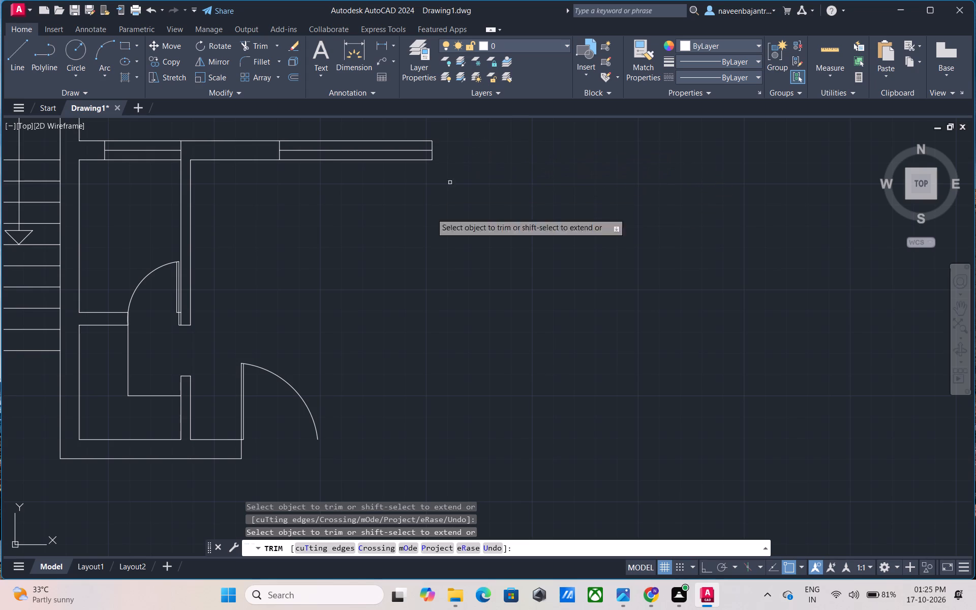
Trim away the staircase's direction arrowhead and the dashed centre line between the two flights.
middle_click_drag(358, 328, 532, 321)
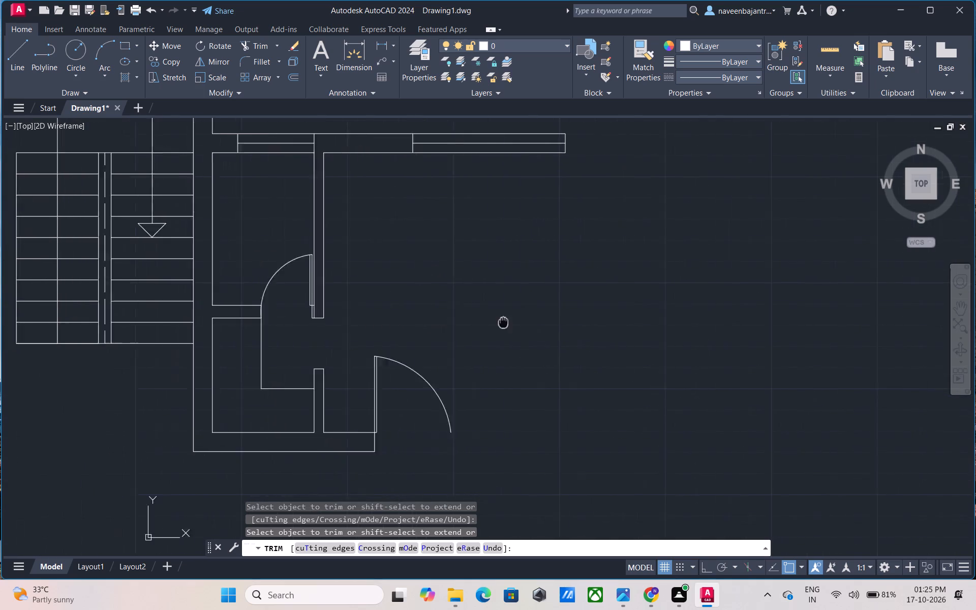
middle_click_drag(532, 321, 632, 312)
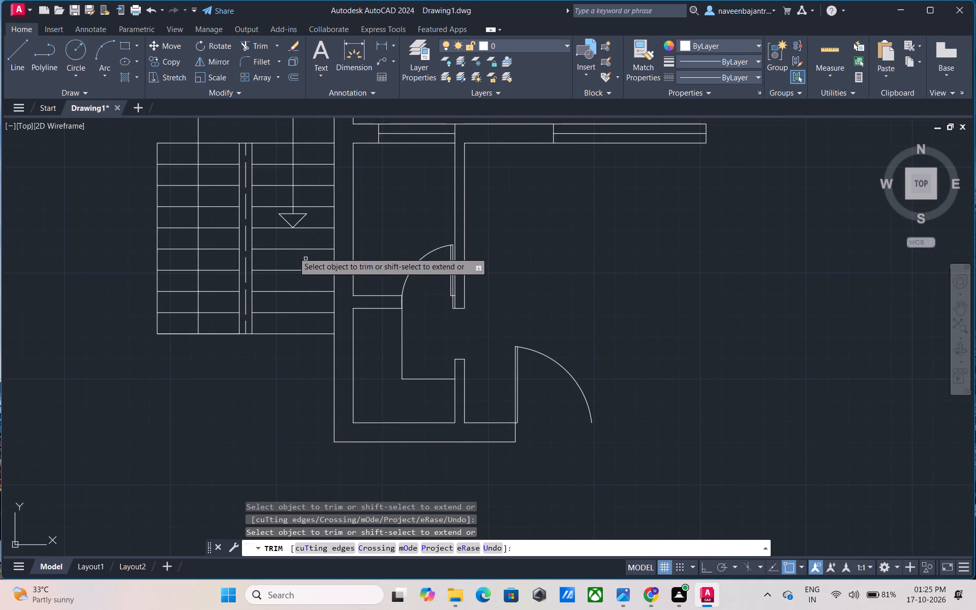
left_click(283, 216)
left_click(283, 214)
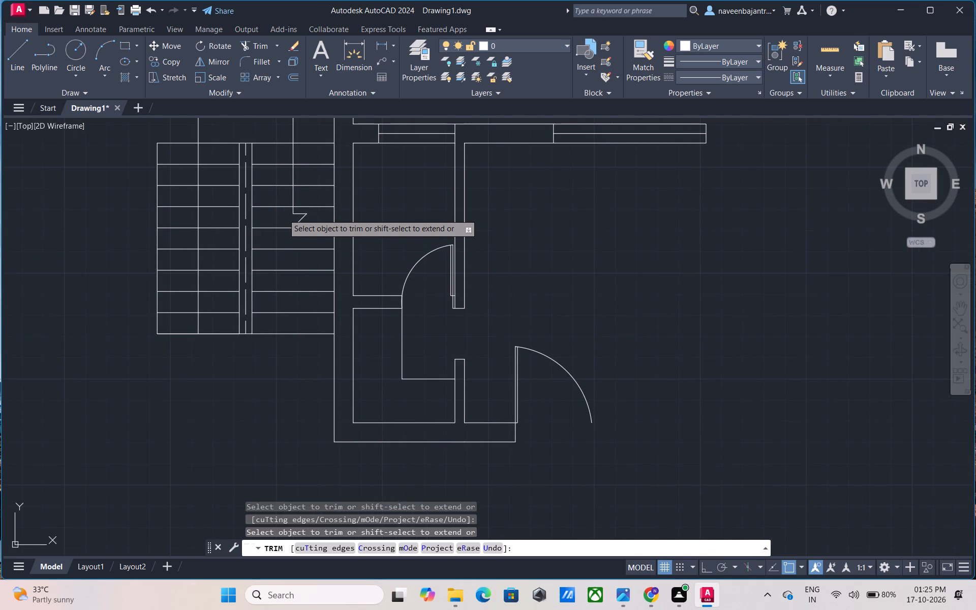
left_click(298, 223)
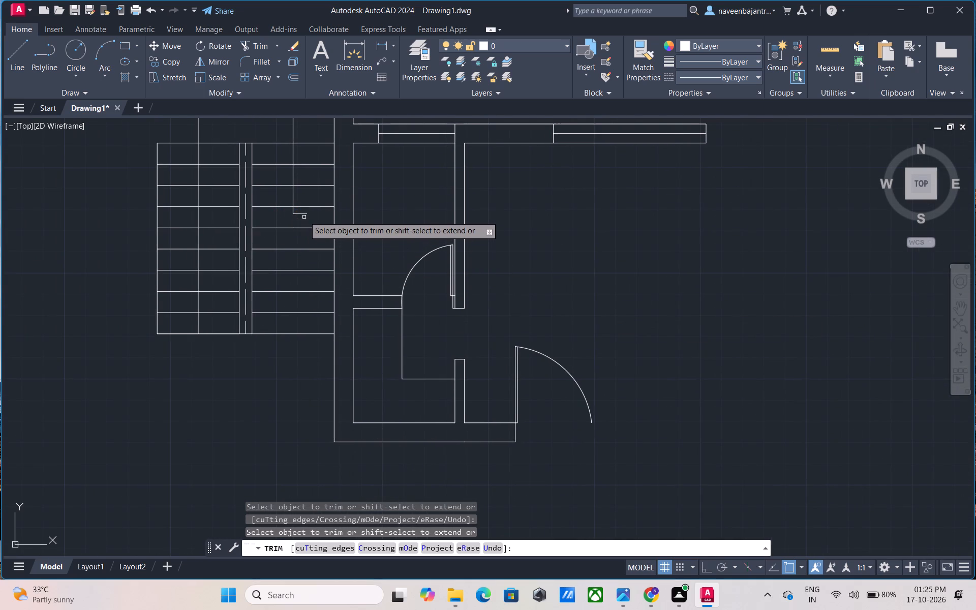
left_click(304, 215)
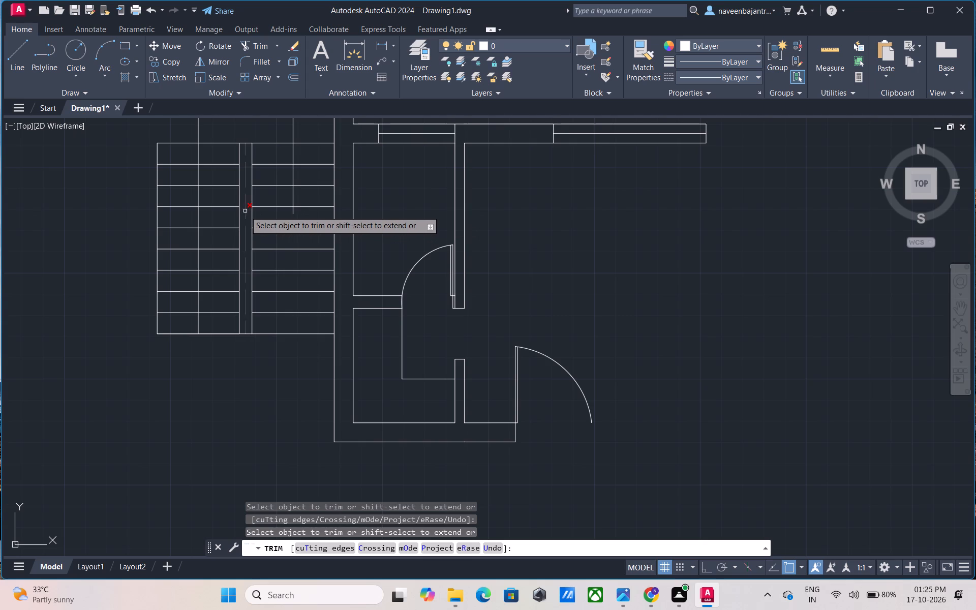
left_click(245, 211)
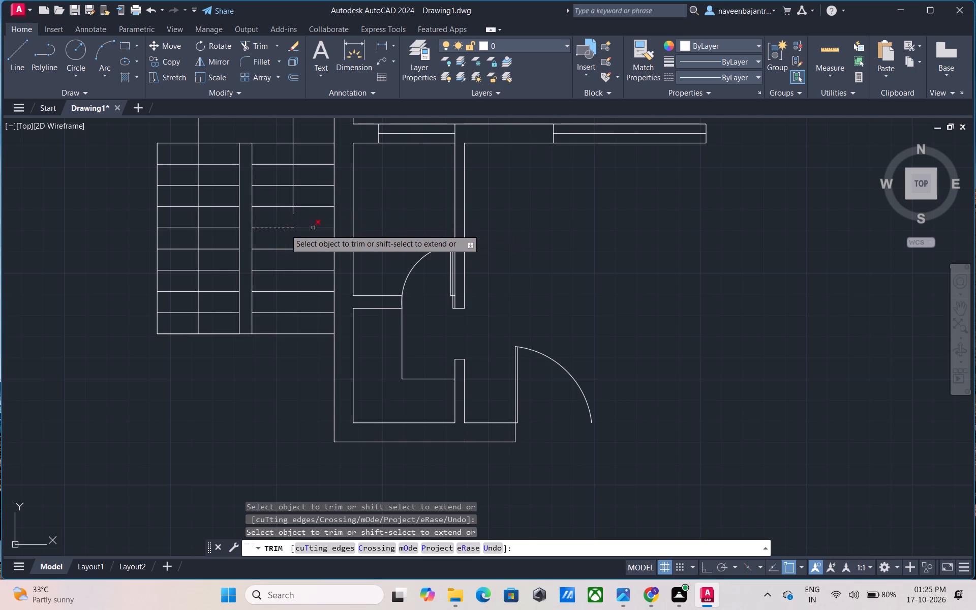
Trim away two tread lines in the staircase's east flight, just south of the direction line's end.
left_click(306, 229)
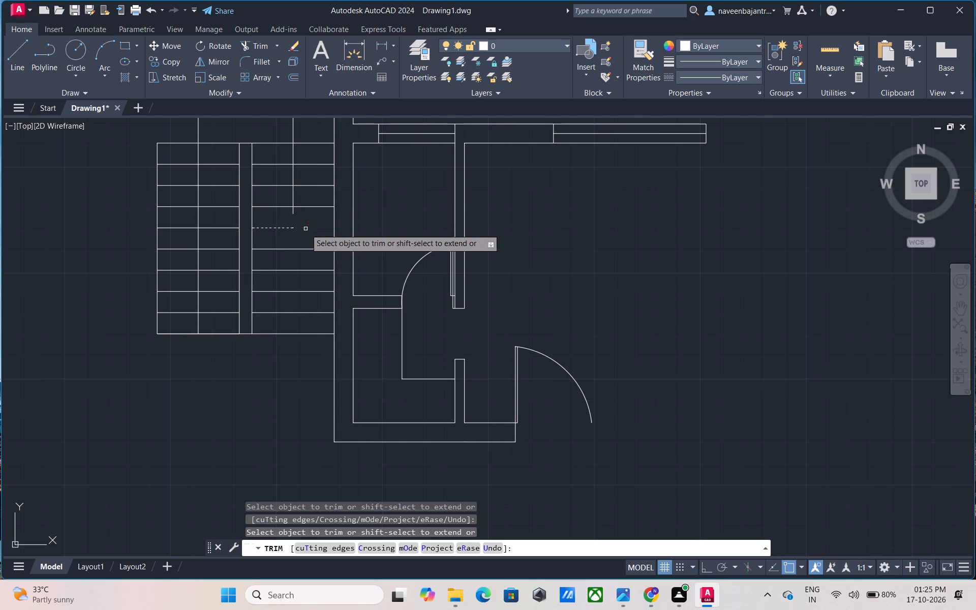
left_click(285, 229)
left_click(293, 228)
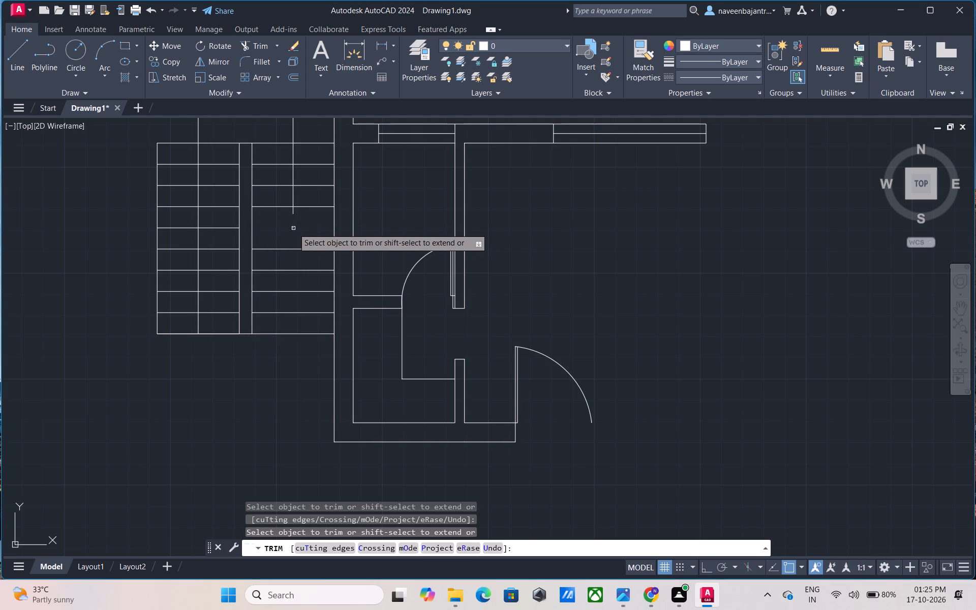
left_click(293, 228)
left_click(293, 228)
left_click(293, 228)
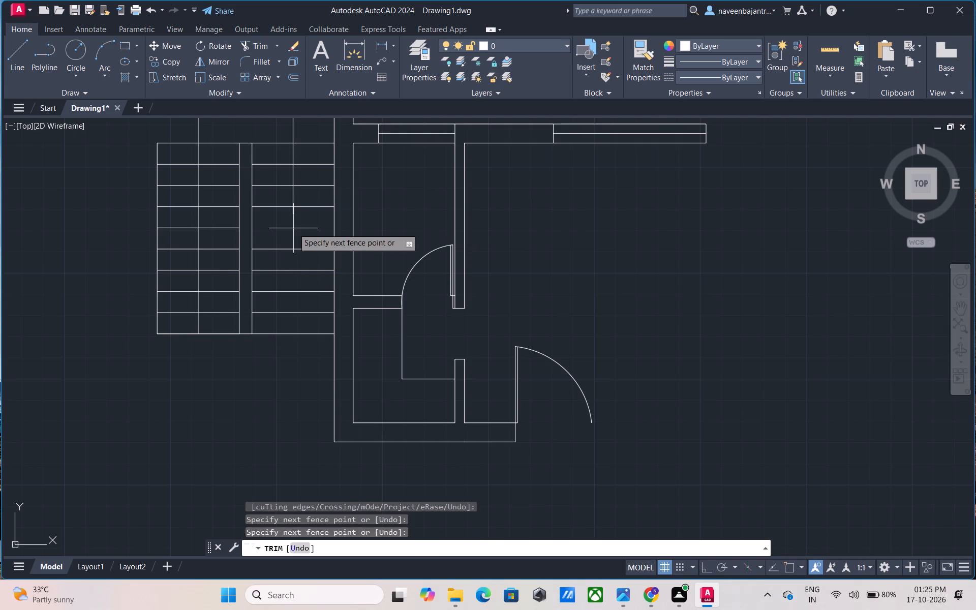
left_click(306, 256)
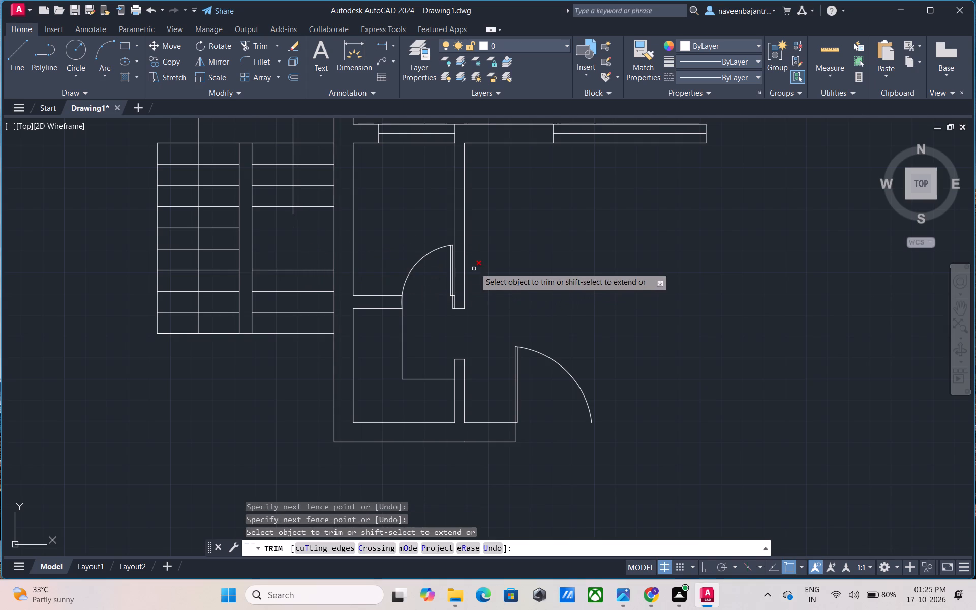
Trim away the window north of the staircase, including its inner, outer and middle lines and both end lines.
middle_click_drag(491, 256, 479, 377)
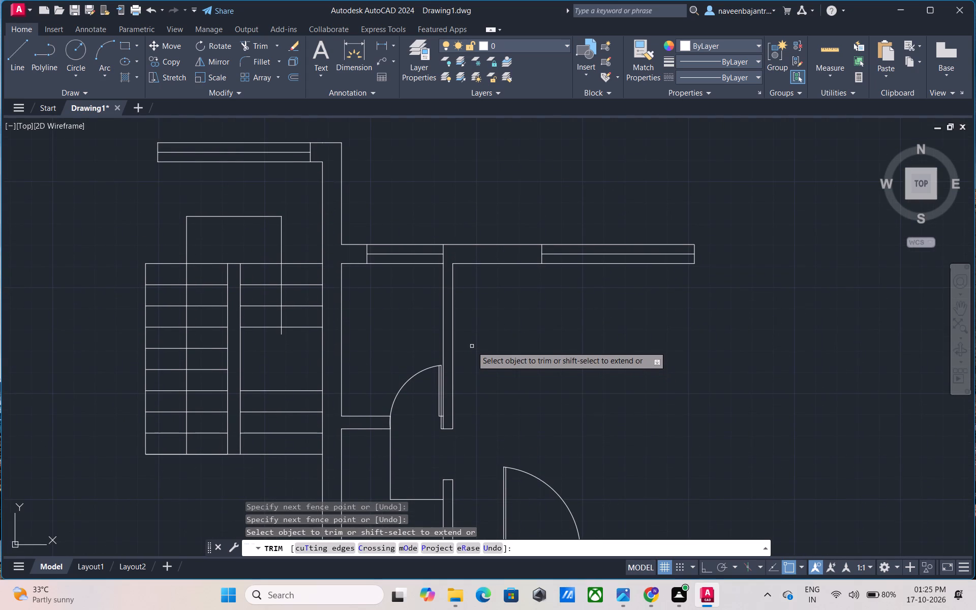
left_click(249, 160)
left_click(250, 143)
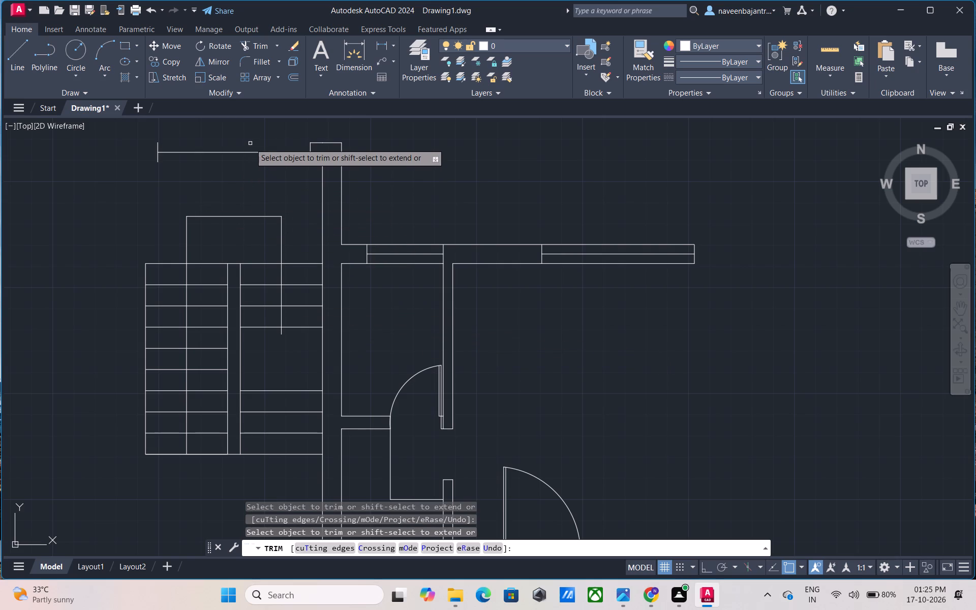
left_click(309, 160)
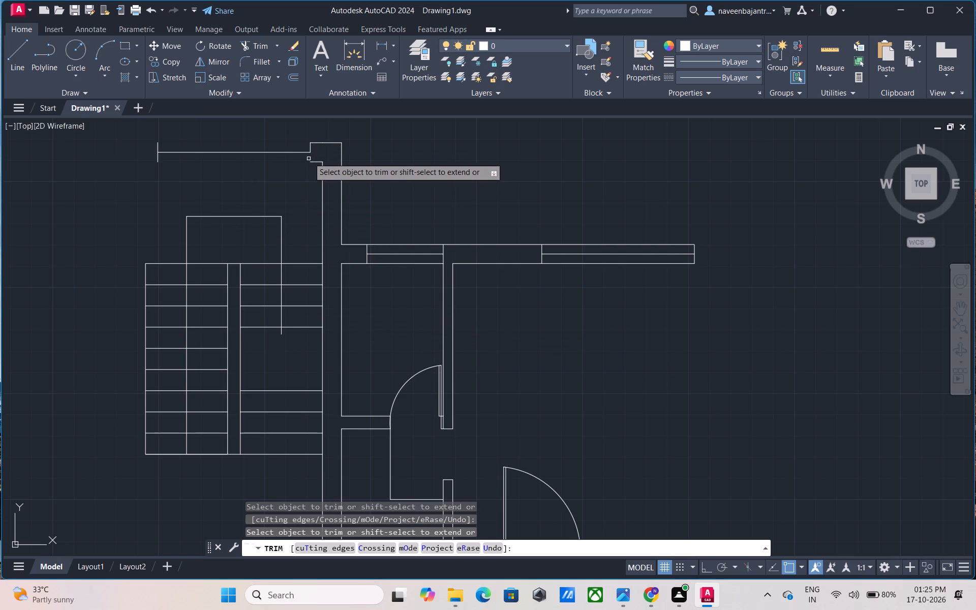
left_click(310, 148)
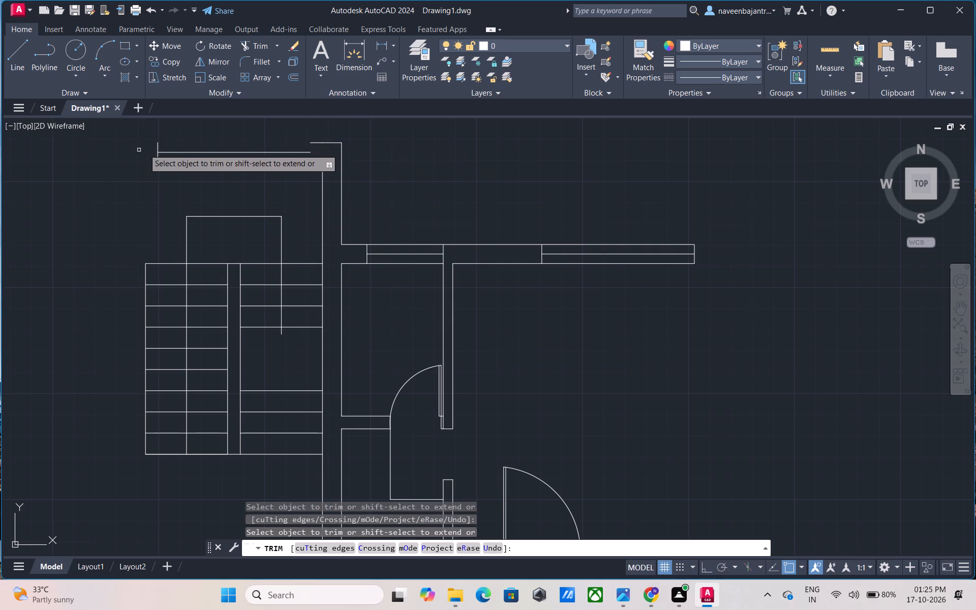
left_click(159, 146)
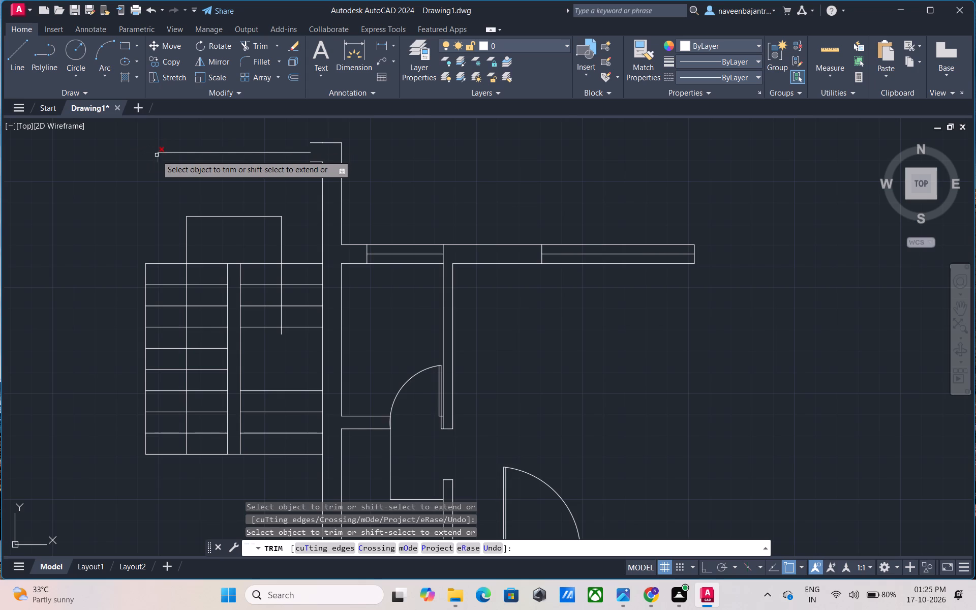
left_click(157, 155)
left_click(171, 151)
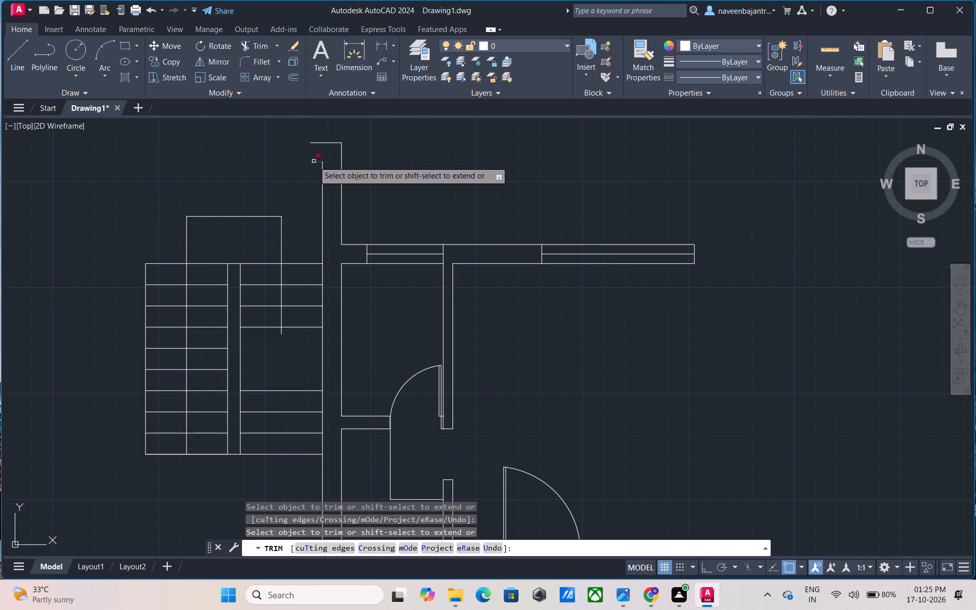
Trim away the wall corner northeast of the staircase and its two vertical wall lines down to the stair's north edge.
left_click(314, 161)
left_click(323, 142)
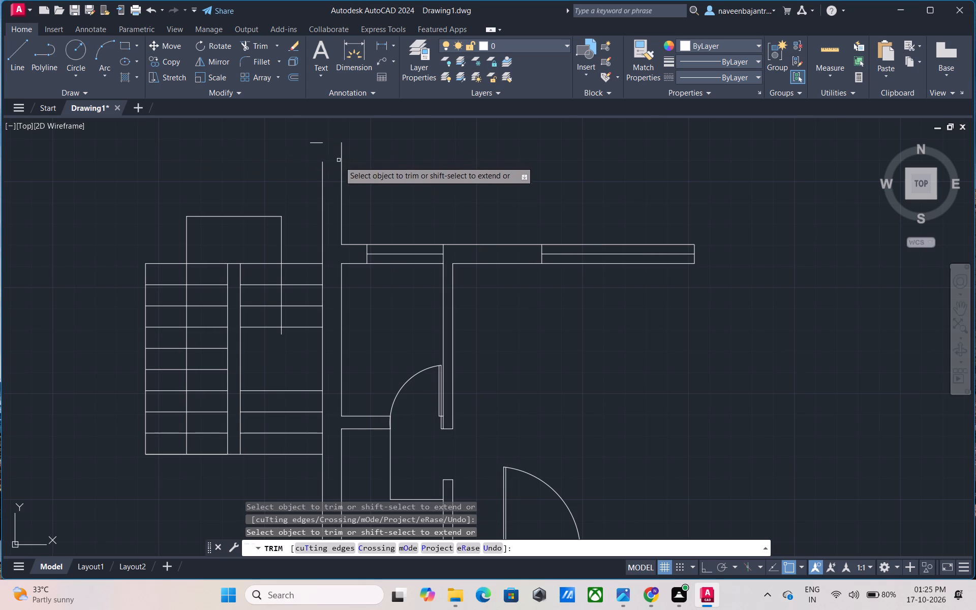
left_click(314, 143)
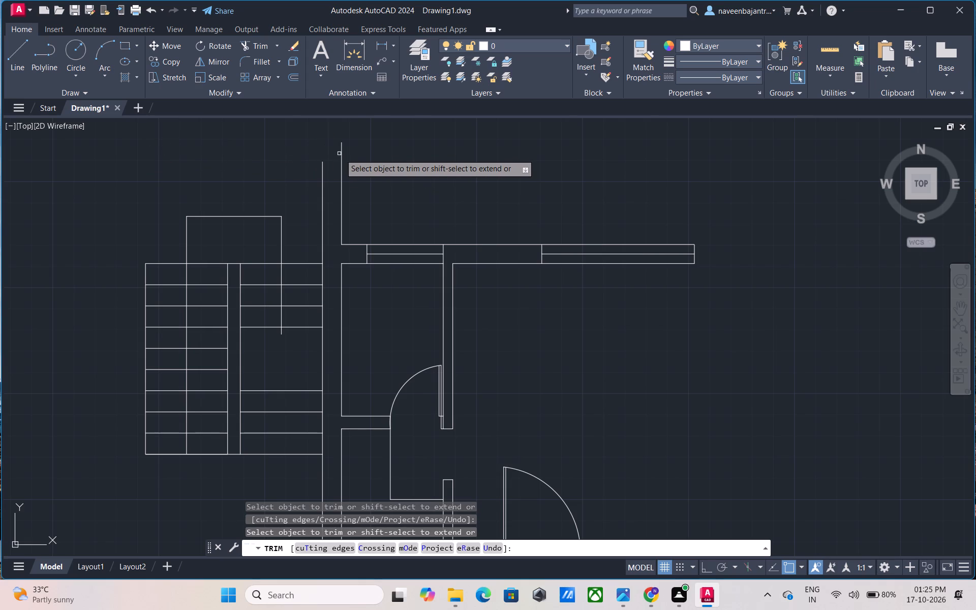
left_click(341, 154)
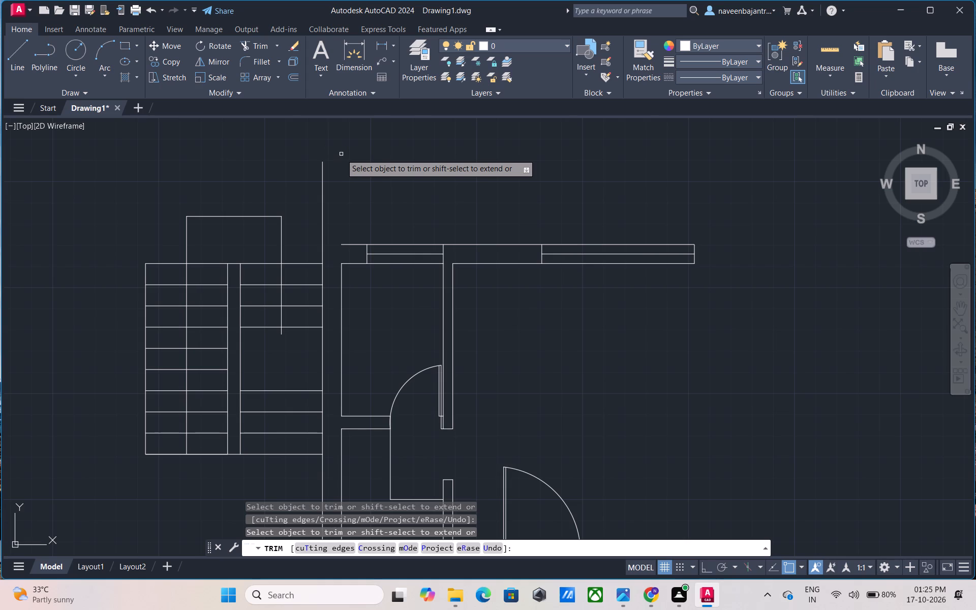
left_click(321, 212)
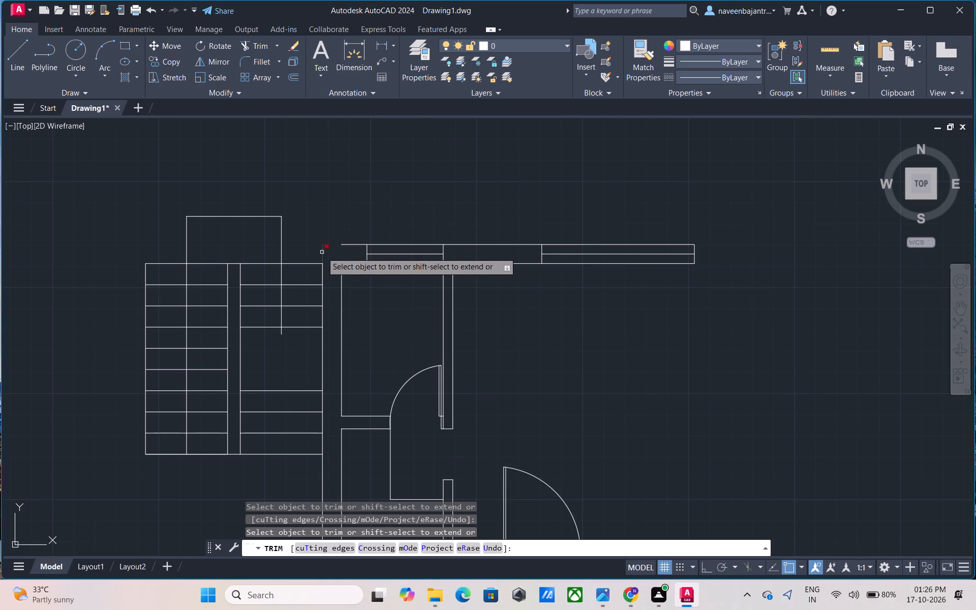
left_click(322, 252)
Trim away the north window of the narrow room east of the stairs and the short wall lines beside it.
left_click(362, 245)
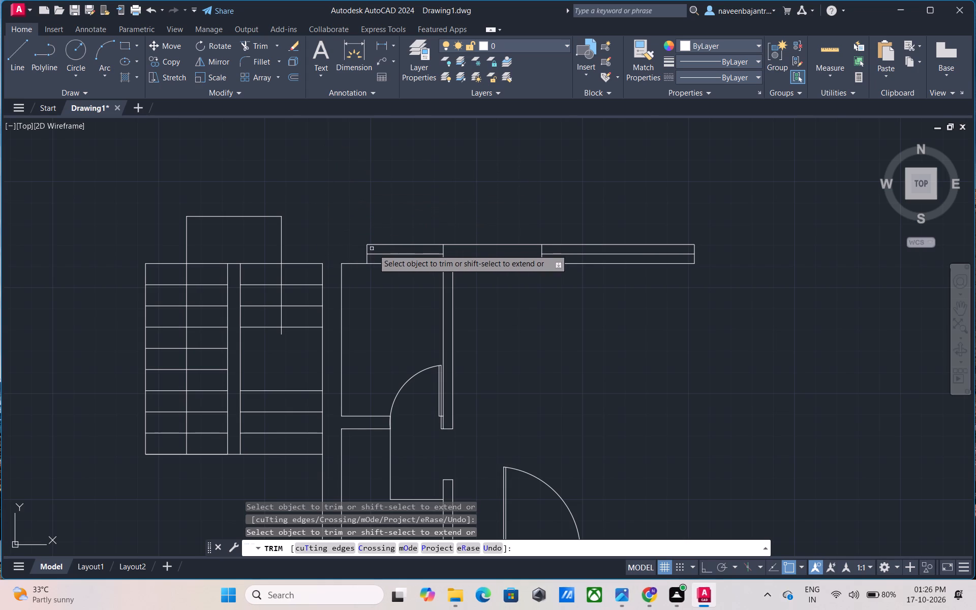
left_click(386, 264)
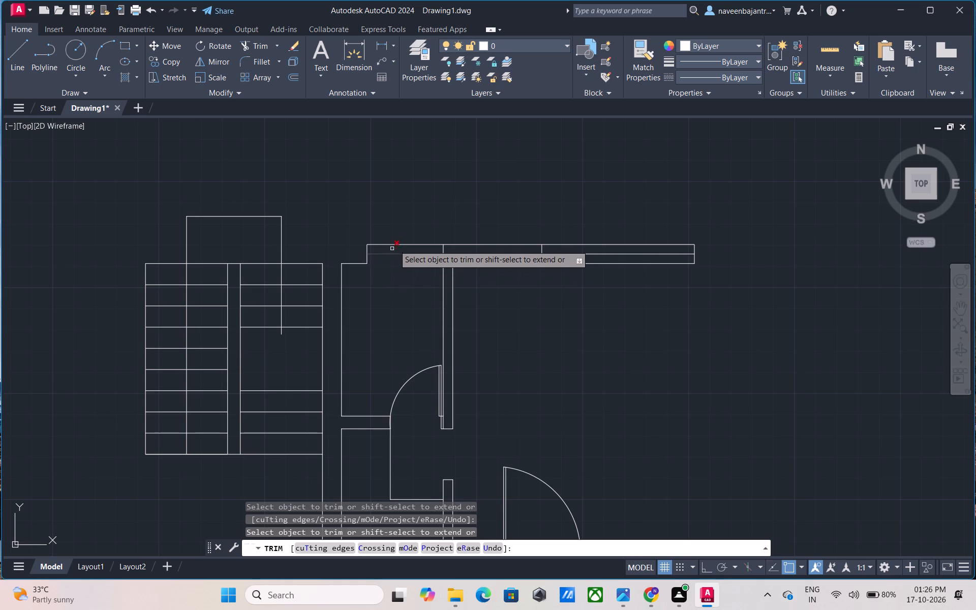
left_click(394, 244)
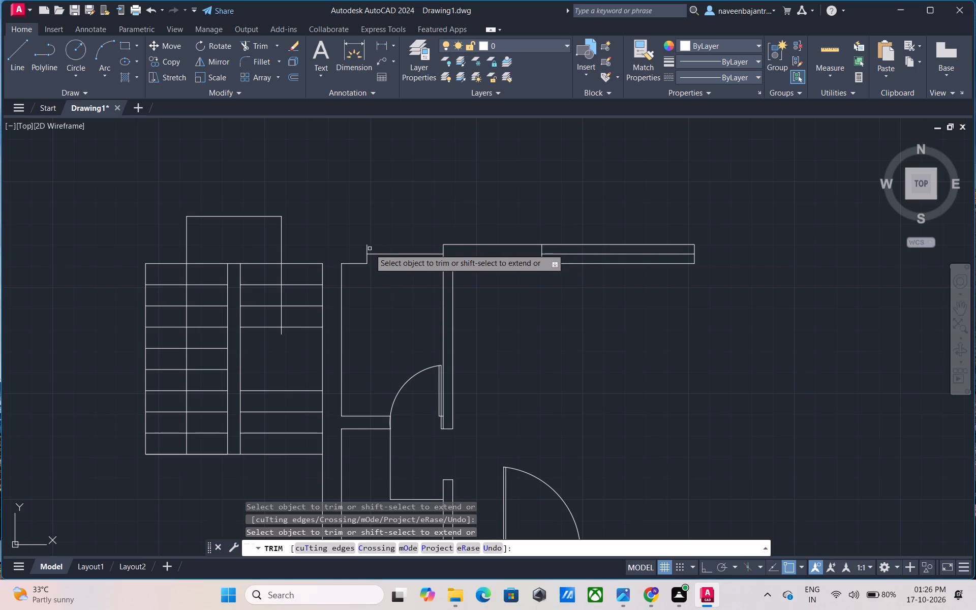
left_click(368, 249)
left_click(368, 261)
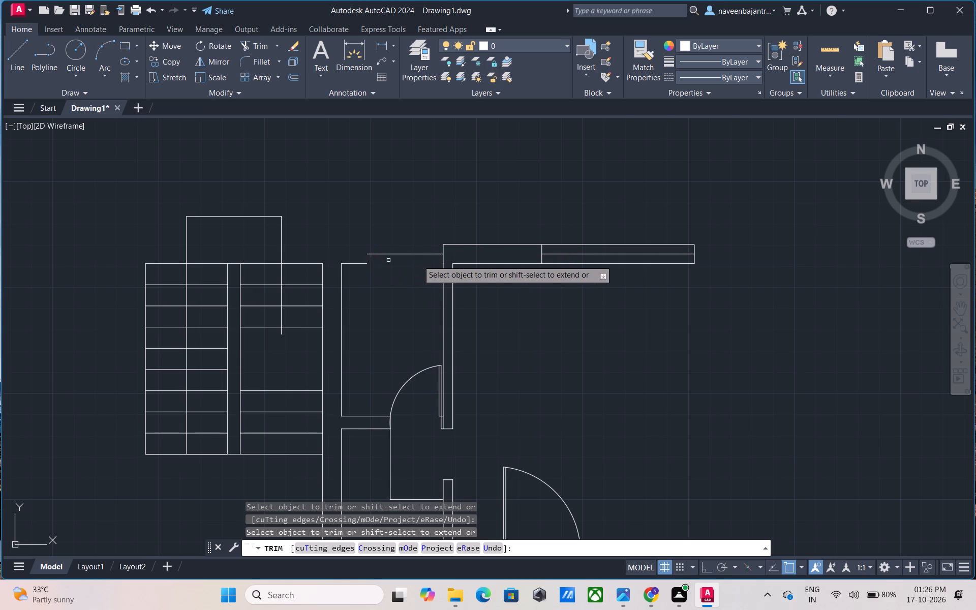
left_click(444, 258)
left_click(442, 250)
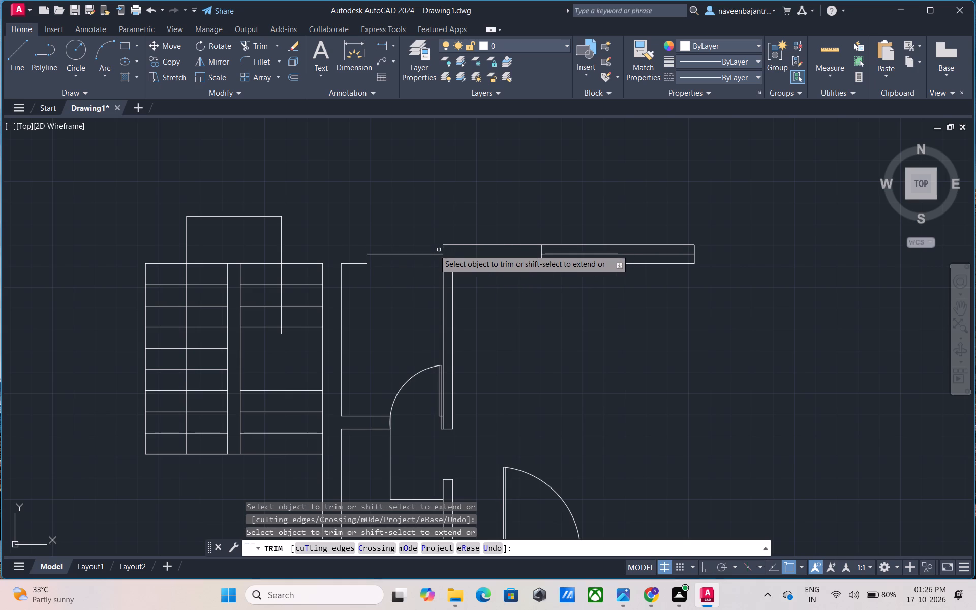
left_click(426, 254)
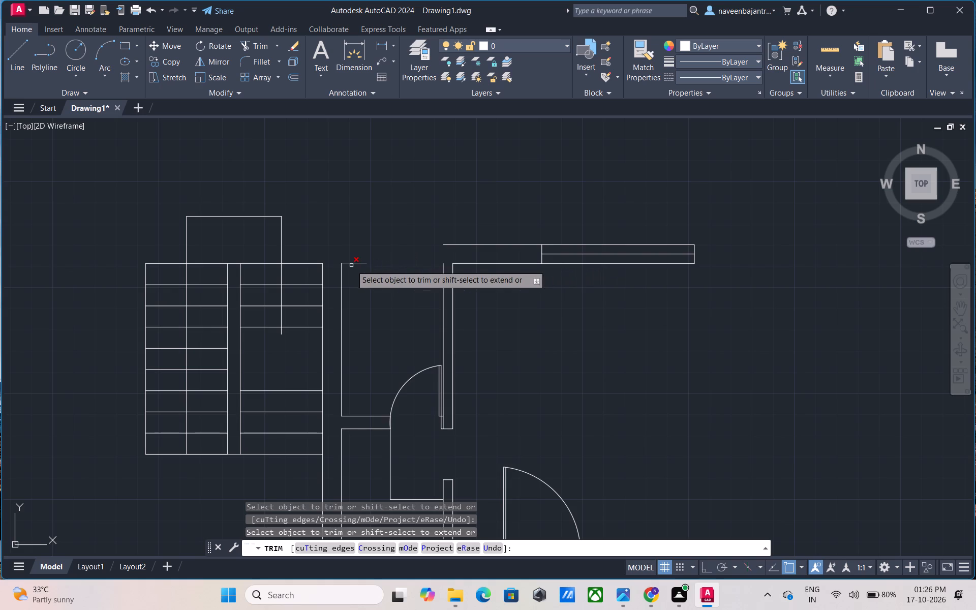
left_click(351, 265)
Trim away the partition's two vertical lines above the door and the north wall lines between the two windows.
left_click(443, 266)
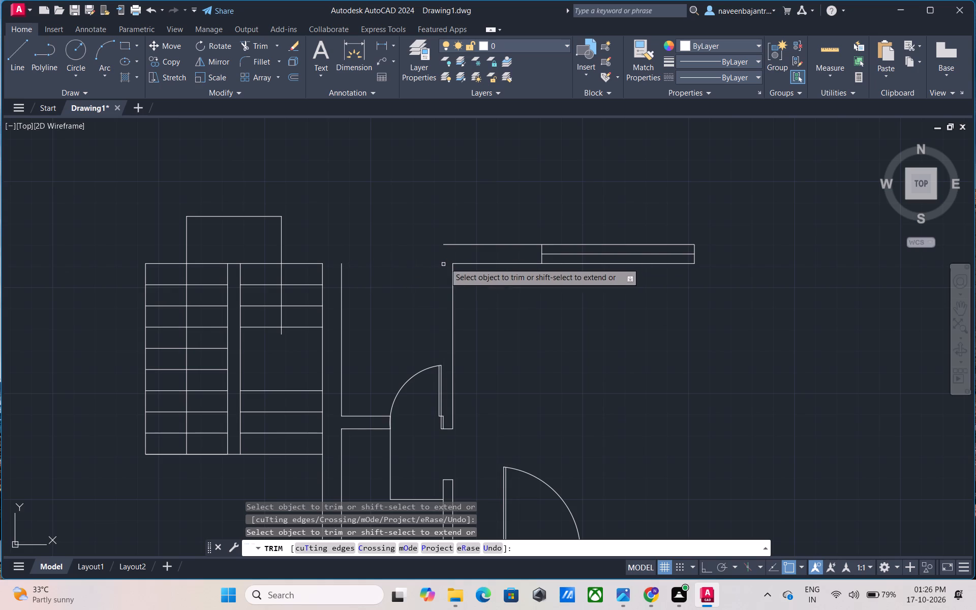
left_click(461, 246)
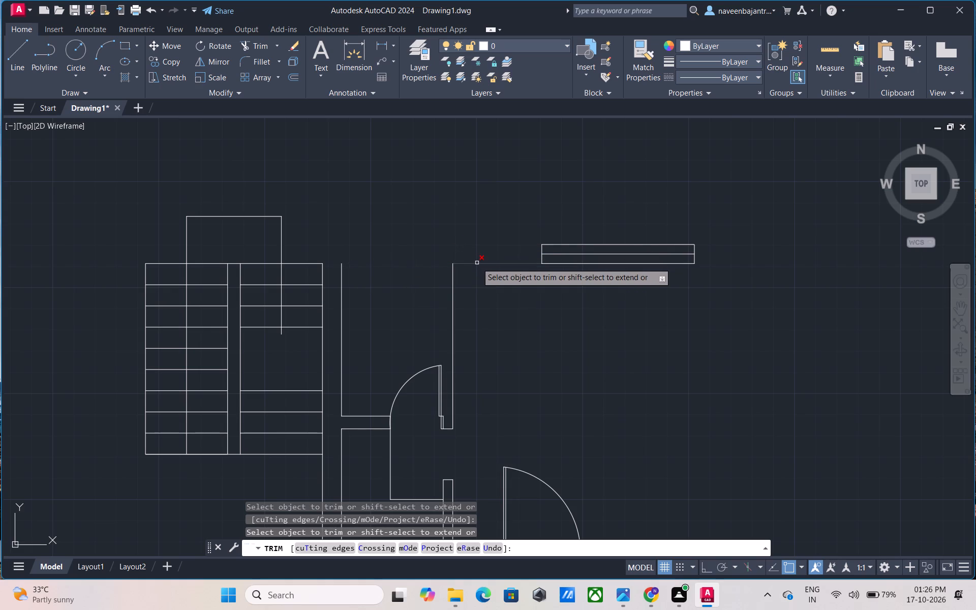
left_click(477, 263)
left_click(454, 273)
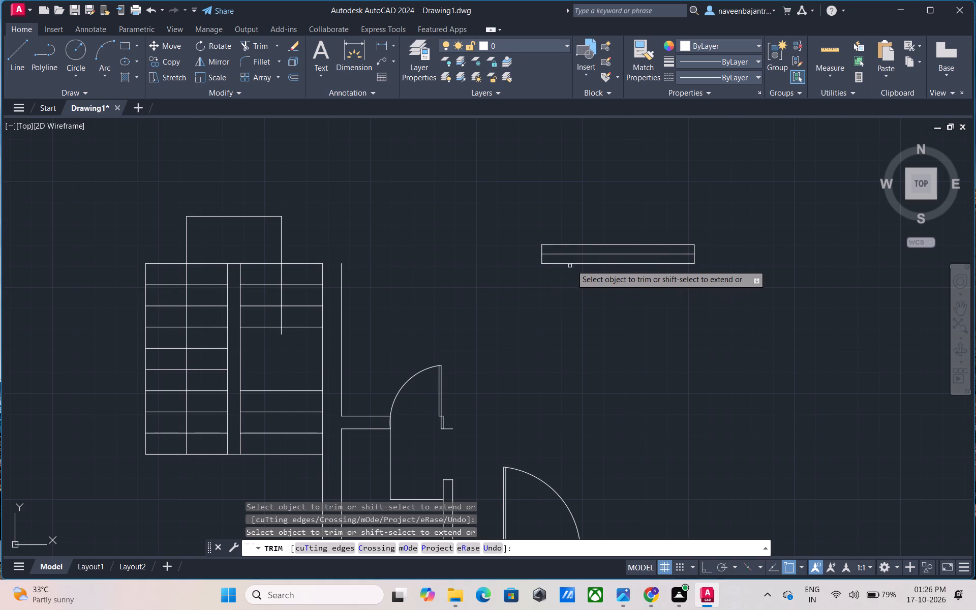
Trim away the remaining northeast window, including its inner, outer and middle lines and both end lines.
left_click(573, 264)
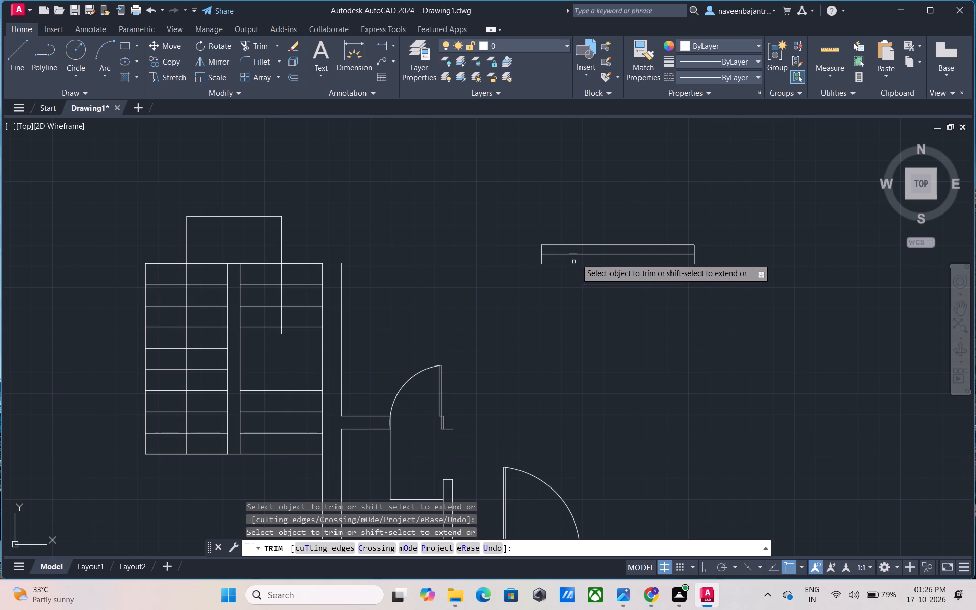
left_click(577, 245)
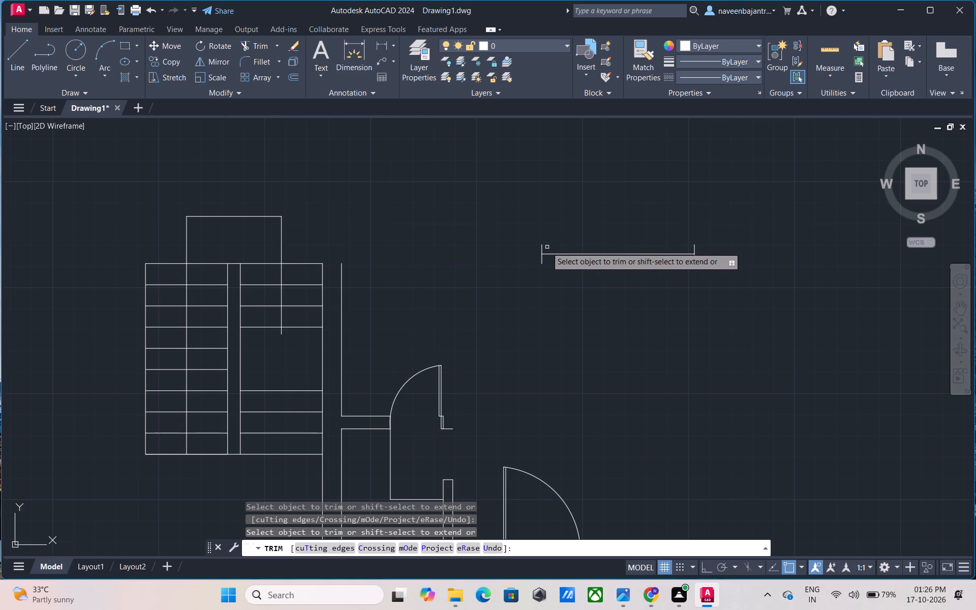
left_click(543, 248)
left_click(694, 259)
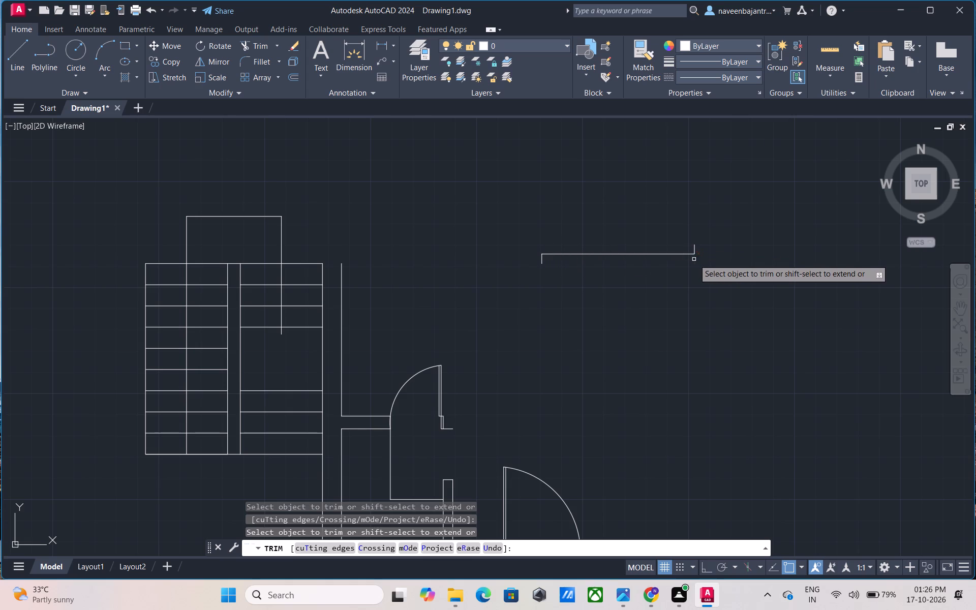
left_click(693, 249)
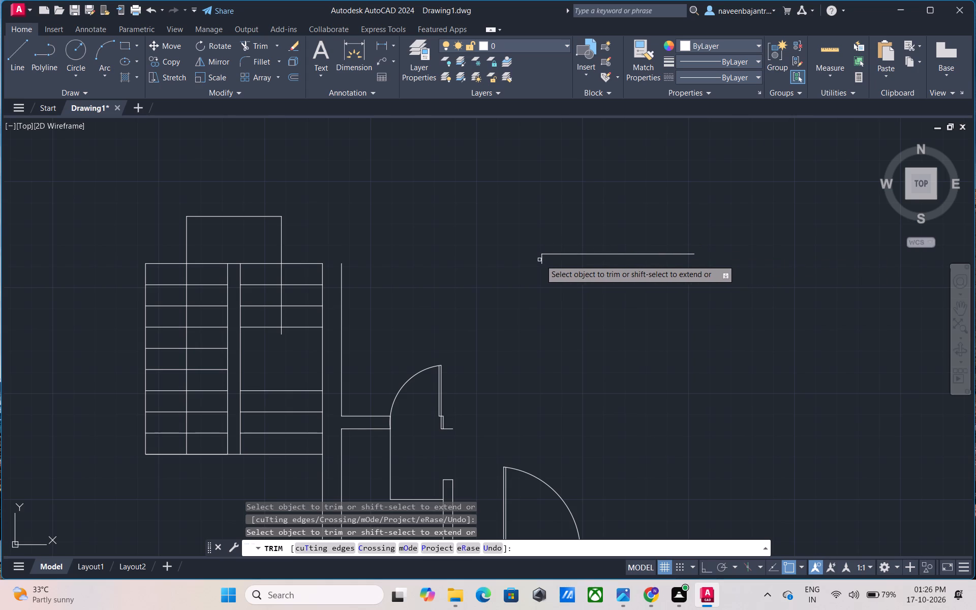
left_click(540, 260)
left_click(560, 256)
Trim away the southeast door, including both leaf lines, the short end pieces and the swing arc.
scroll(556, 266, "down", 1)
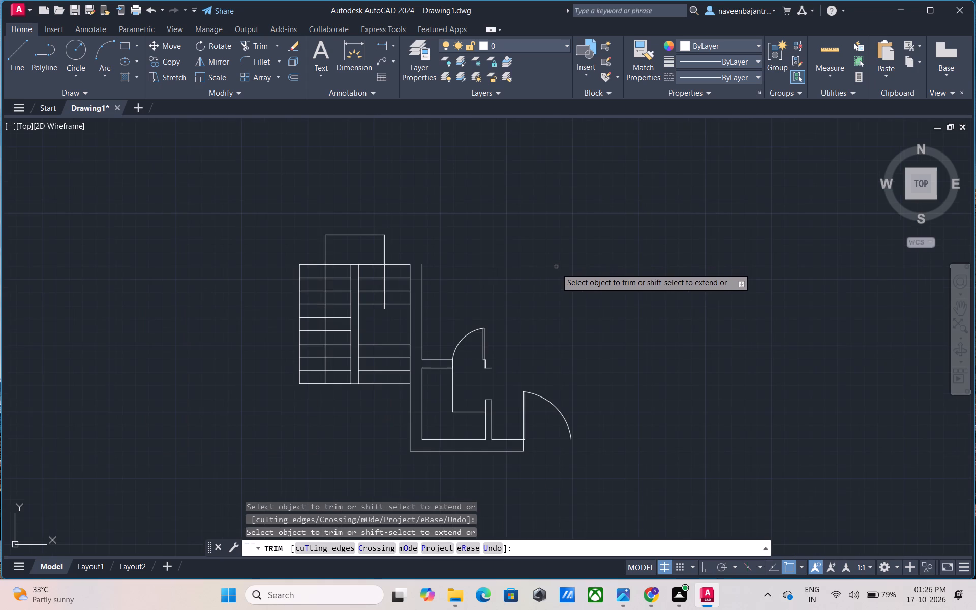
middle_click_drag(556, 271, 553, 226)
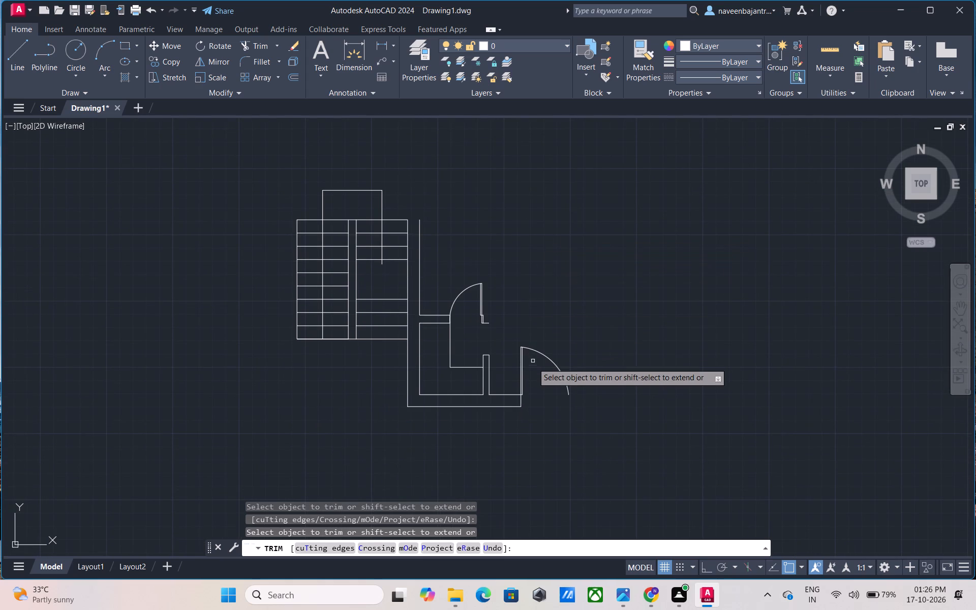
scroll(530, 372, "up", 3)
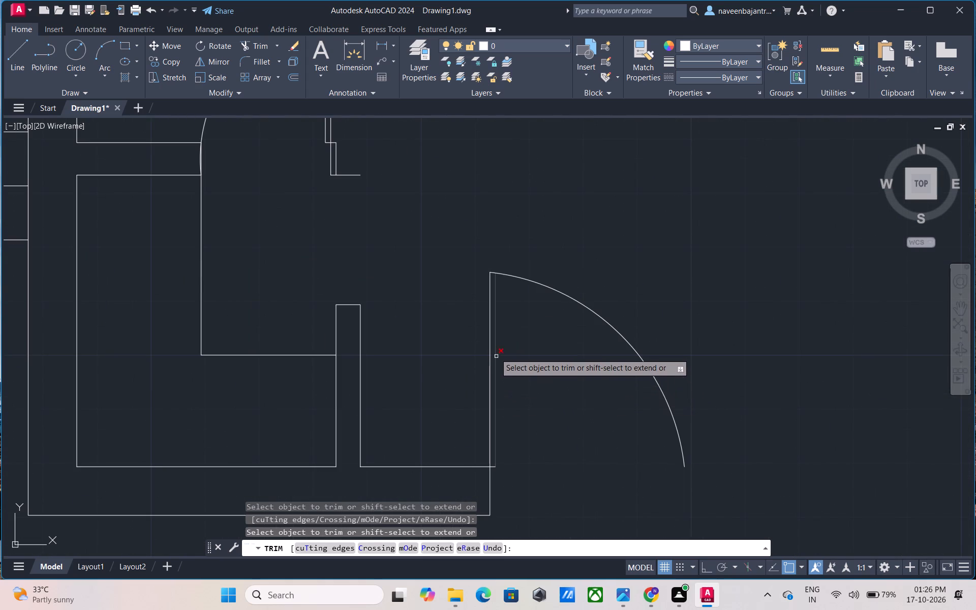
left_click(489, 346)
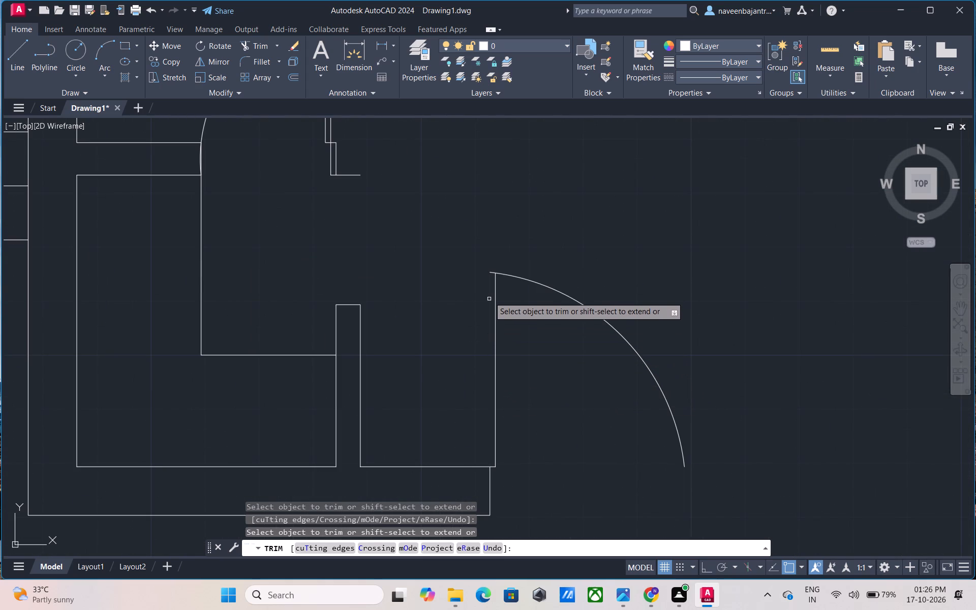
left_click(489, 270)
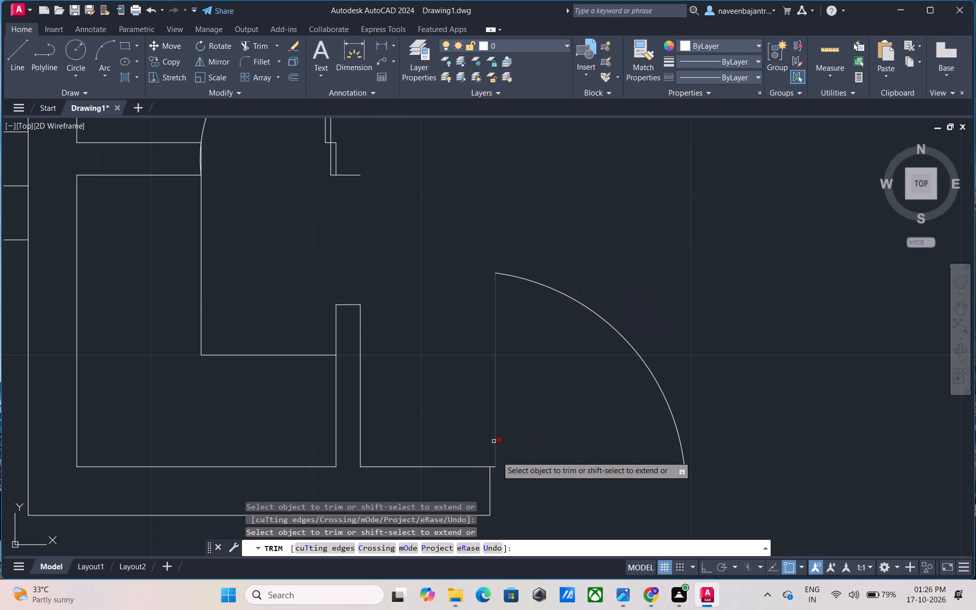
scroll(495, 476, "up", 3)
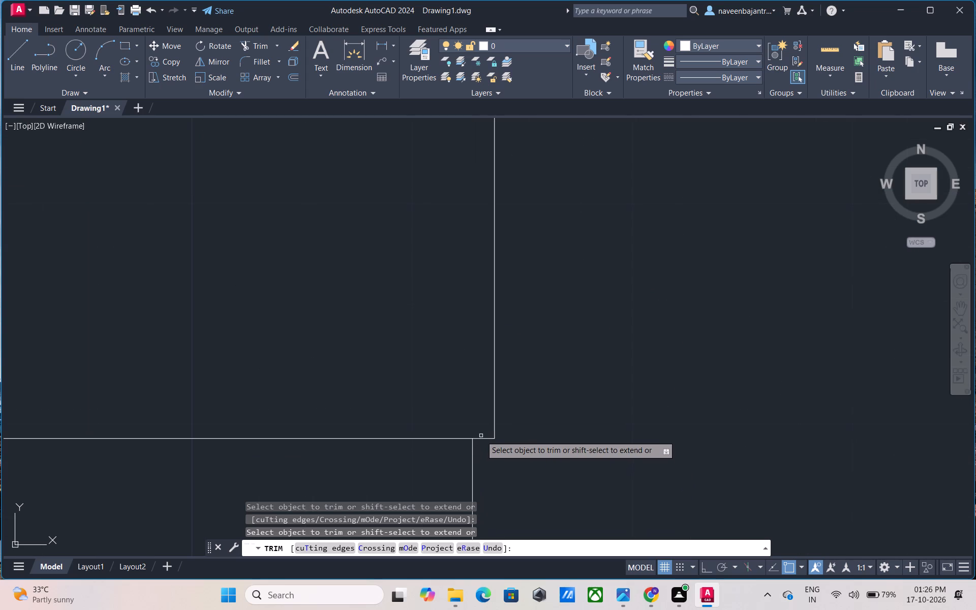
left_click(482, 438)
scroll(482, 438, "down", 2)
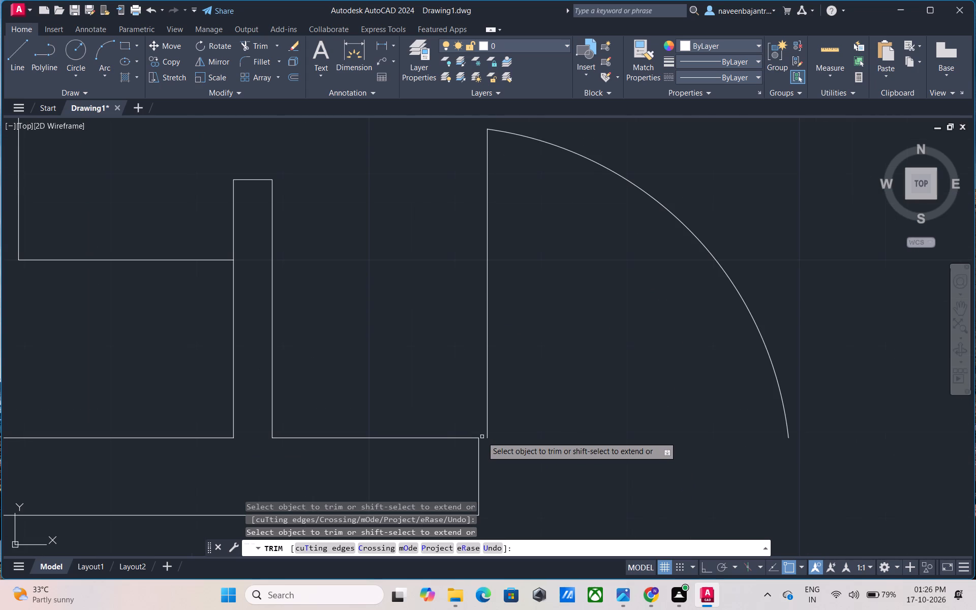
scroll(482, 434, "down", 1)
left_click(485, 411)
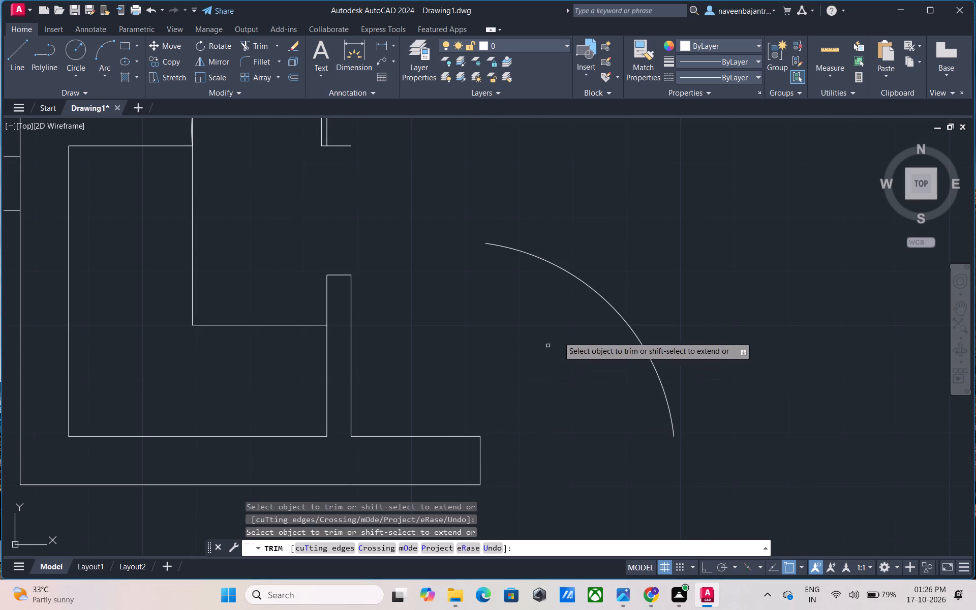
left_click(597, 295)
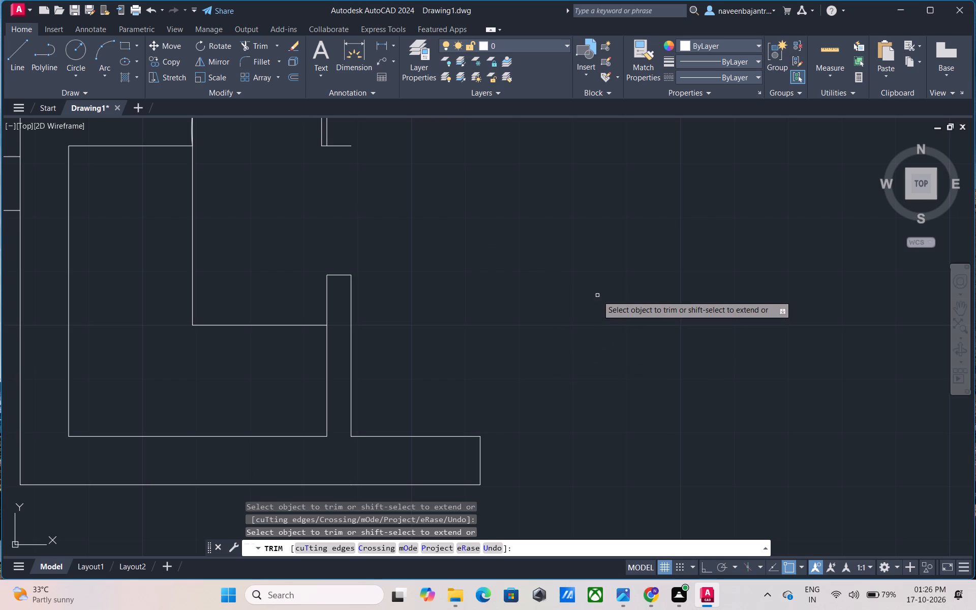
Trim away the south wall's inner and outer lines, its east end, the horizontal line above, and the outer west wall line below the staircase.
left_click(263, 326)
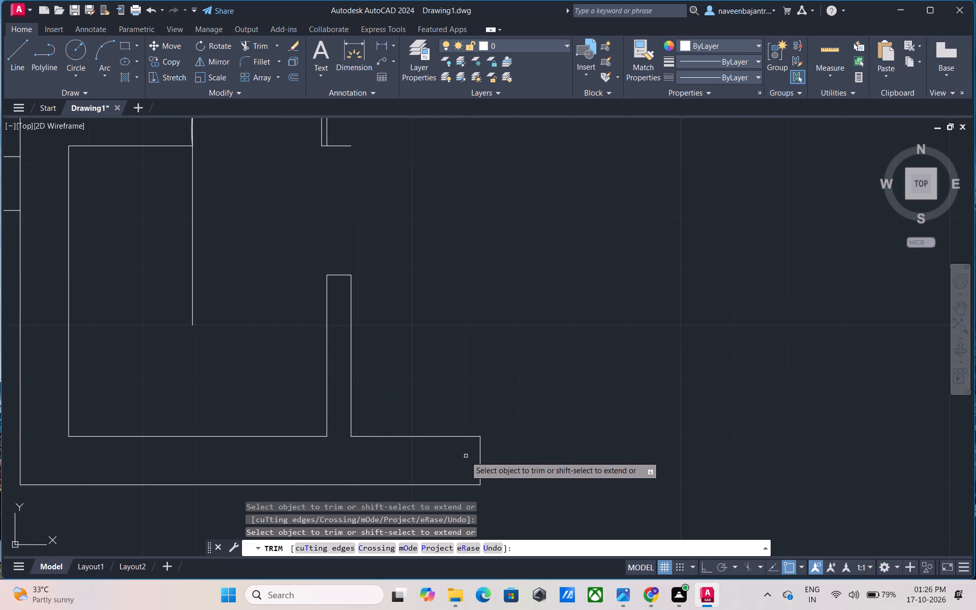
left_click(398, 483)
scroll(398, 483, "down", 1)
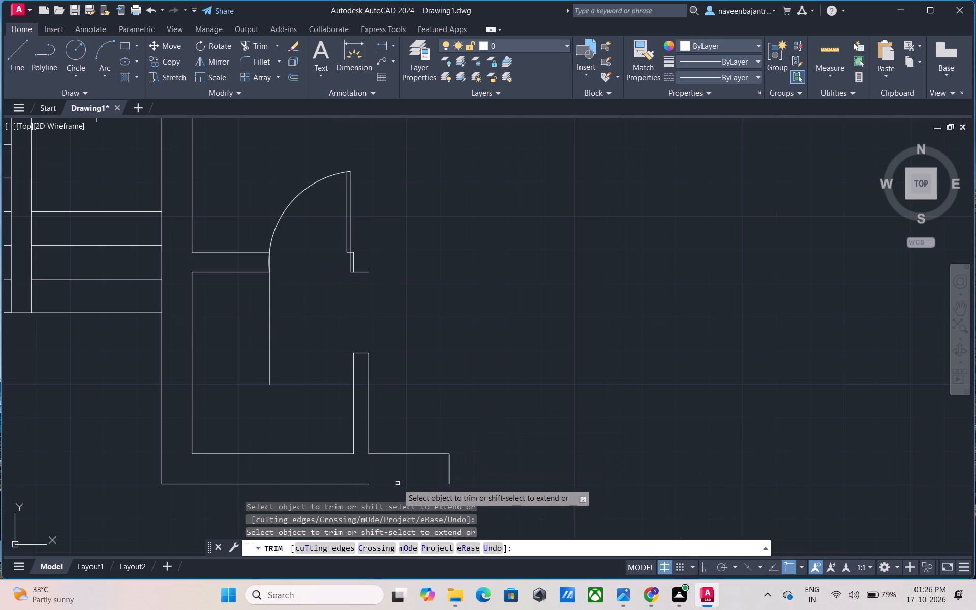
left_click(344, 485)
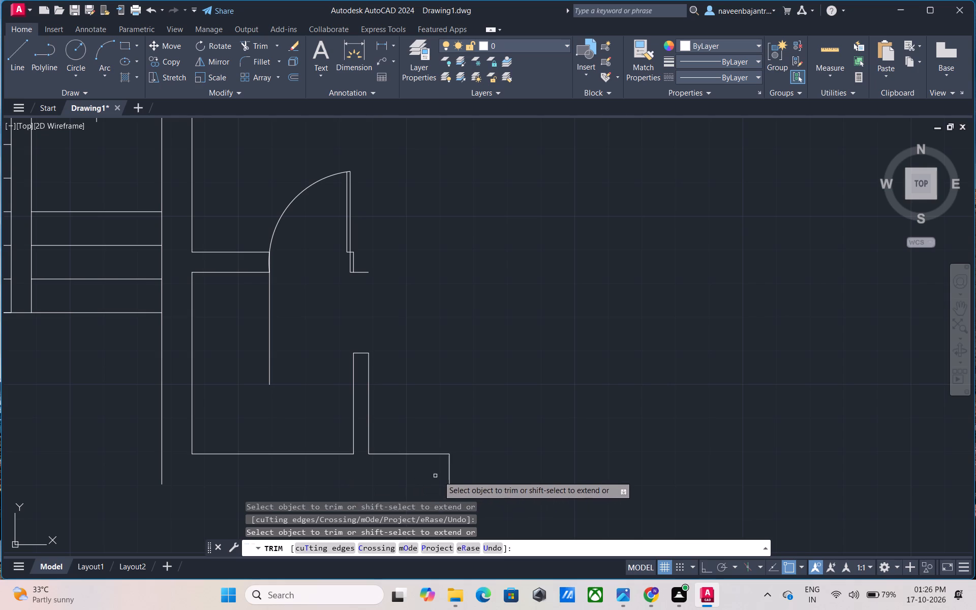
left_click(449, 472)
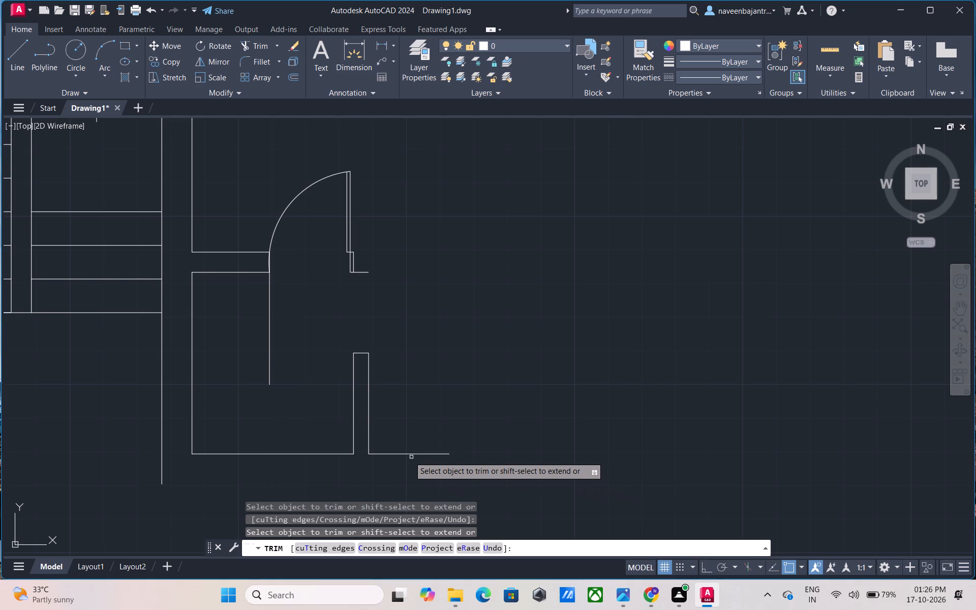
left_click(403, 455)
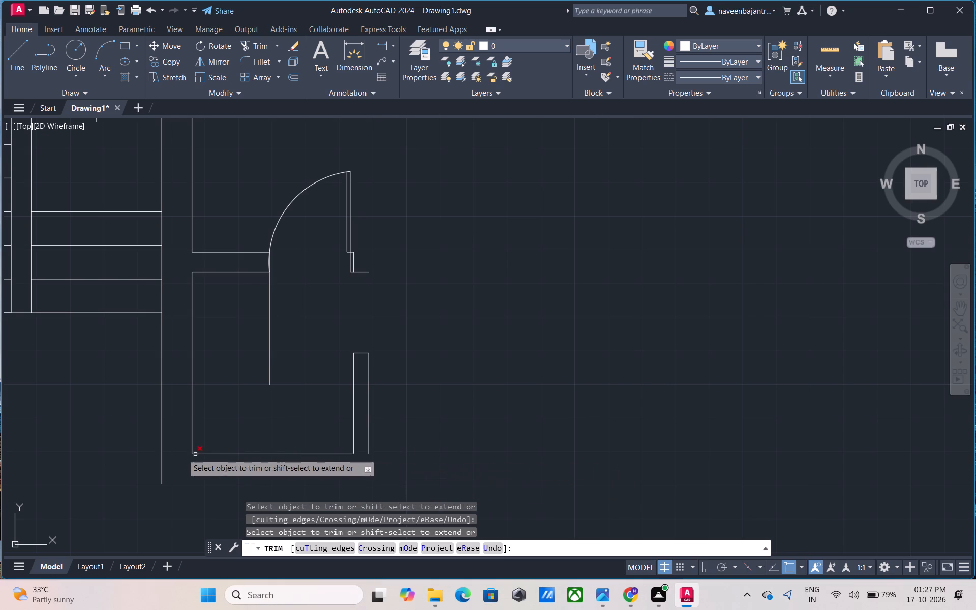
left_click(163, 444)
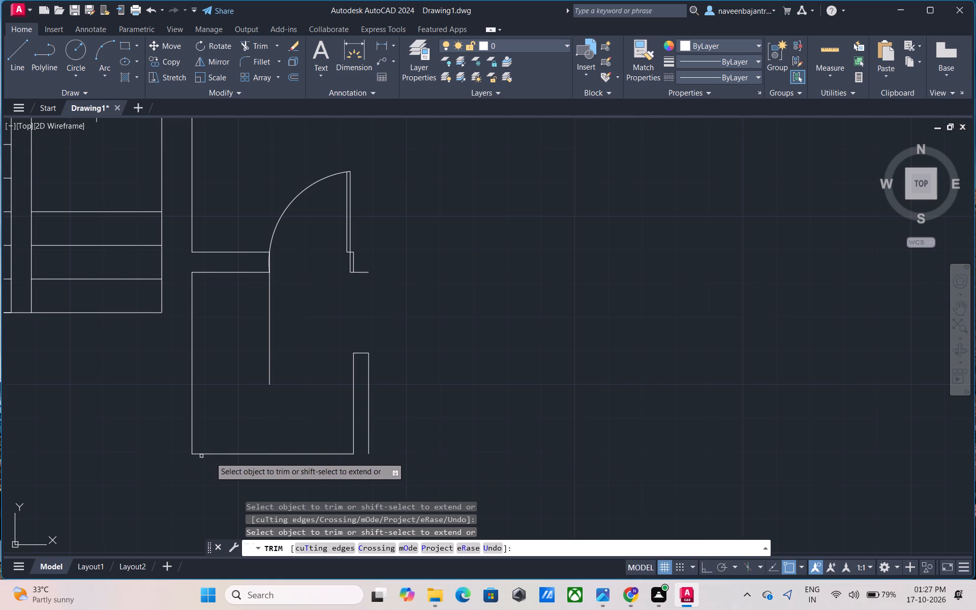
left_click(234, 455)
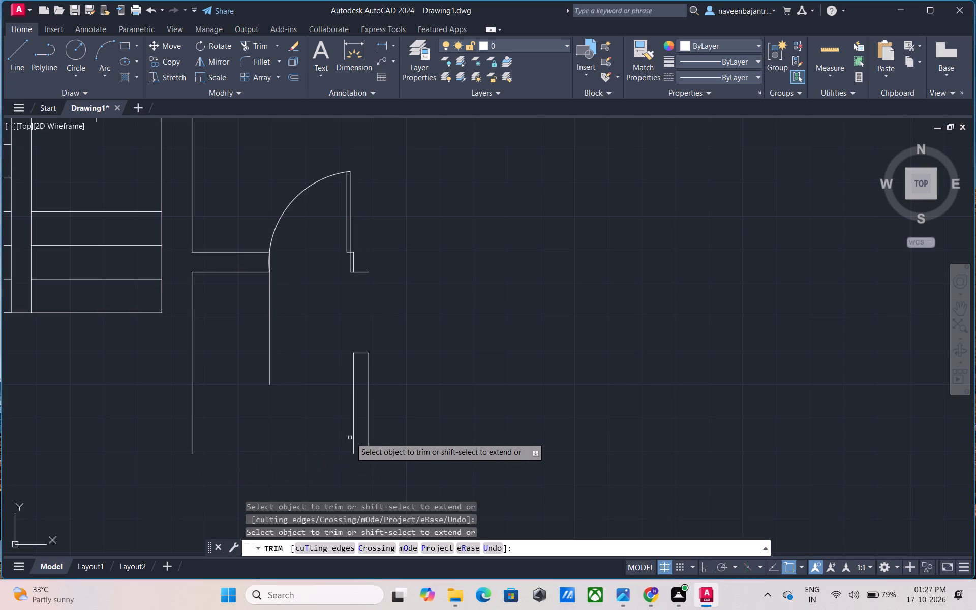
Trim away the short partition stub and the two vertical lines below the remaining door's west wall piece.
left_click(352, 434)
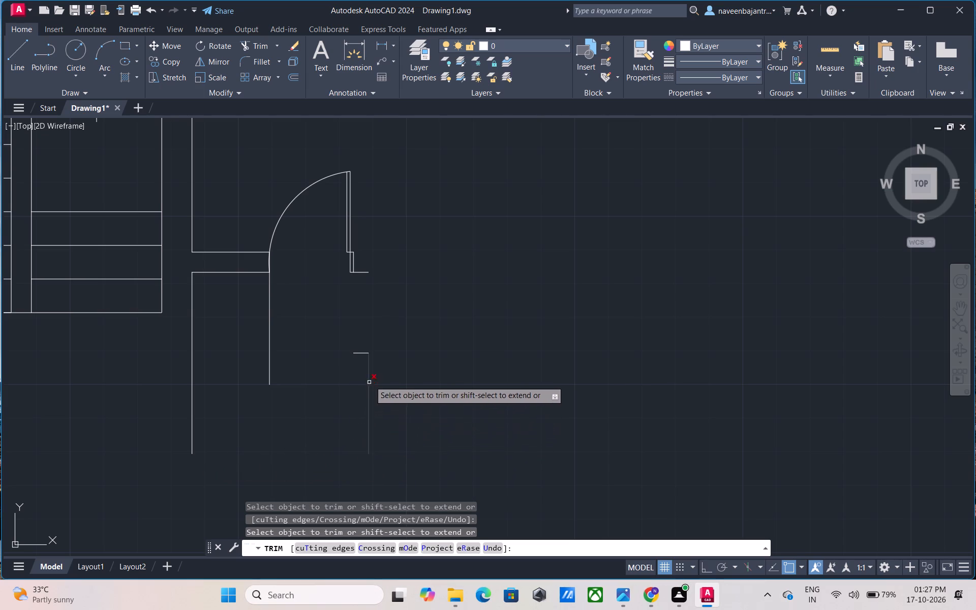
left_click(370, 377)
left_click(361, 353)
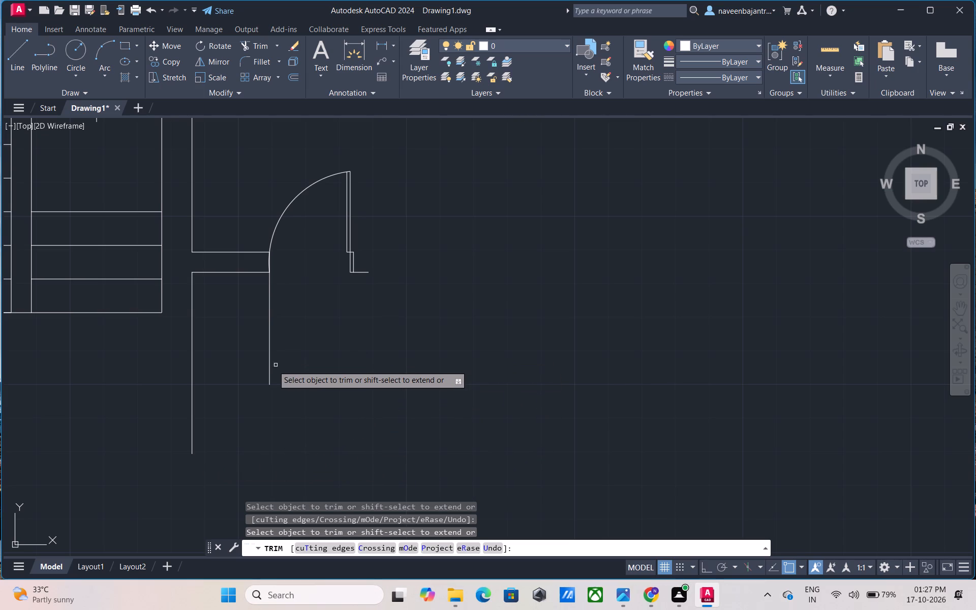
left_click(271, 368)
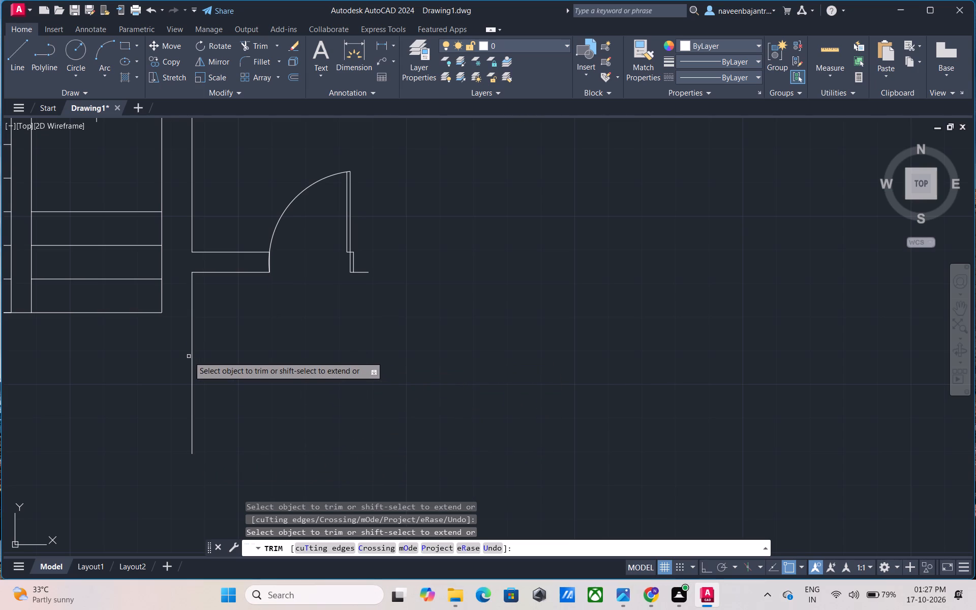
left_click(191, 344)
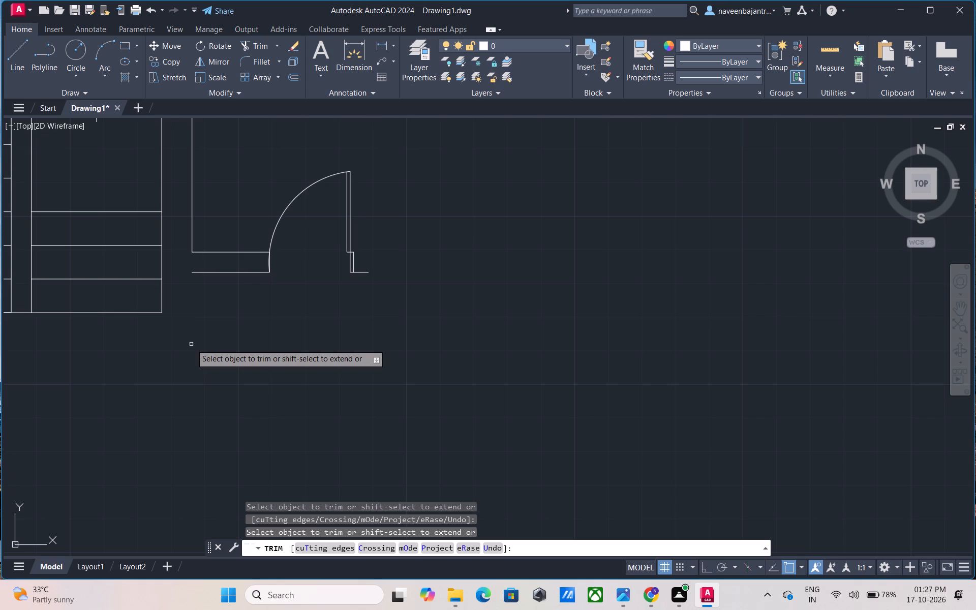
Trim away the jamb lines at the foot of the remaining door's leaf, including the short wall line to the east.
middle_click_drag(284, 288, 266, 377)
scroll(338, 369, "up", 4)
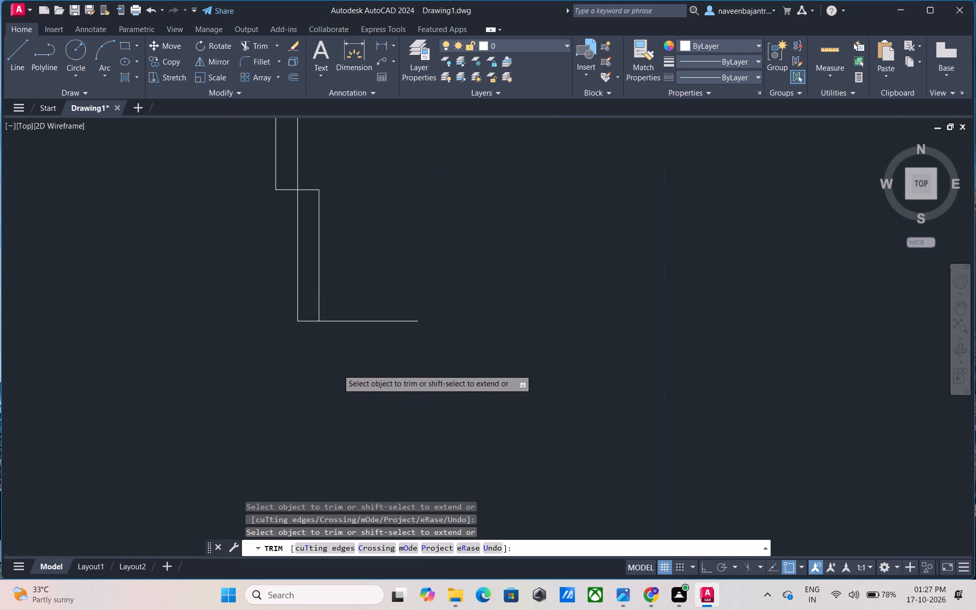
left_click(312, 322)
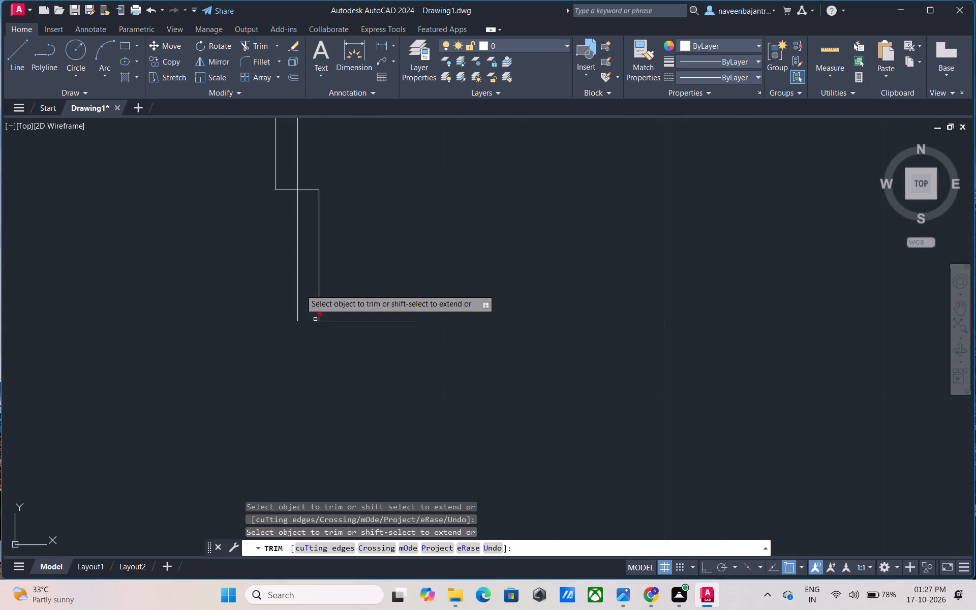
left_click(310, 189)
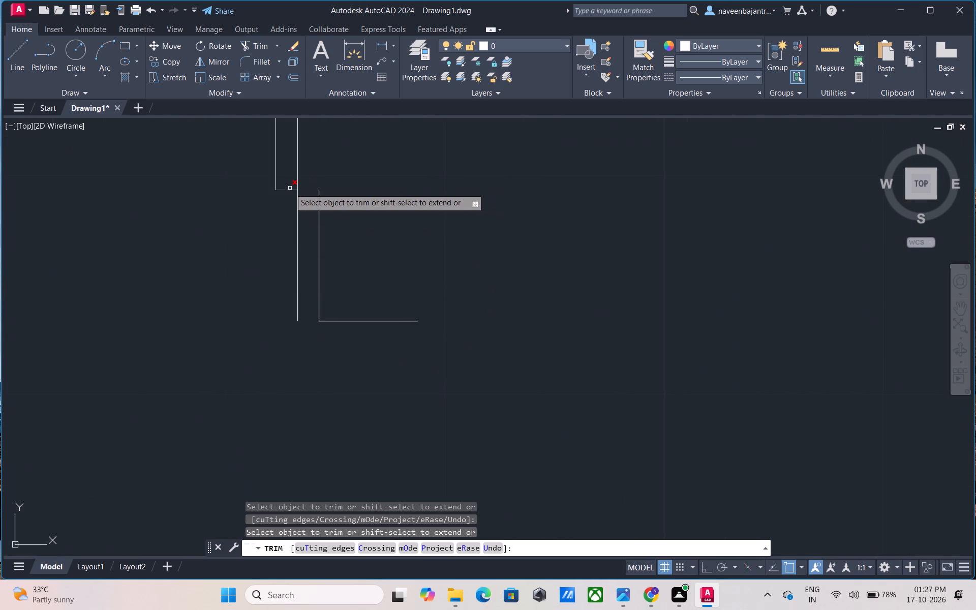
left_click(290, 188)
left_click(295, 196)
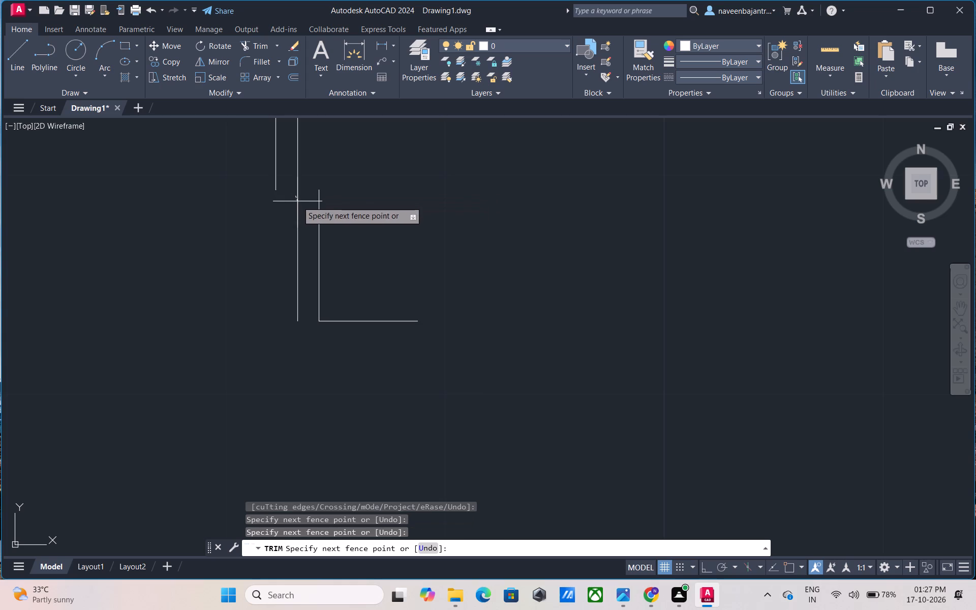
left_click(297, 201)
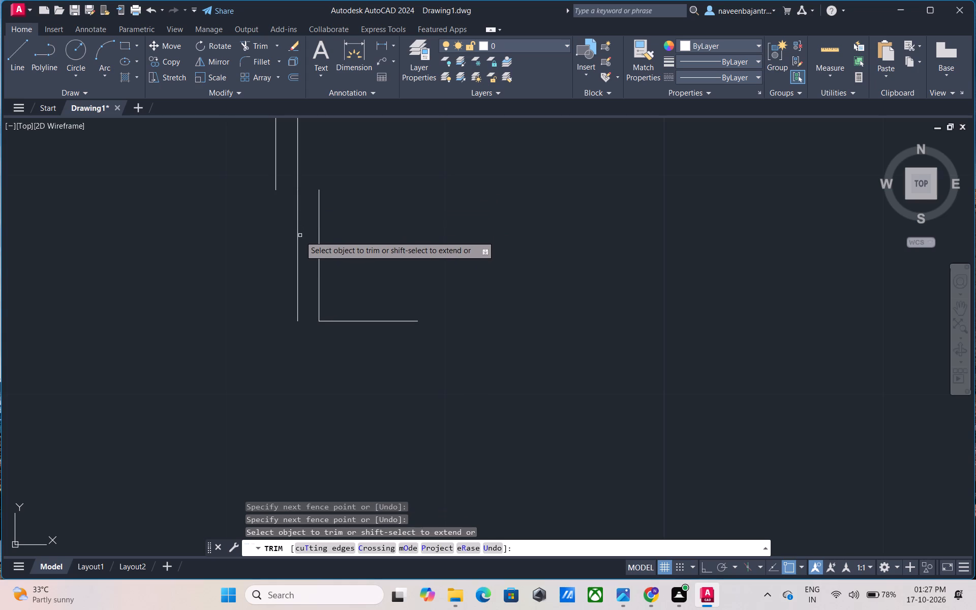
left_click(298, 240)
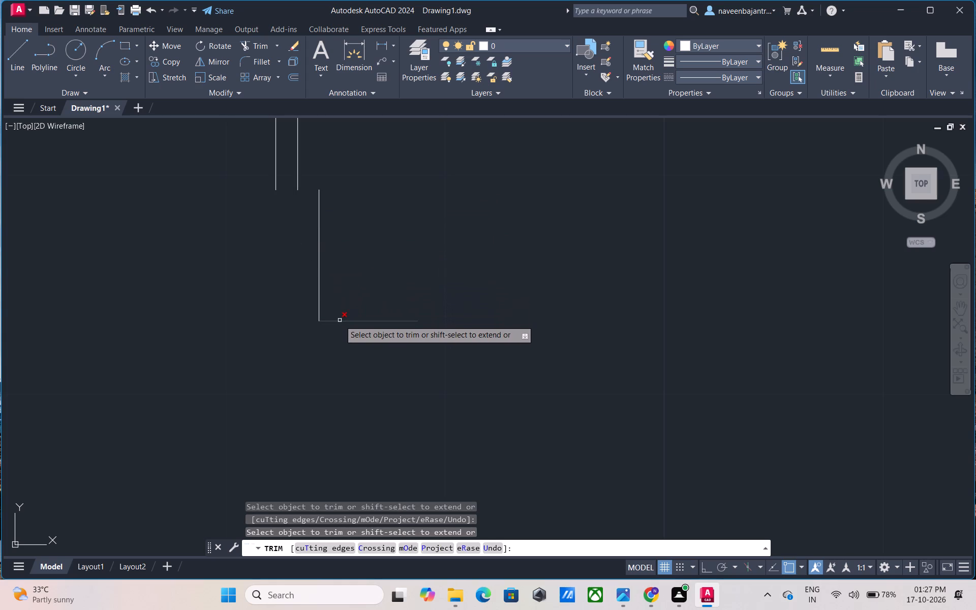
left_click(340, 320)
left_click(320, 287)
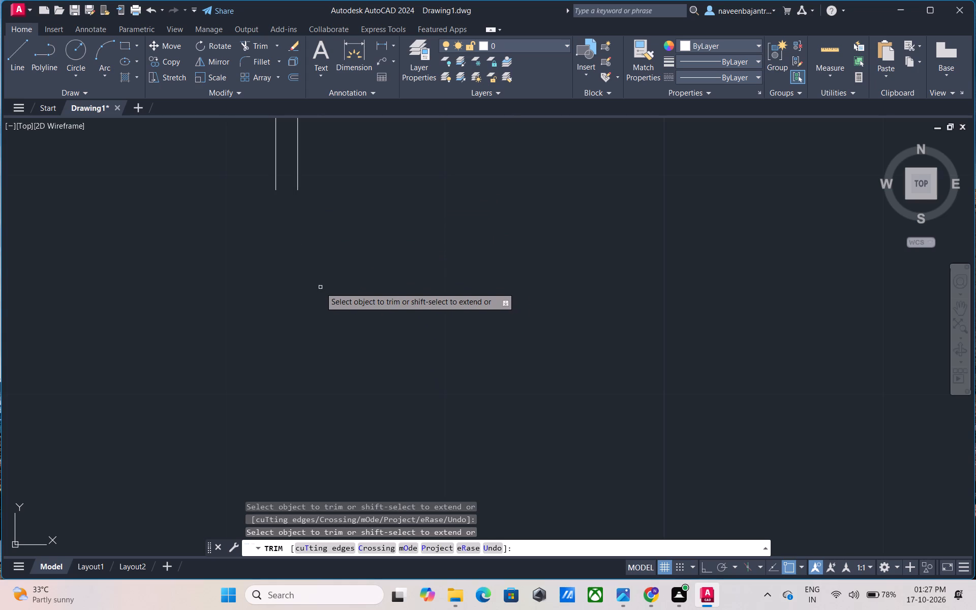
Trim away the remaining door's last leaf line, its swing arc and the arc remnant beside the west wall piece's end.
scroll(320, 287, "down", 3)
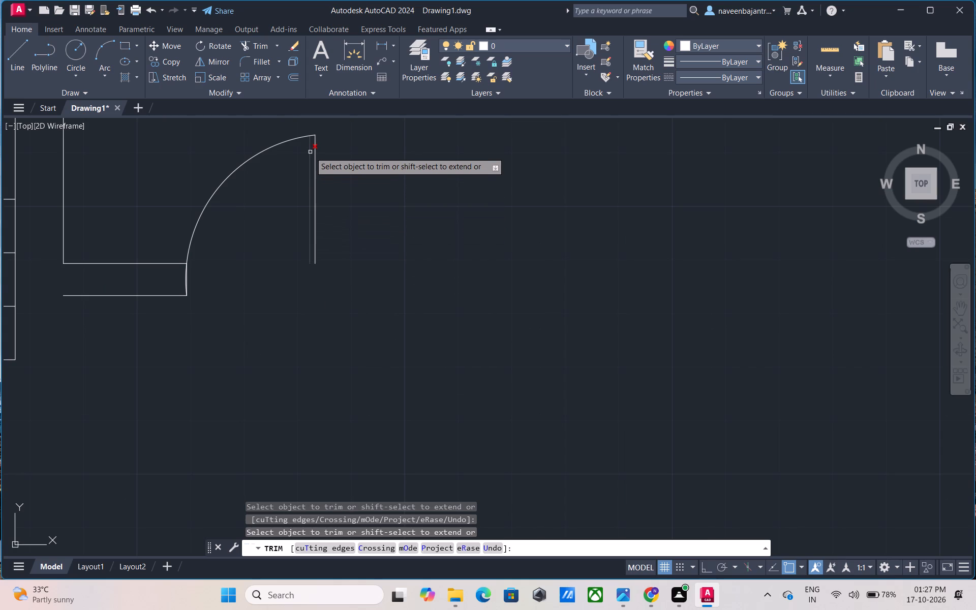
left_click(310, 152)
left_click(314, 143)
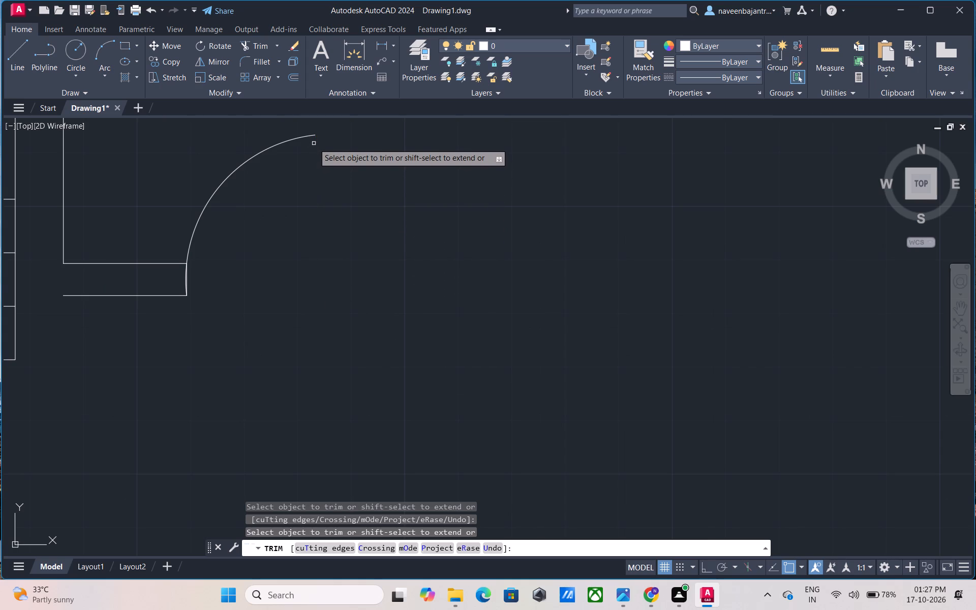
left_click(284, 144)
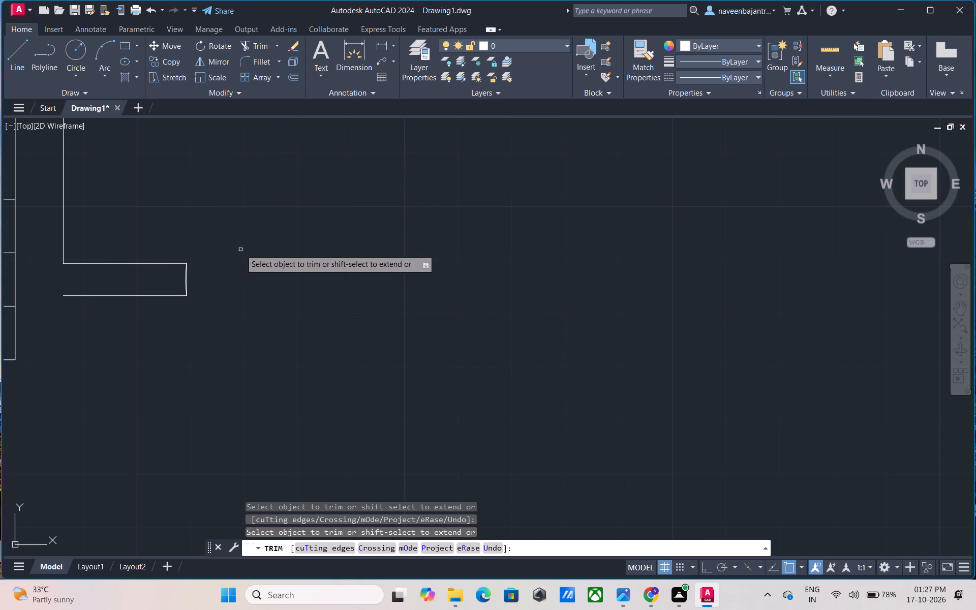
scroll(177, 281, "up", 5)
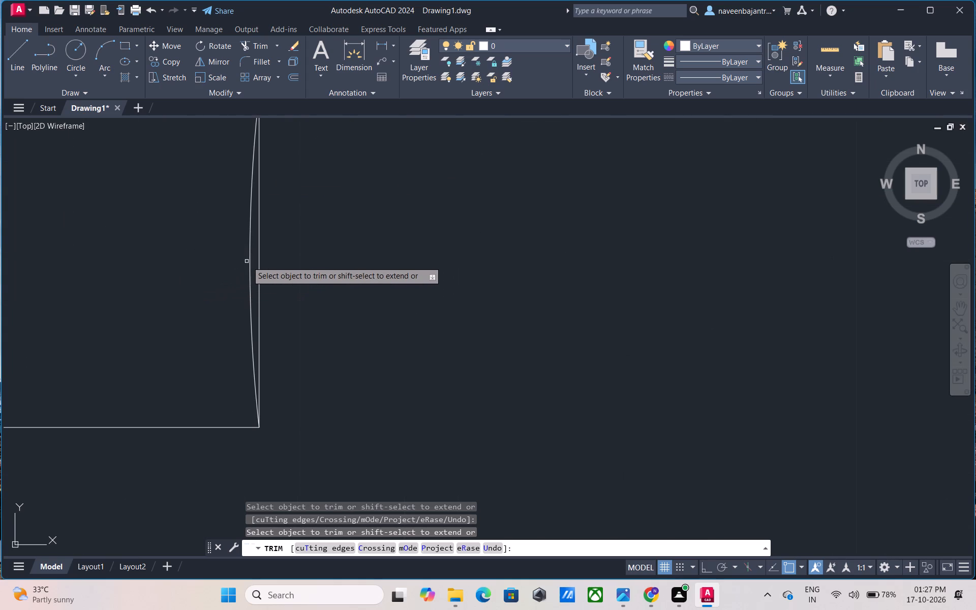
left_click(249, 260)
Trim away the short wall piece's two horizontal lines and end line, plus the vertical wall line east of the staircase.
scroll(249, 260, "down", 2)
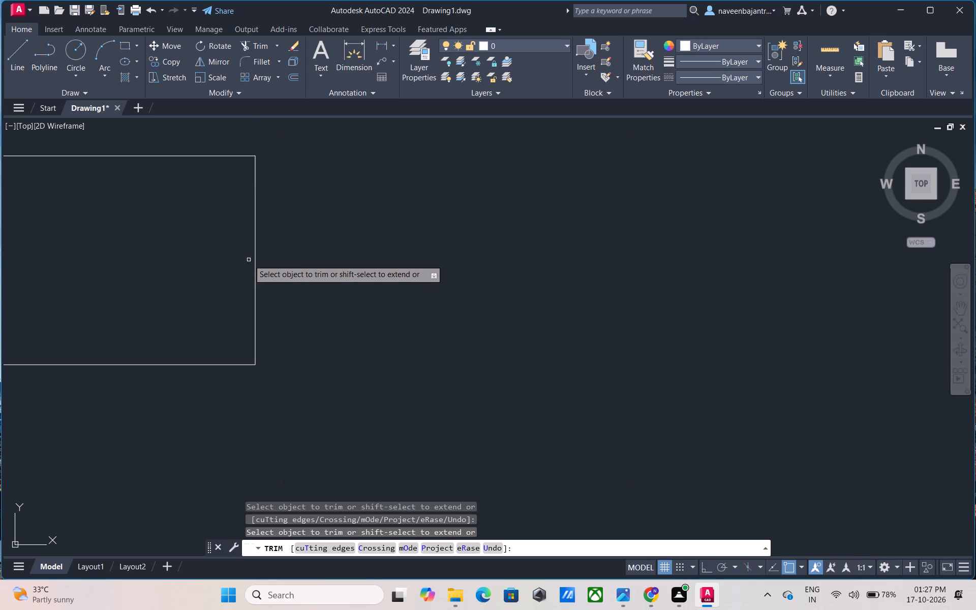
scroll(249, 260, "down", 4)
middle_click_drag(228, 210, 303, 262)
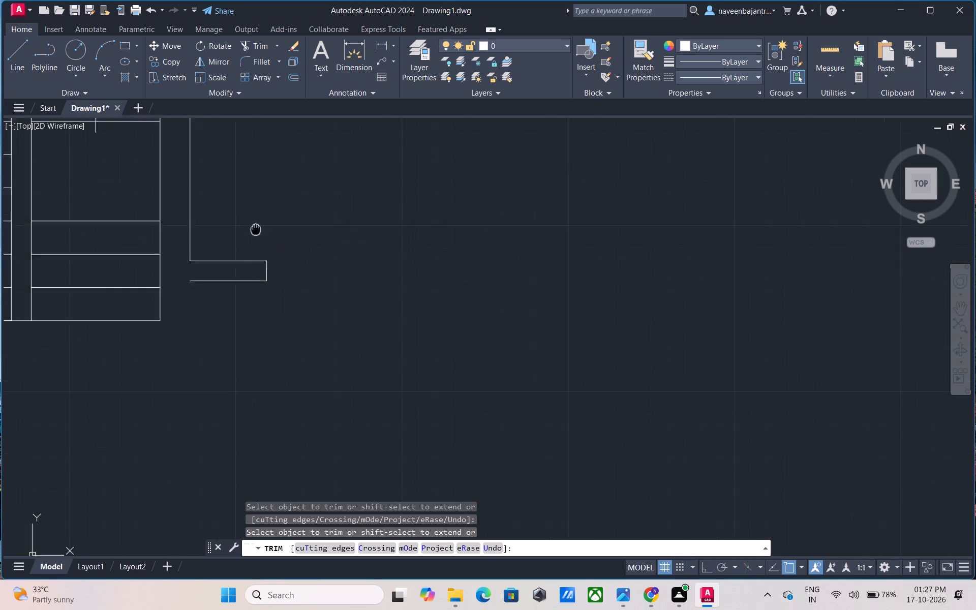
middle_click_drag(303, 262, 521, 335)
scroll(496, 374, "down", 1)
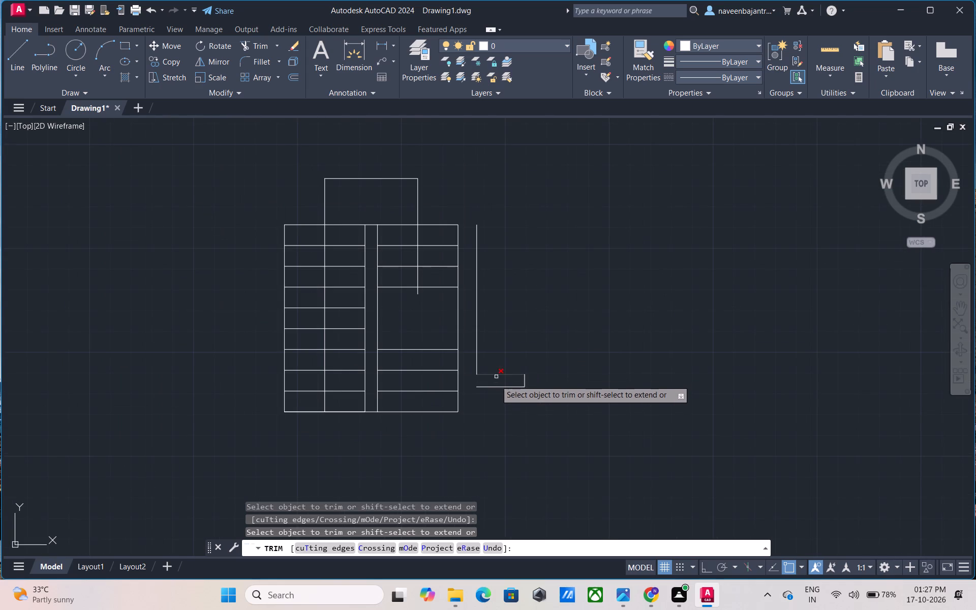
left_click(495, 388)
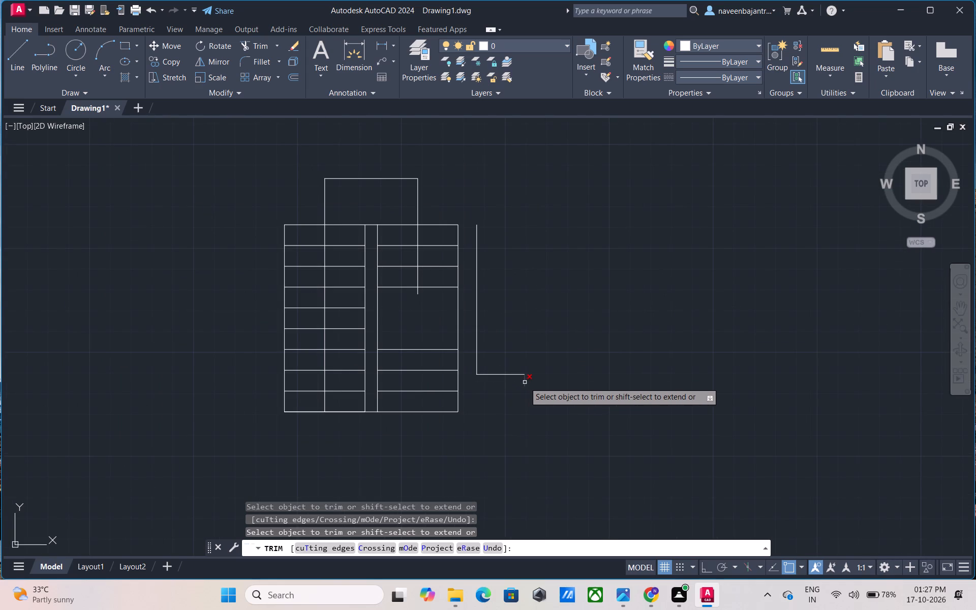
left_click(525, 382)
left_click(513, 375)
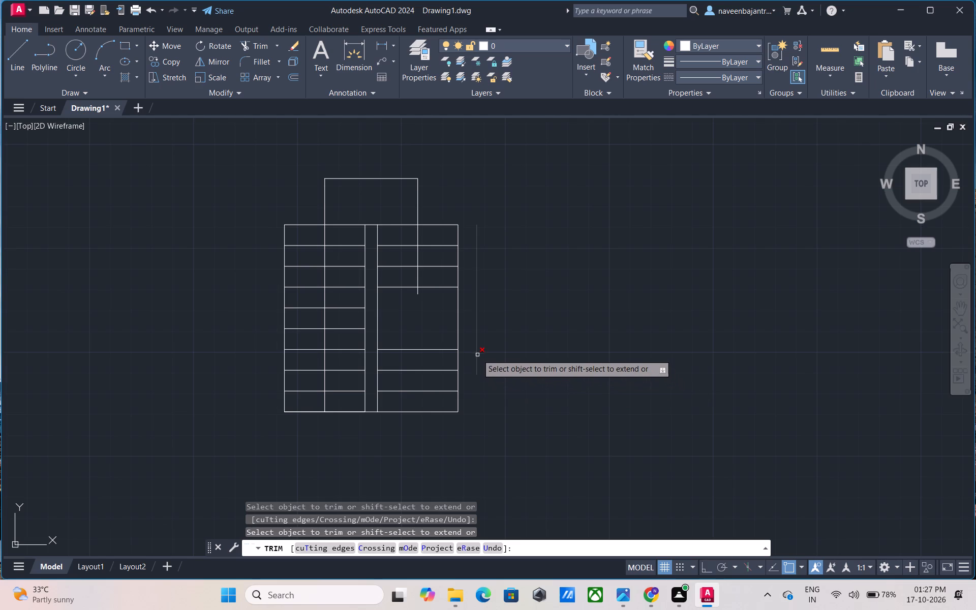
left_click(477, 353)
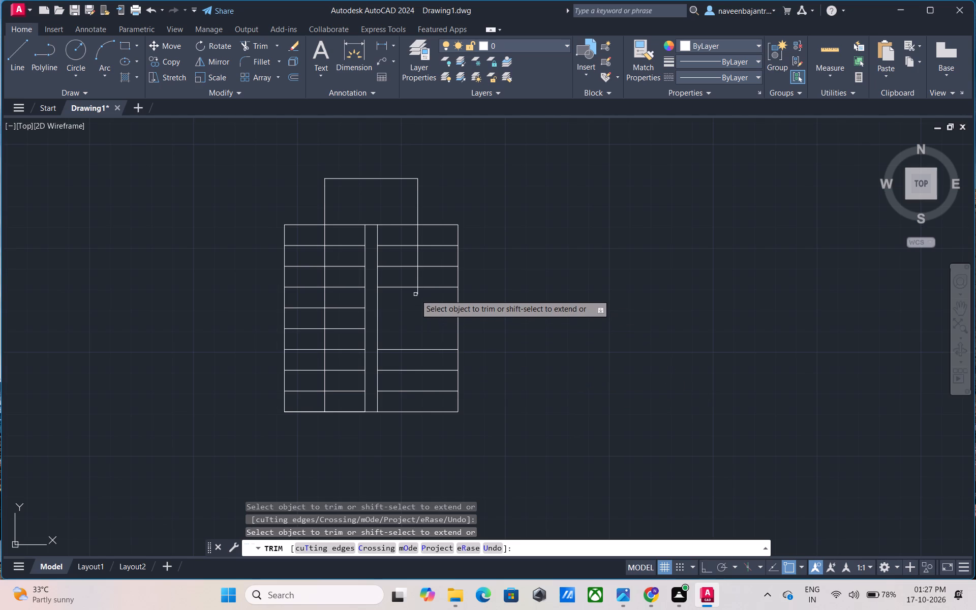
Trim away the vertical walking line through the east stair flight, including its extension above the staircase.
left_click(419, 293)
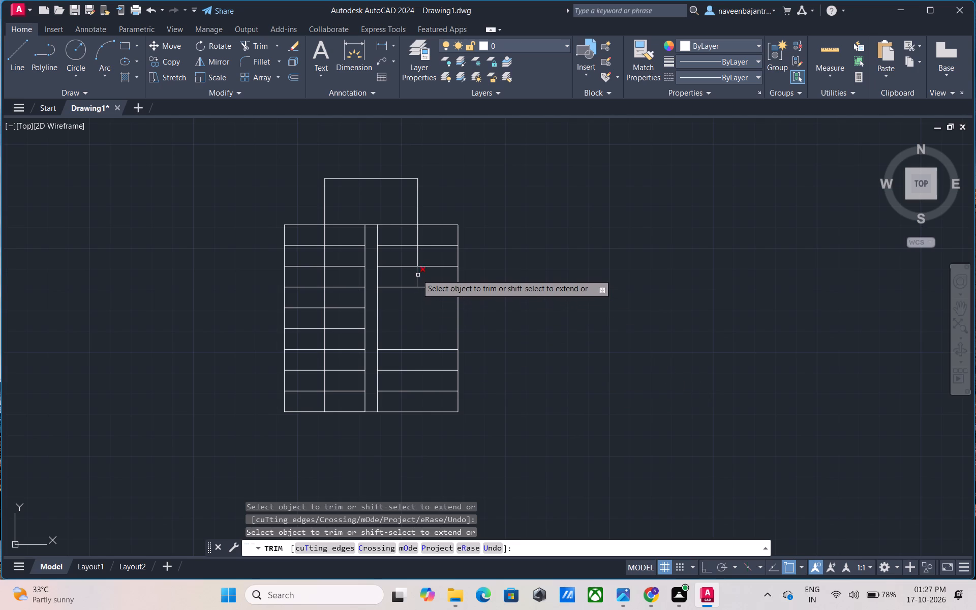
left_click(417, 273)
left_click(417, 259)
left_click(417, 239)
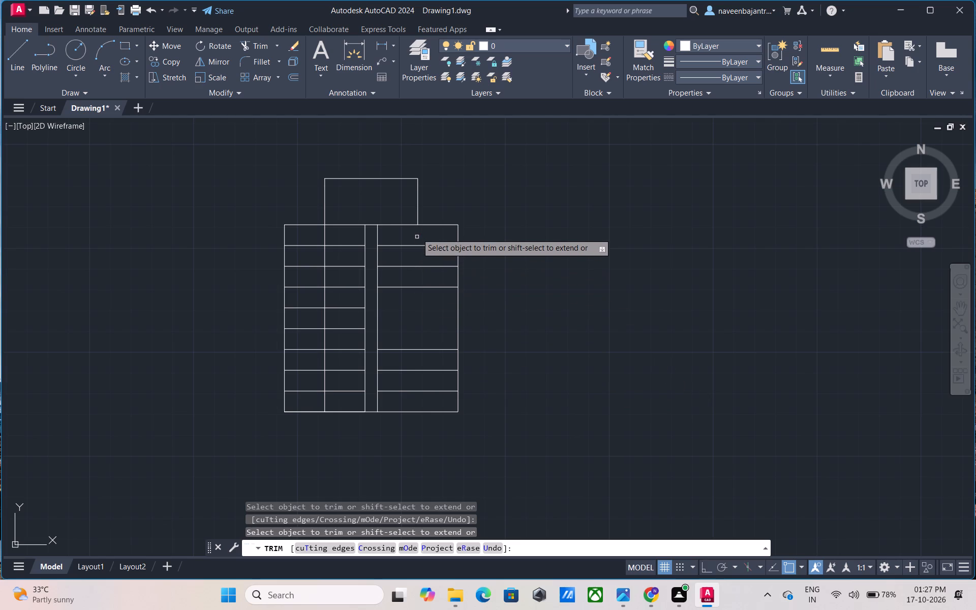
left_click(417, 219)
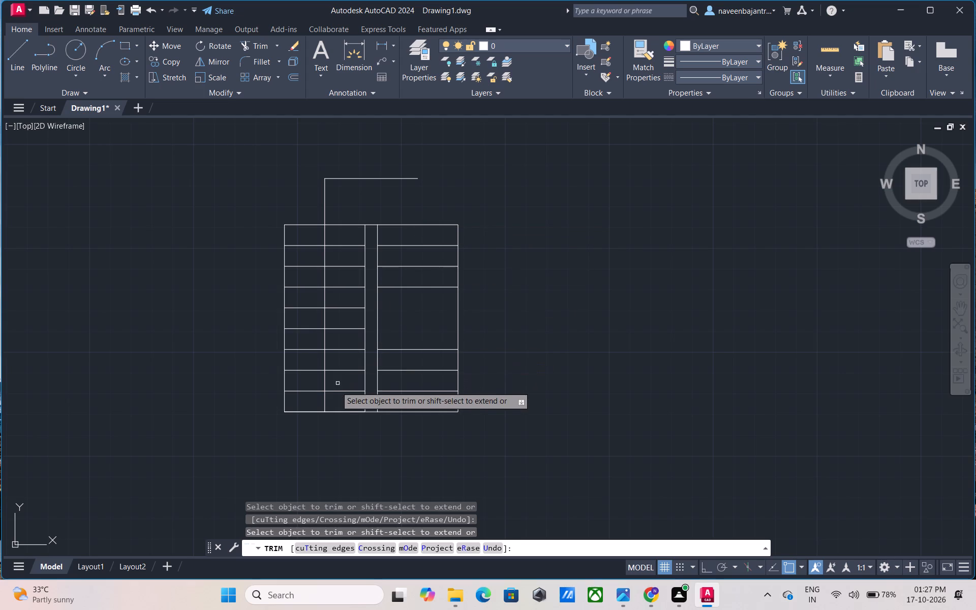
Trim away the vertical walking line through the west stair flight, its extension above, and the horizontal line joining the two flights.
left_click(325, 401)
left_click(325, 380)
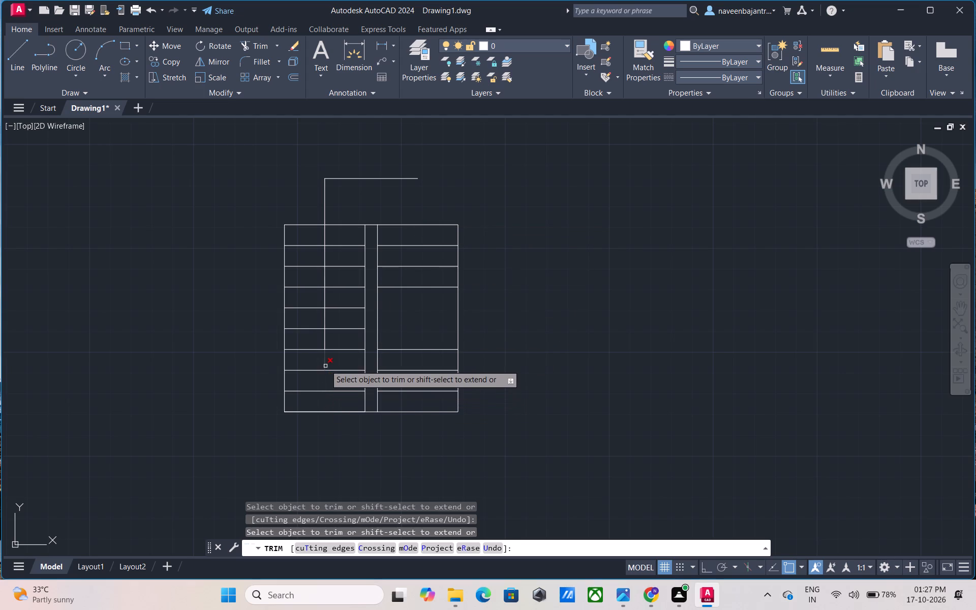
left_click(325, 362)
left_click(325, 345)
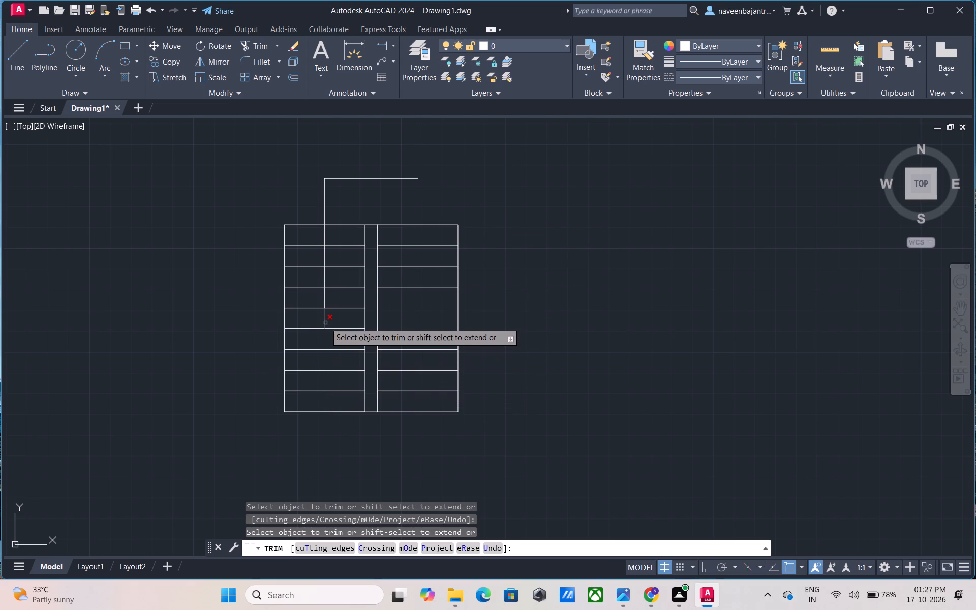
left_click(325, 322)
left_click(324, 295)
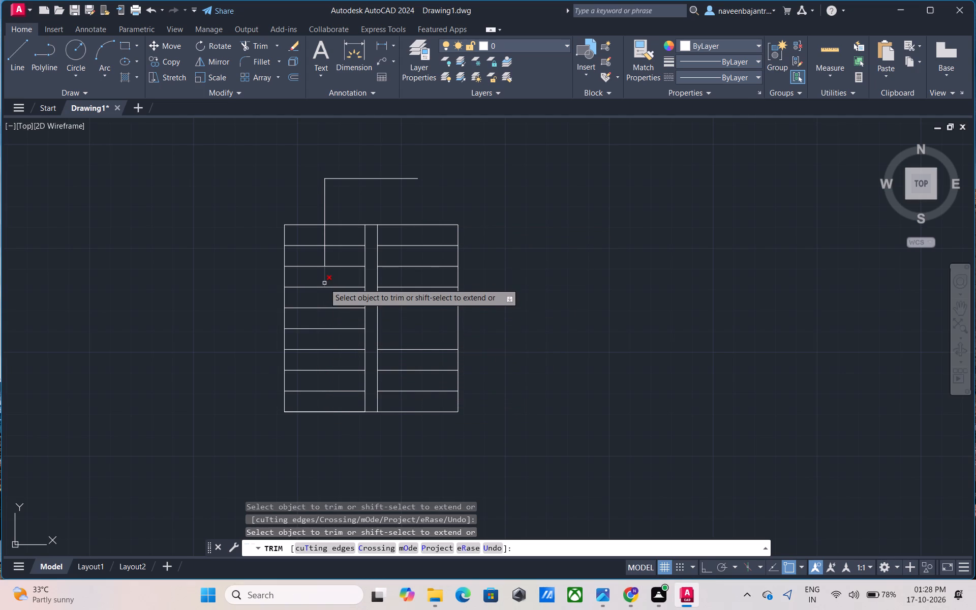
left_click(324, 283)
left_click(326, 264)
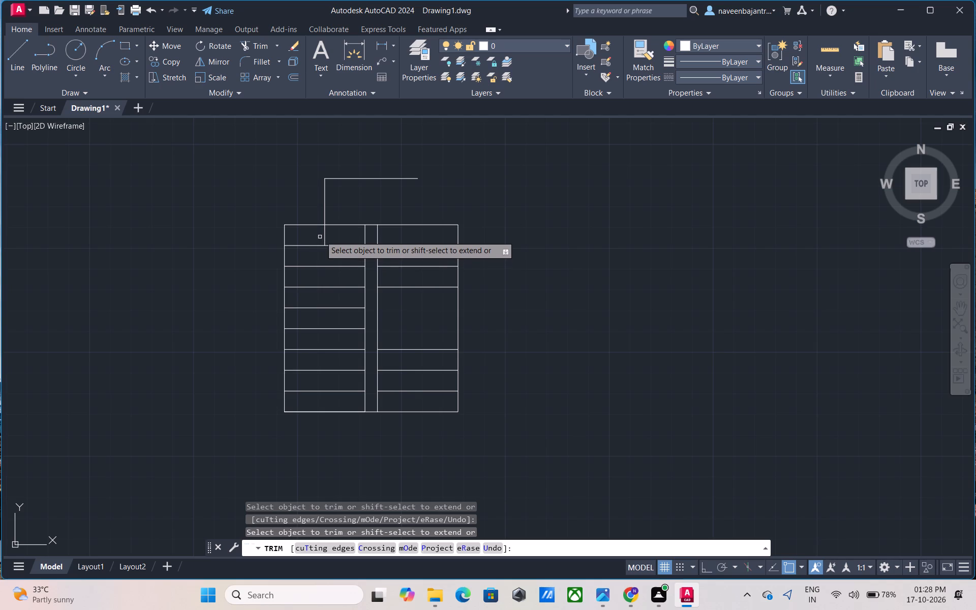
left_click(324, 232)
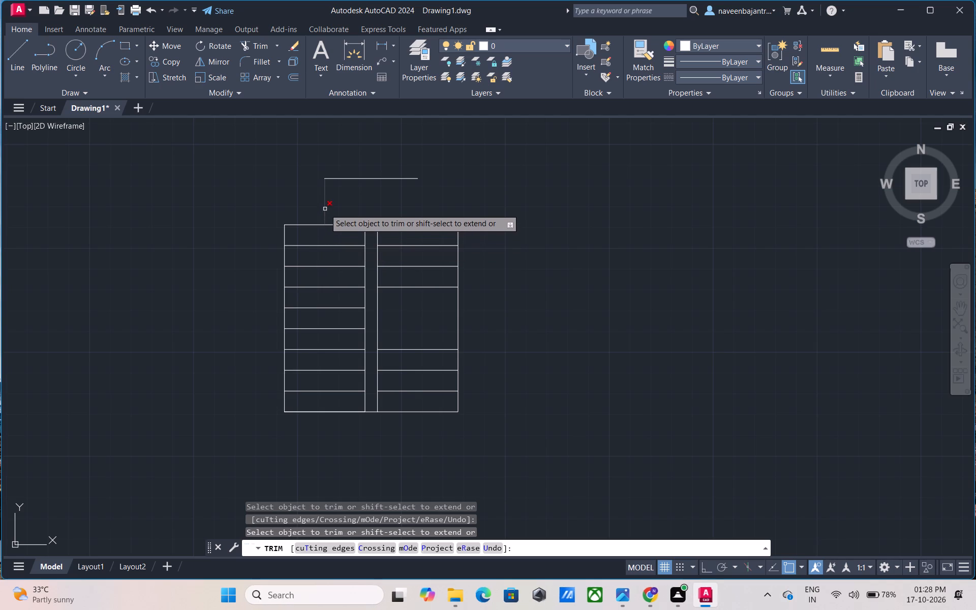
left_click(325, 207)
left_click(351, 178)
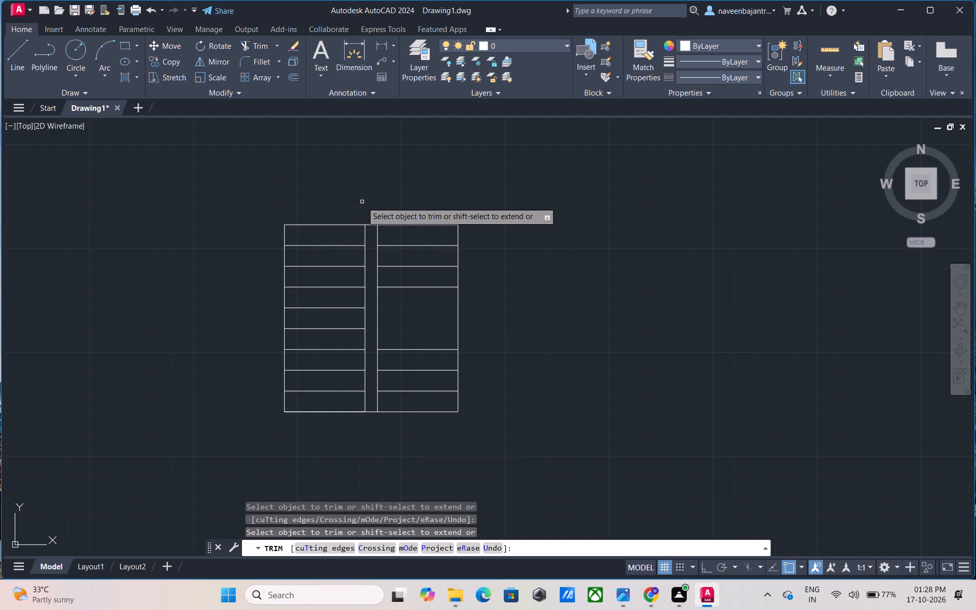
Trim alternating segments of the east flight's inner and outer edge lines, working tread by tread from the second-lowest bay to the top.
left_click(378, 384)
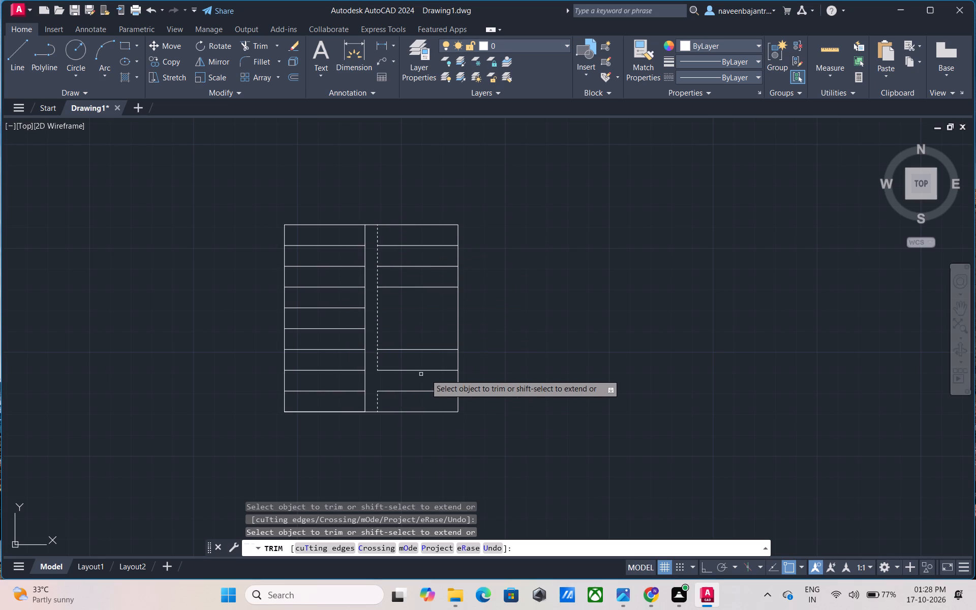
left_click(459, 362)
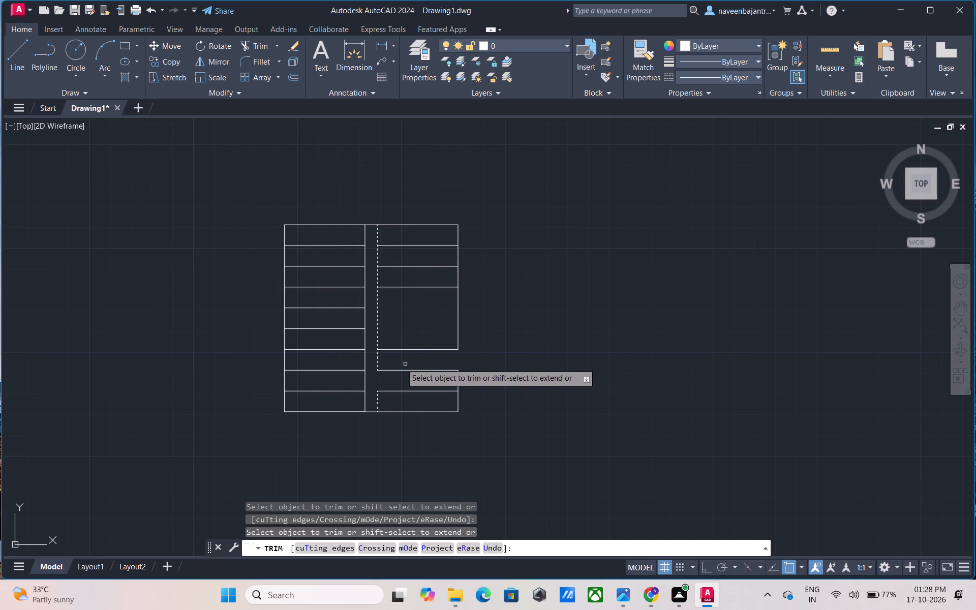
left_click(379, 330)
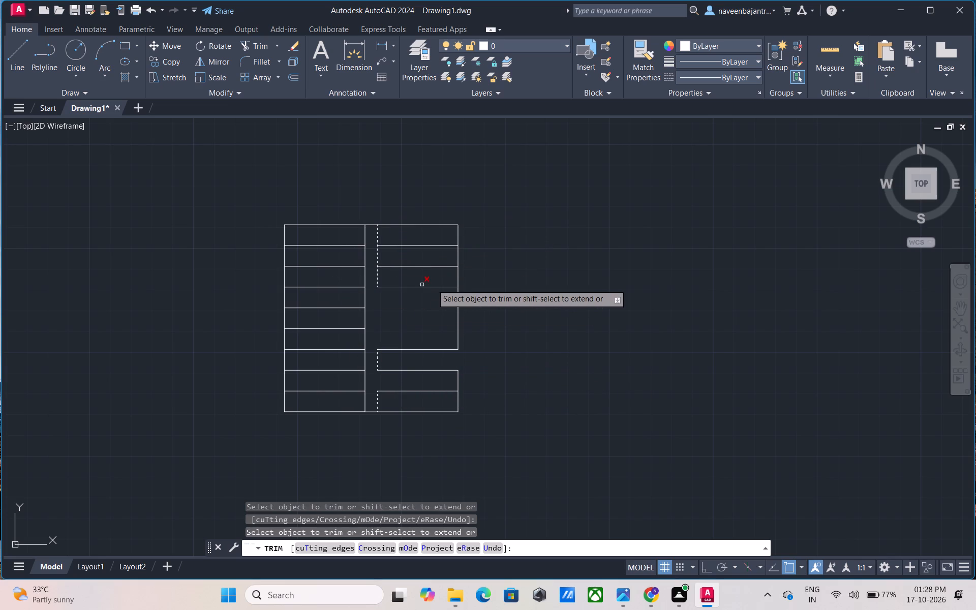
left_click(457, 277)
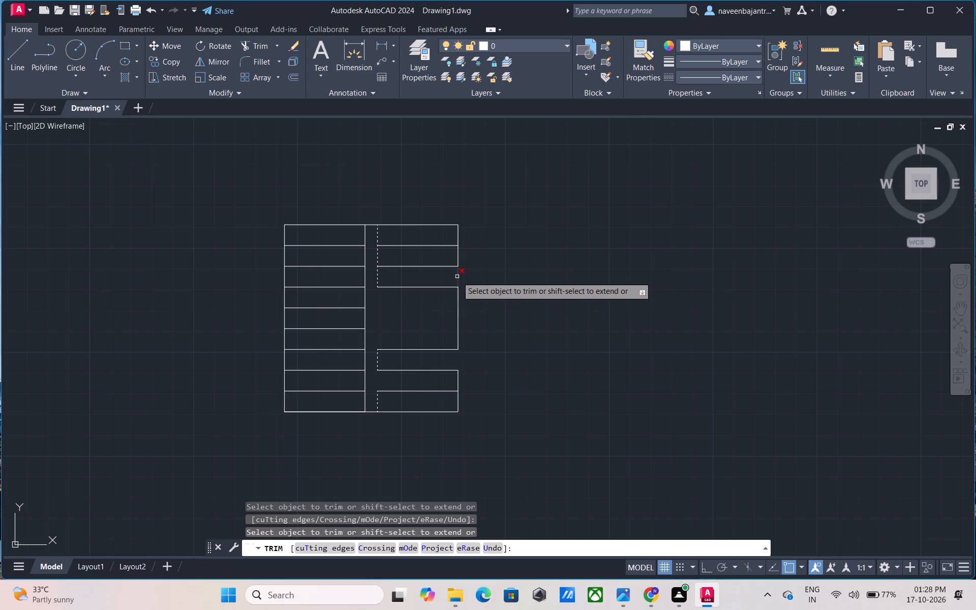
left_click(378, 261)
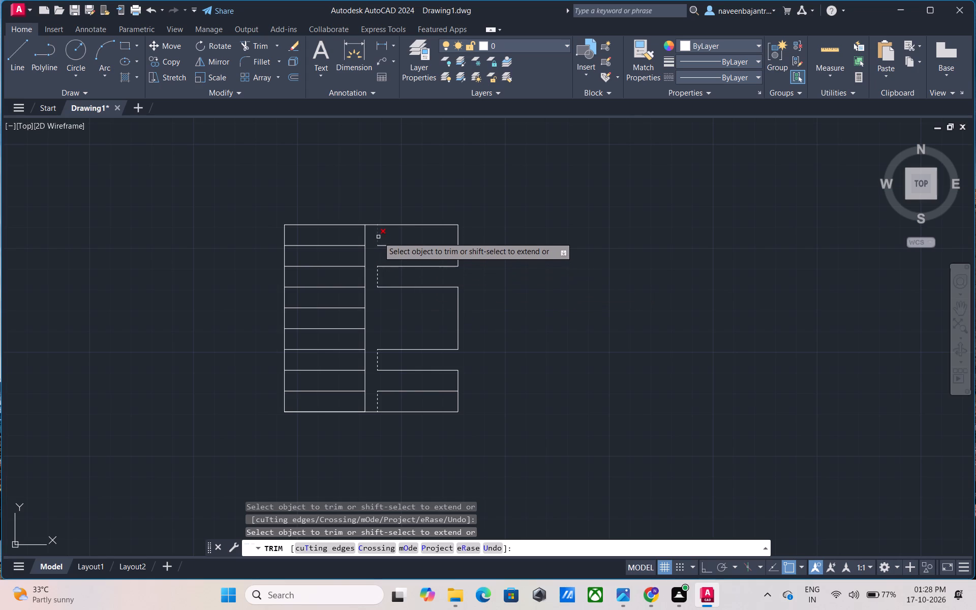
left_click(457, 232)
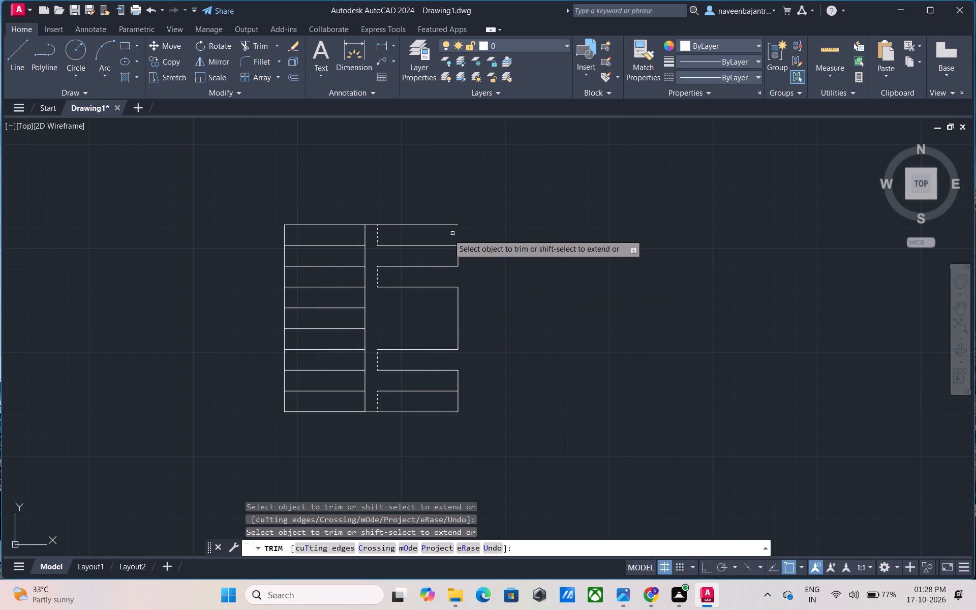
Trim alternating segments of the west flight's outer and inner edge lines, tread by tread from bottom to top, leaving a zigzag.
left_click(286, 406)
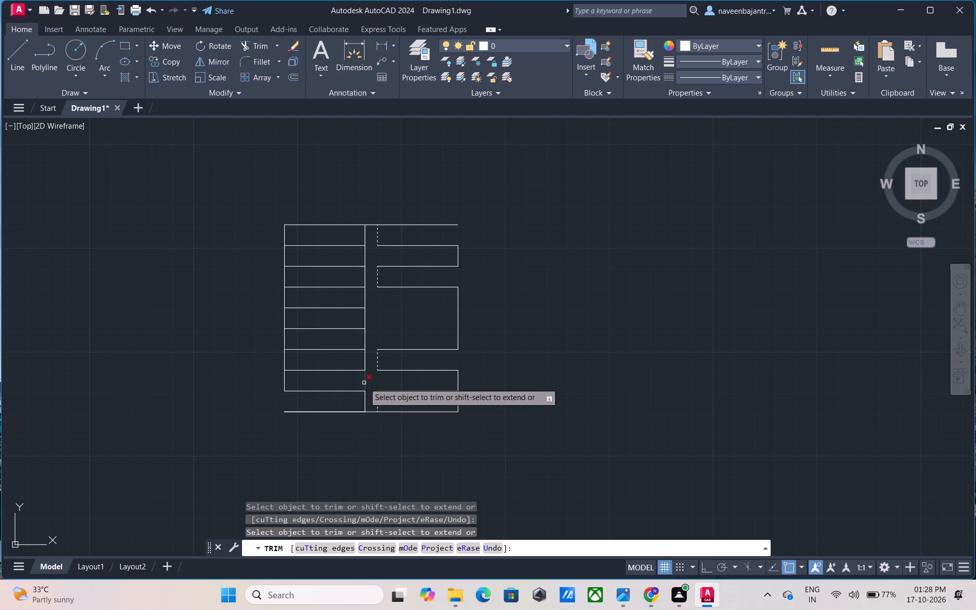
left_click(364, 383)
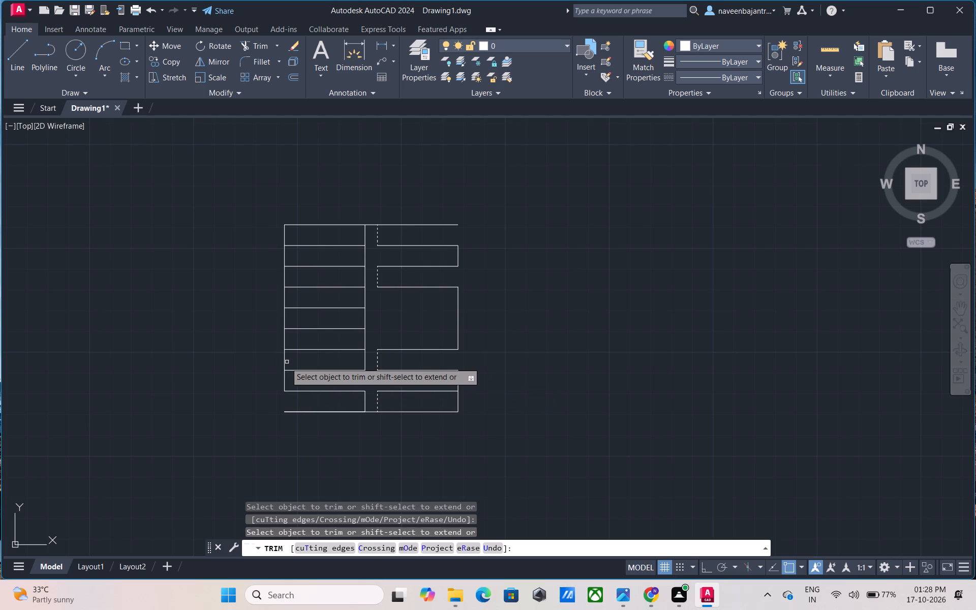
left_click(285, 363)
left_click(365, 341)
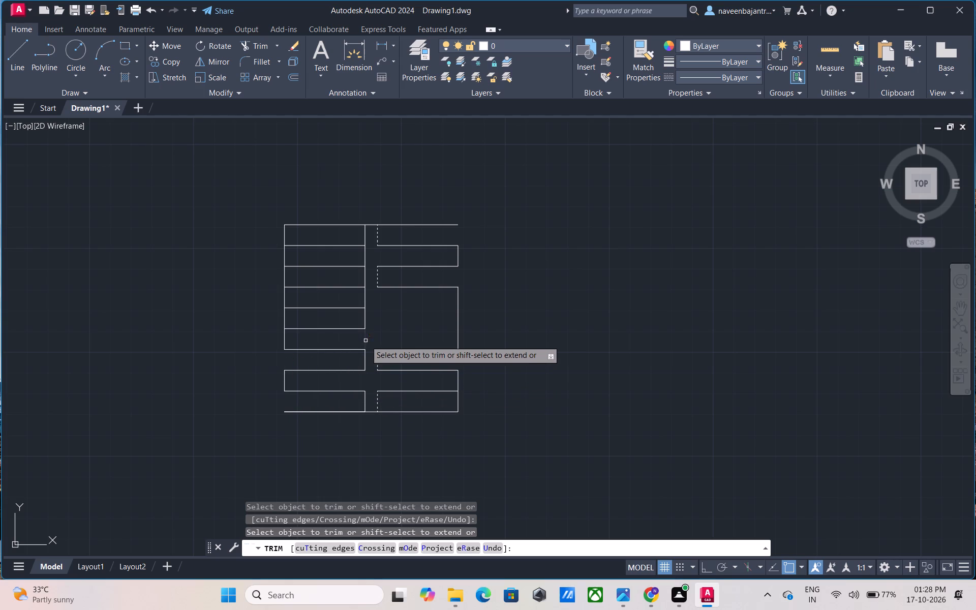
left_click(284, 318)
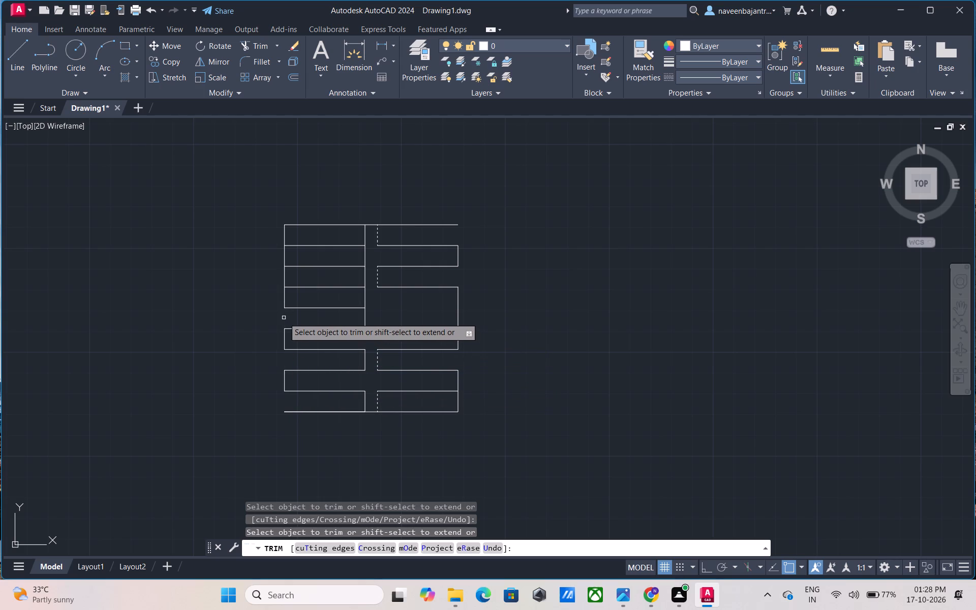
left_click(364, 295)
left_click(283, 277)
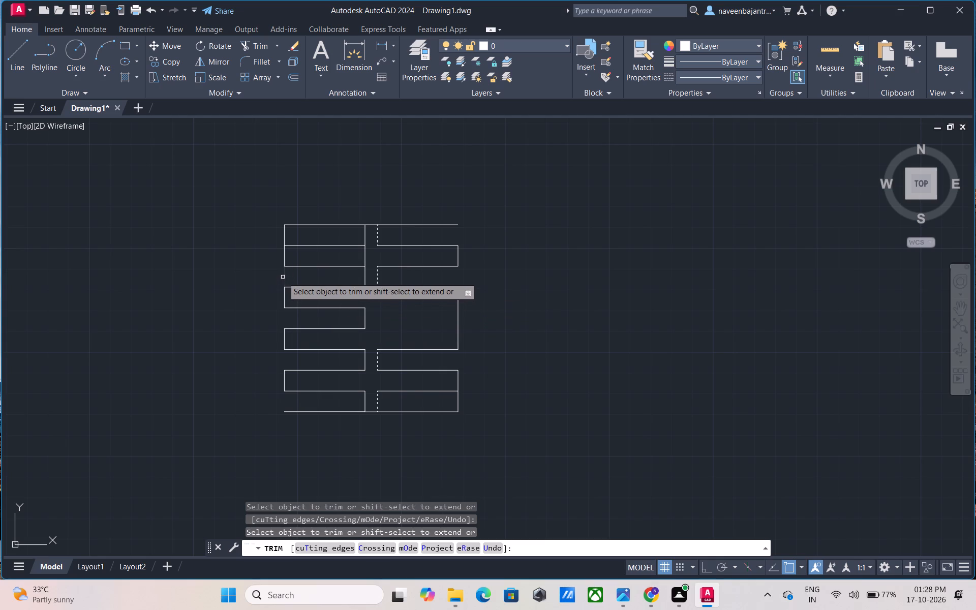
left_click(366, 257)
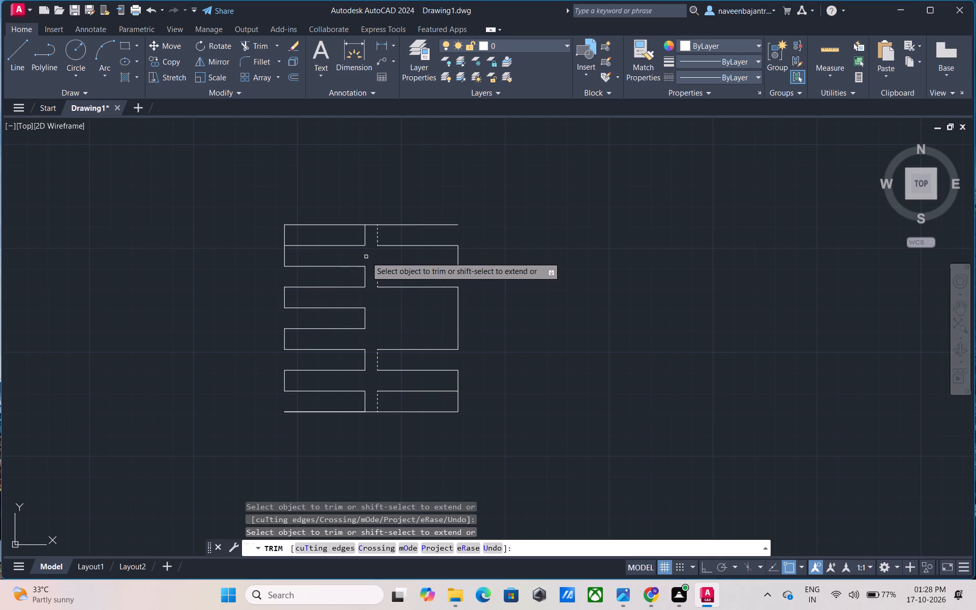
left_click(285, 235)
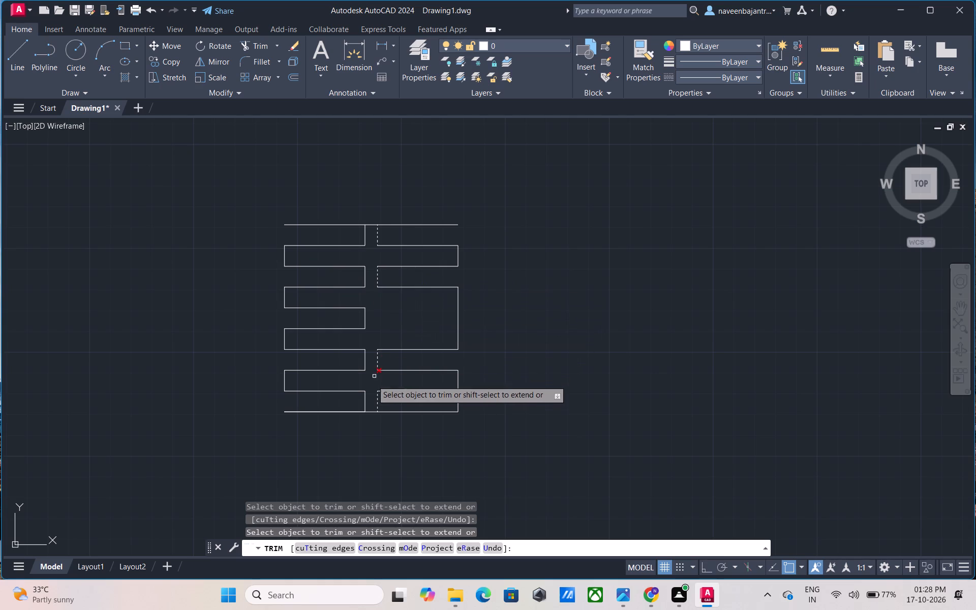
Trim away the bottom line between the two flights and all remaining segments of the east flight's inner edge.
left_click(371, 412)
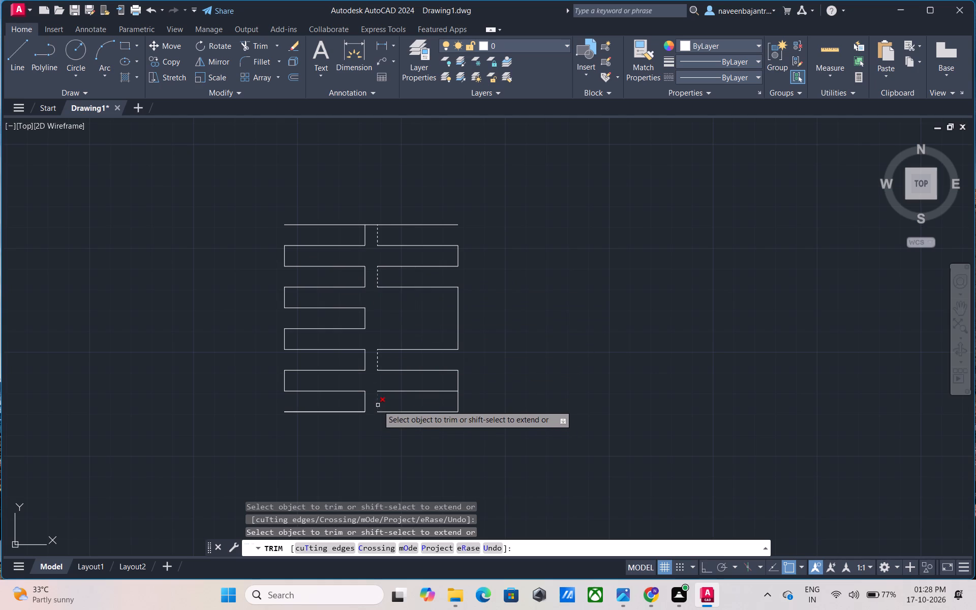
left_click(378, 405)
left_click(377, 359)
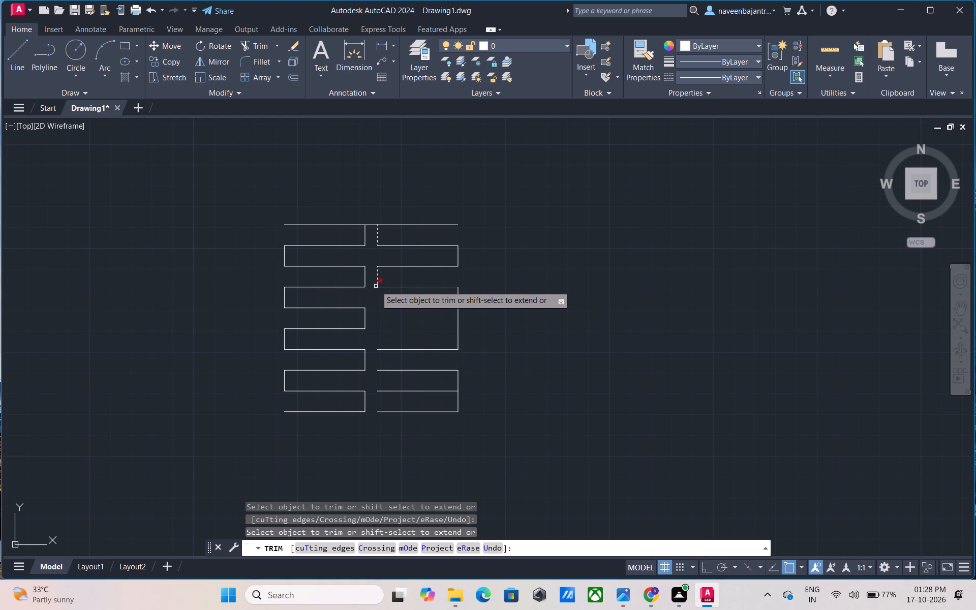
left_click(376, 283)
left_click(377, 238)
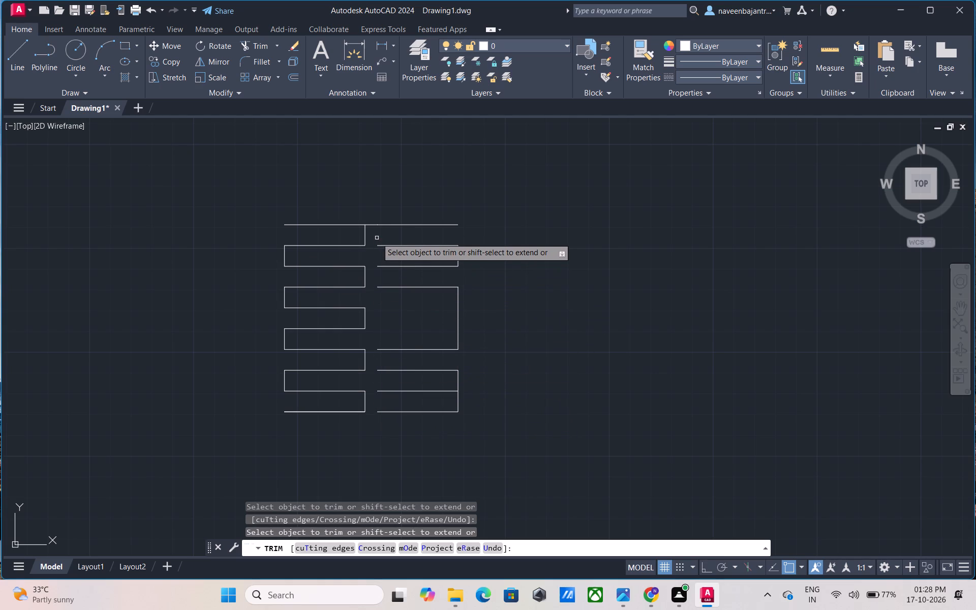
Trim away the top line over the east flight and the gap, plus all remaining segments of the west flight's inner edge.
left_click(378, 225)
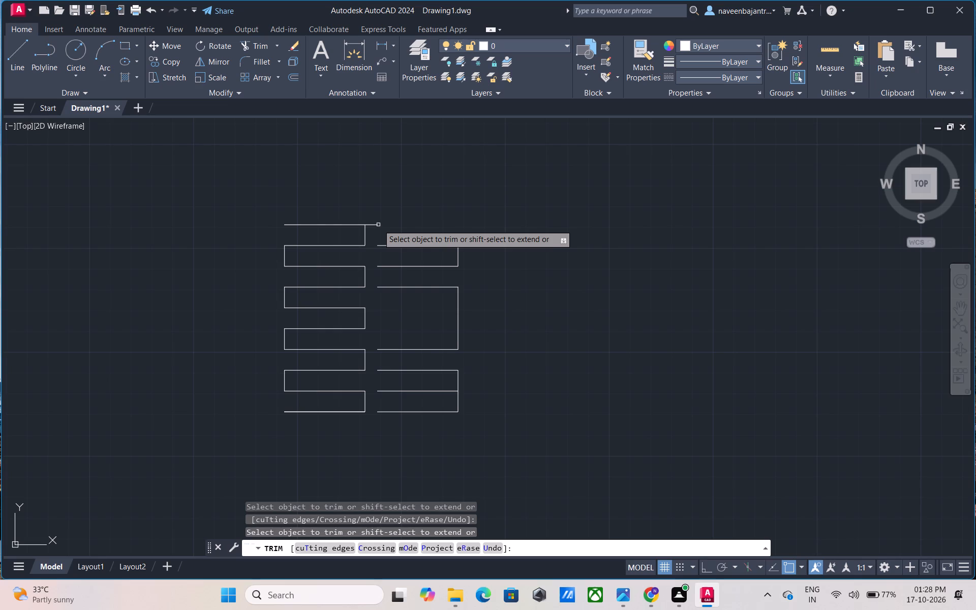
left_click(375, 226)
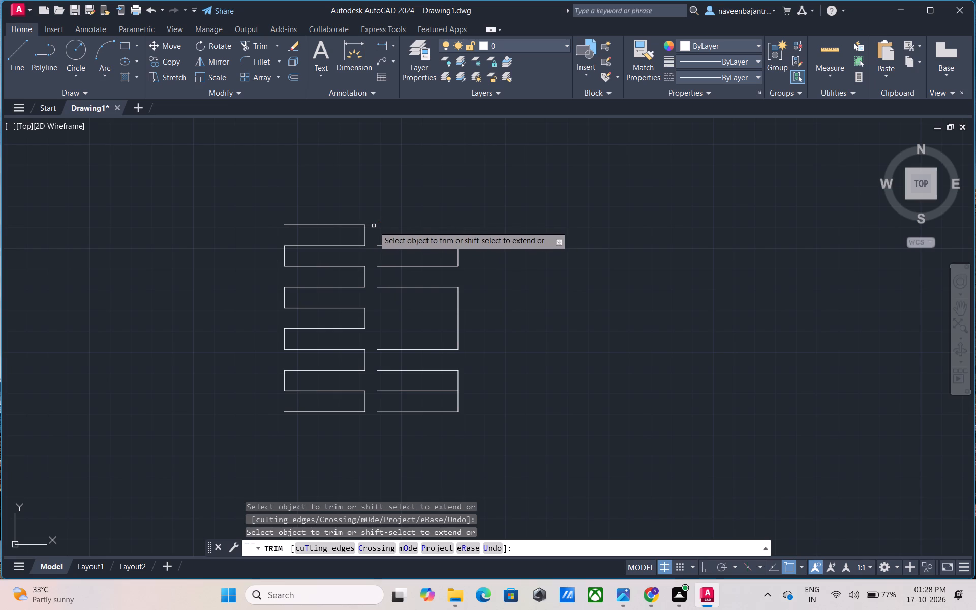
left_click(364, 234)
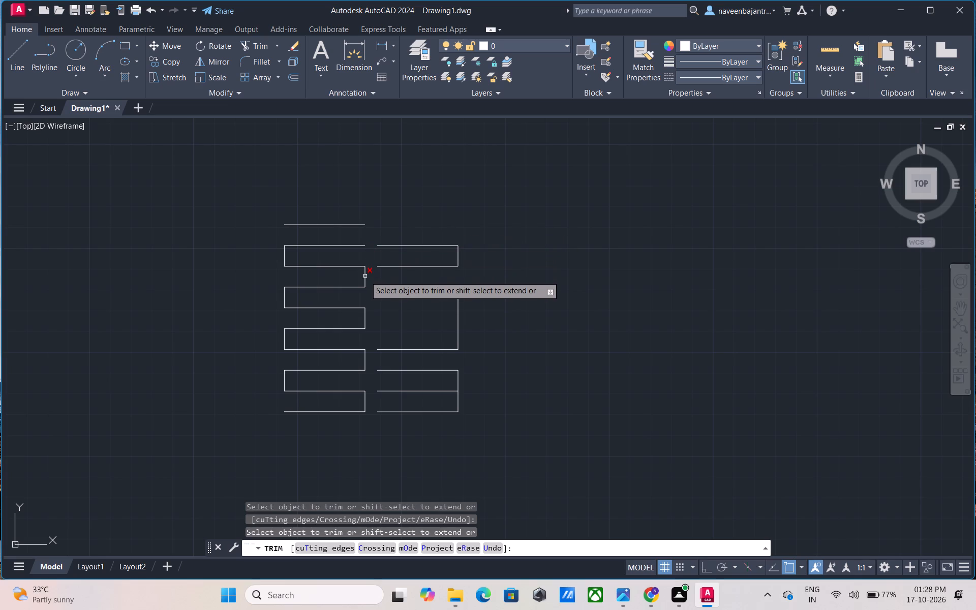
left_click(365, 276)
left_click(365, 316)
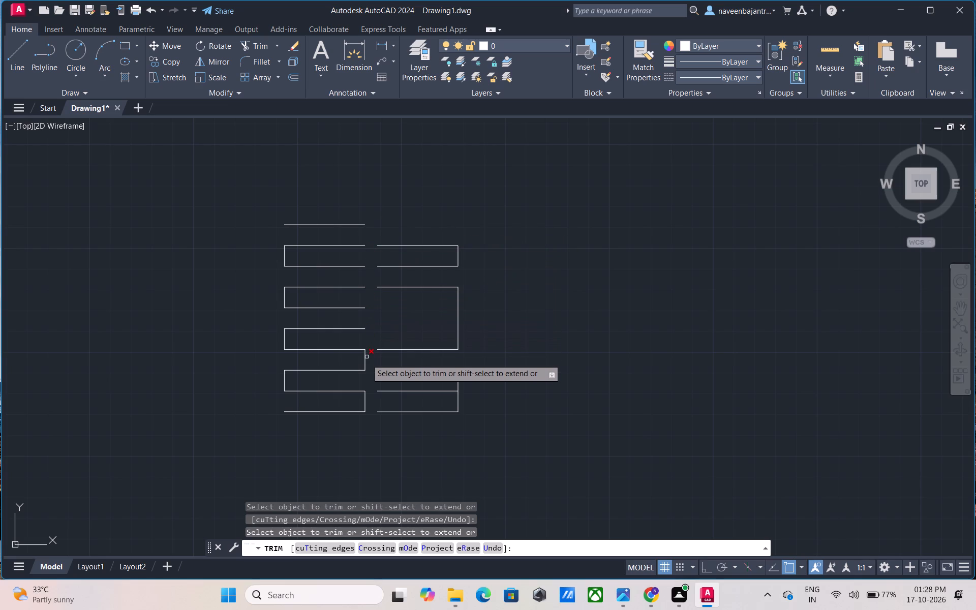
left_click(367, 360)
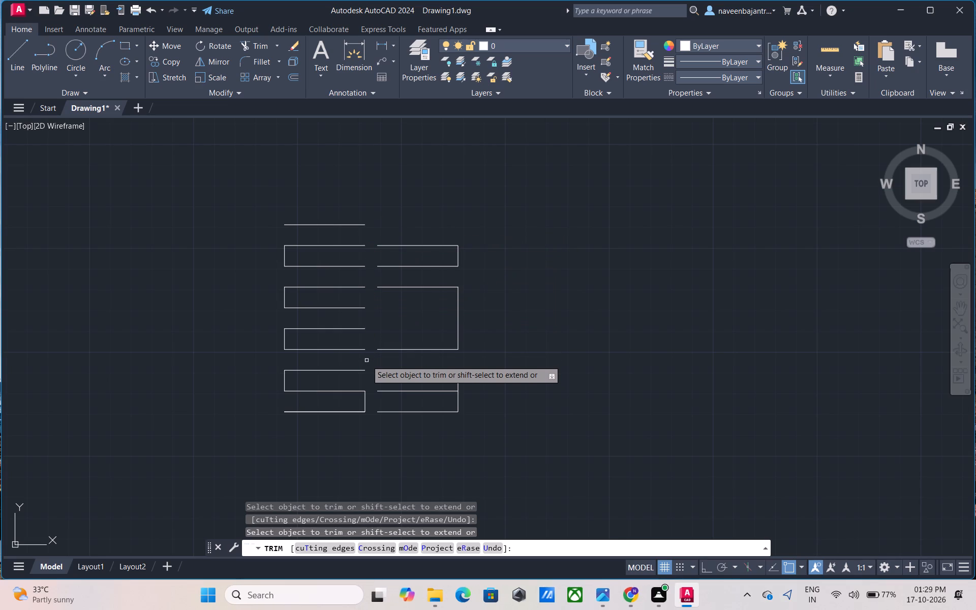
left_click(365, 400)
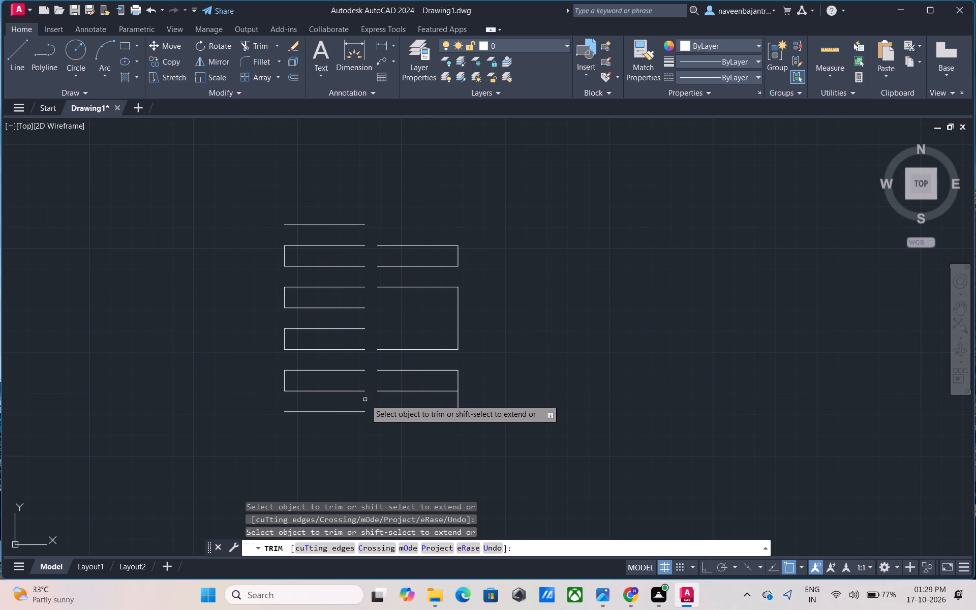
Trim away the bottom lines of both flights, the east flight's lowest outer edge segment, and the two lowest remaining treads of each flight.
left_click(343, 413)
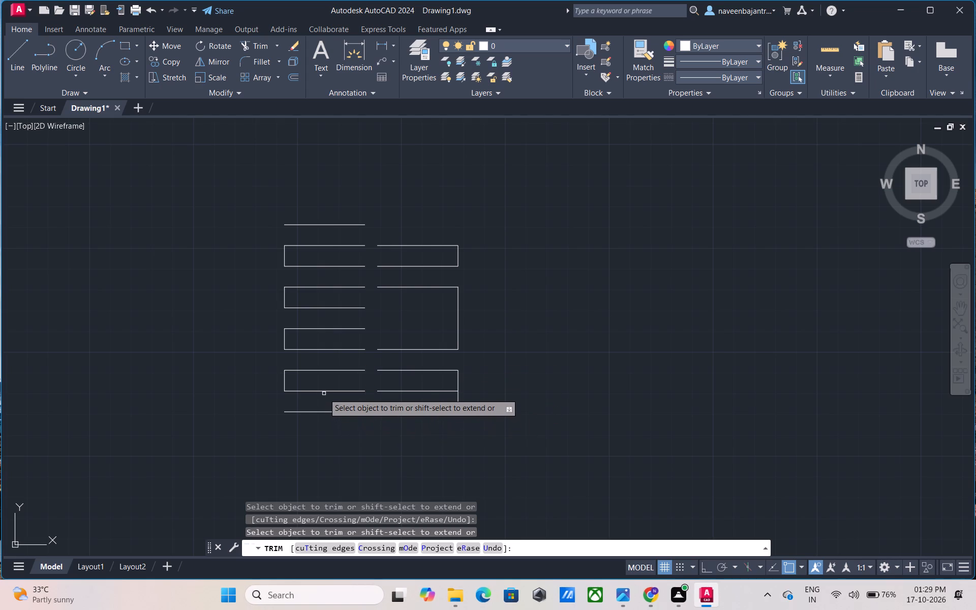
left_click(325, 413)
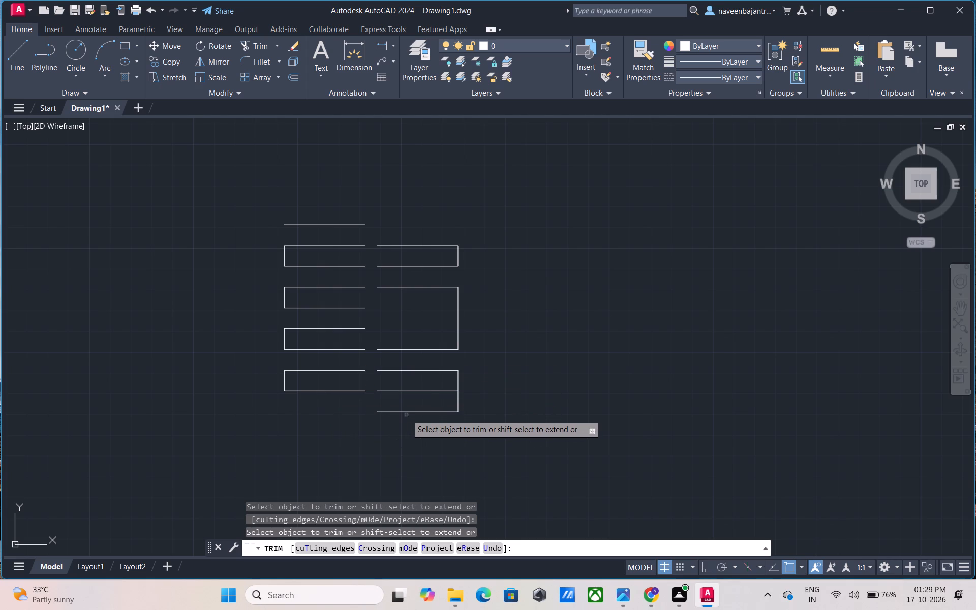
left_click(408, 413)
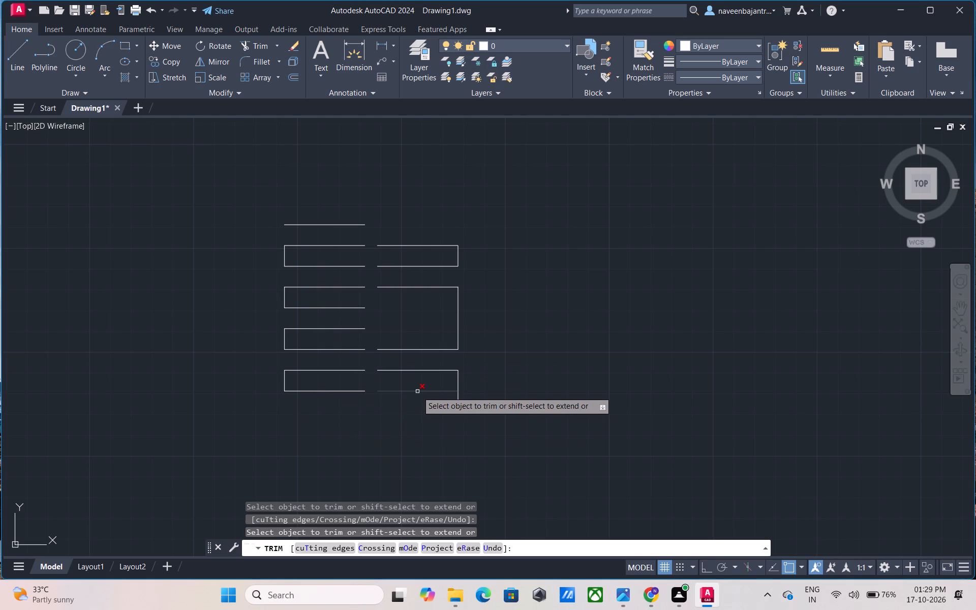
left_click(460, 402)
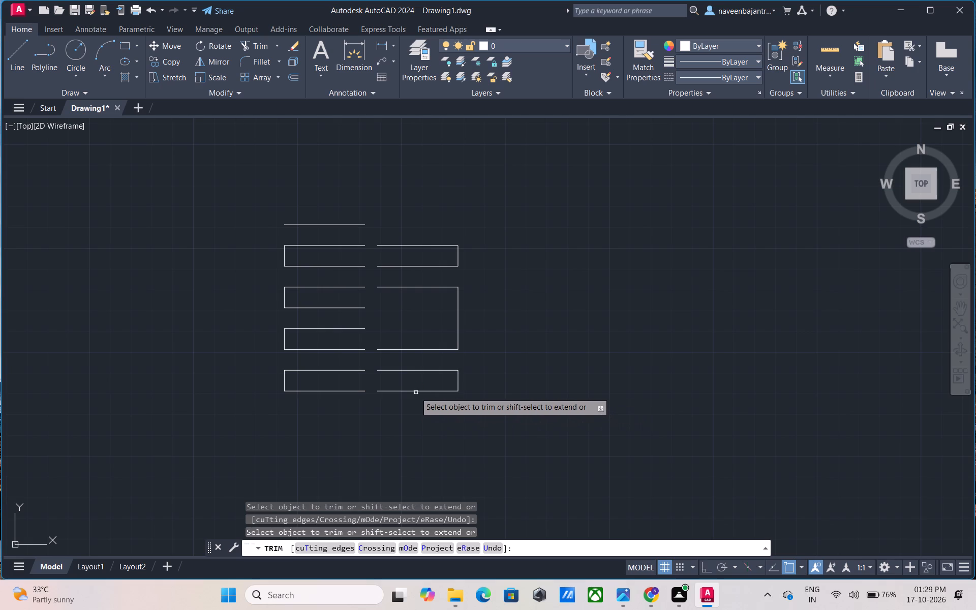
left_click(415, 392)
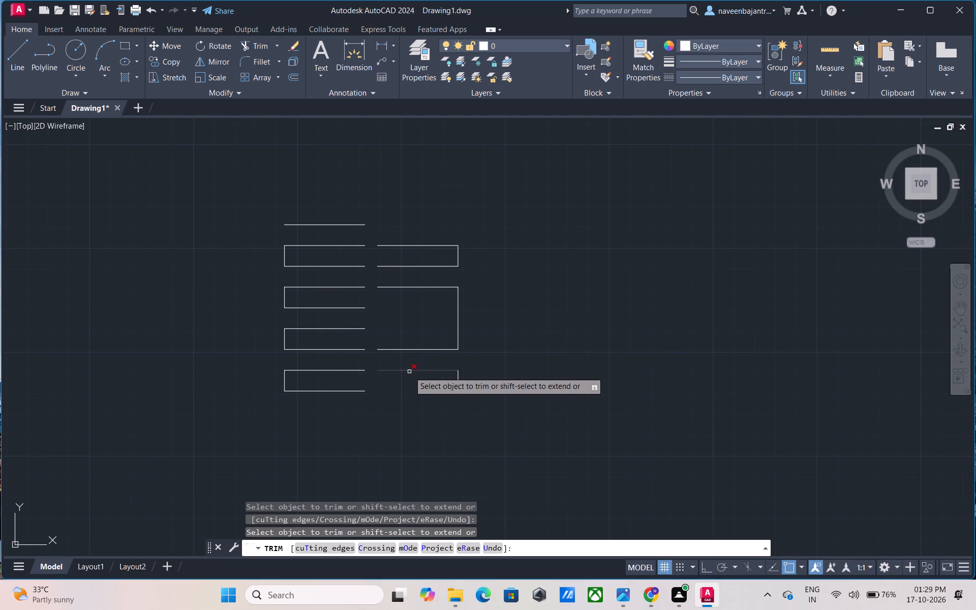
left_click(409, 372)
left_click(342, 370)
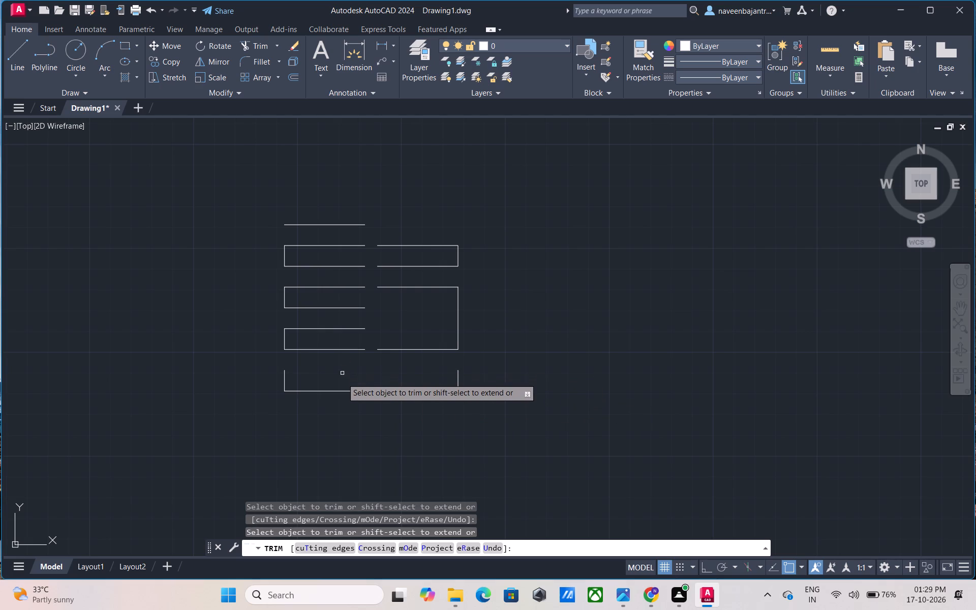
left_click(342, 392)
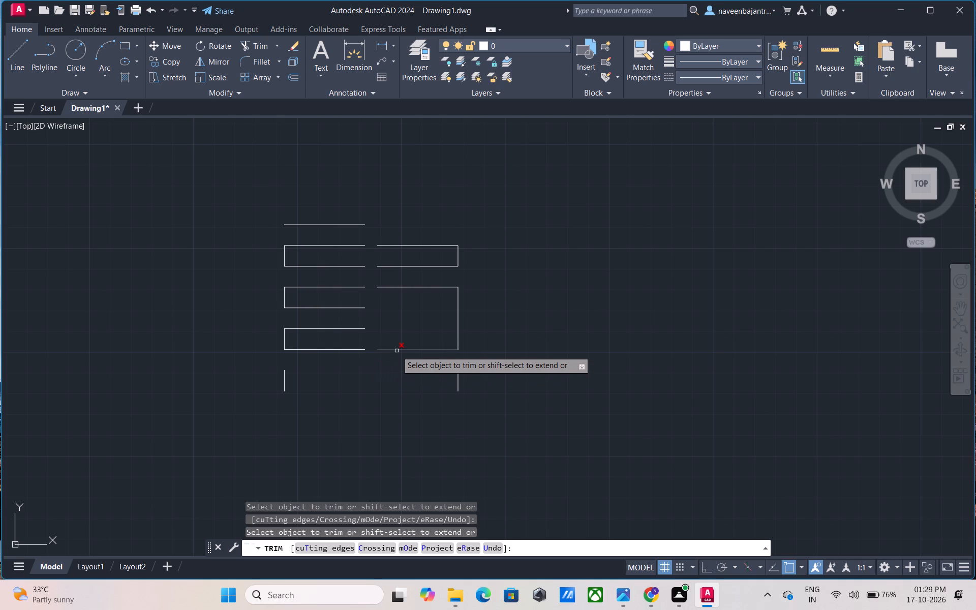
Trim away all remaining horizontal tread lines of both flights from bottom to top, including the west flight's top line.
left_click(396, 351)
left_click(345, 351)
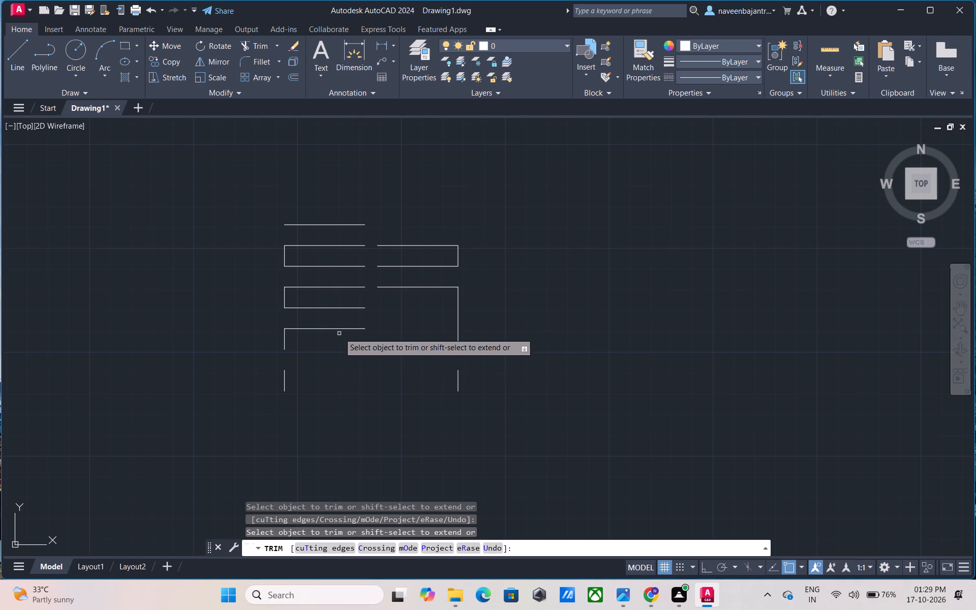
left_click(339, 329)
left_click(338, 310)
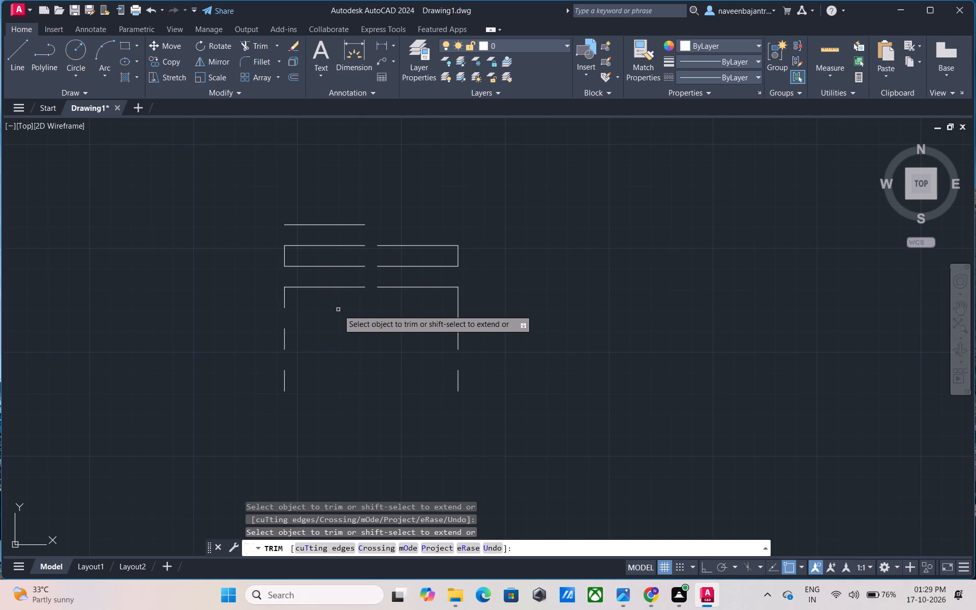
left_click(339, 288)
left_click(385, 287)
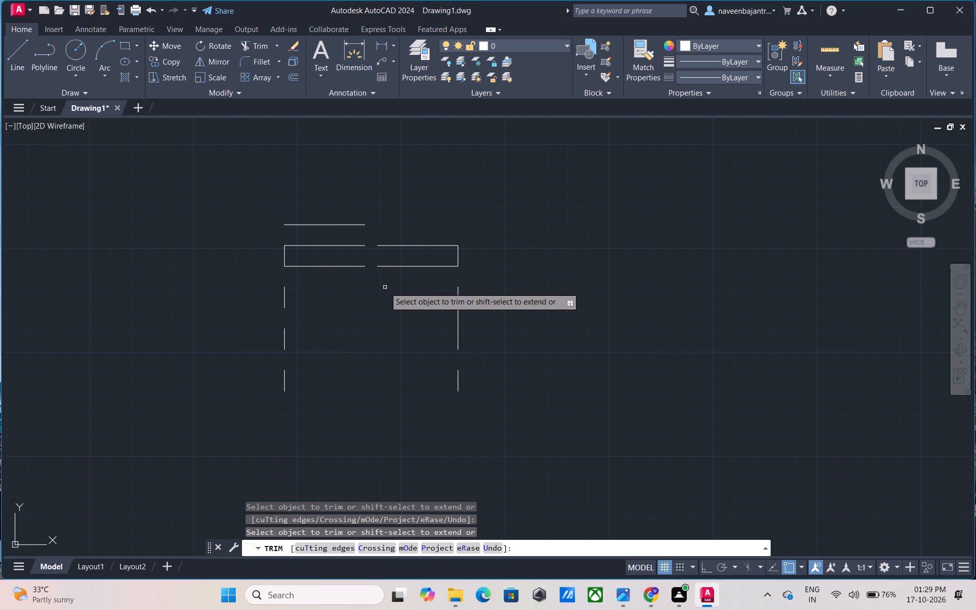
left_click(396, 266)
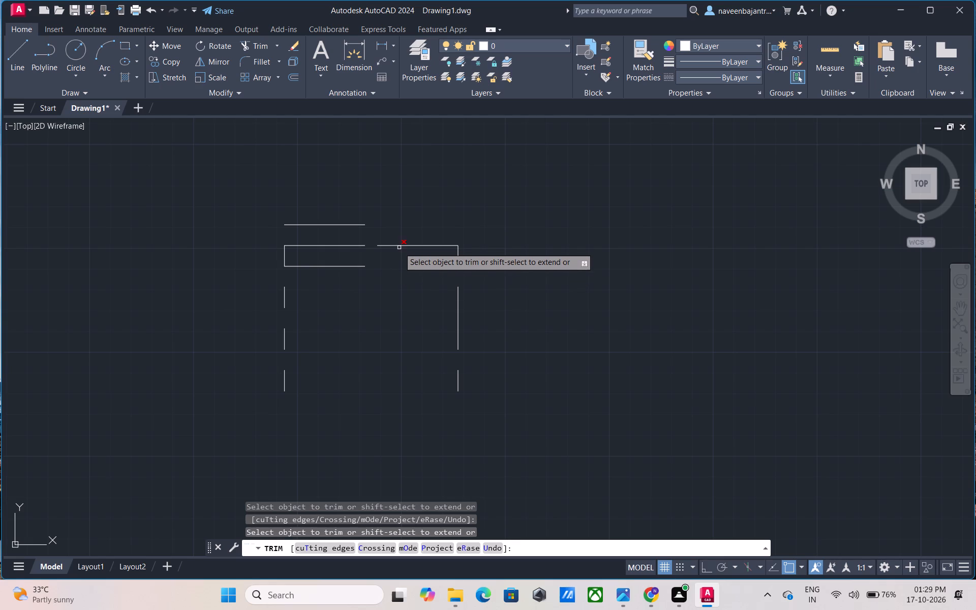
left_click(399, 248)
left_click(399, 243)
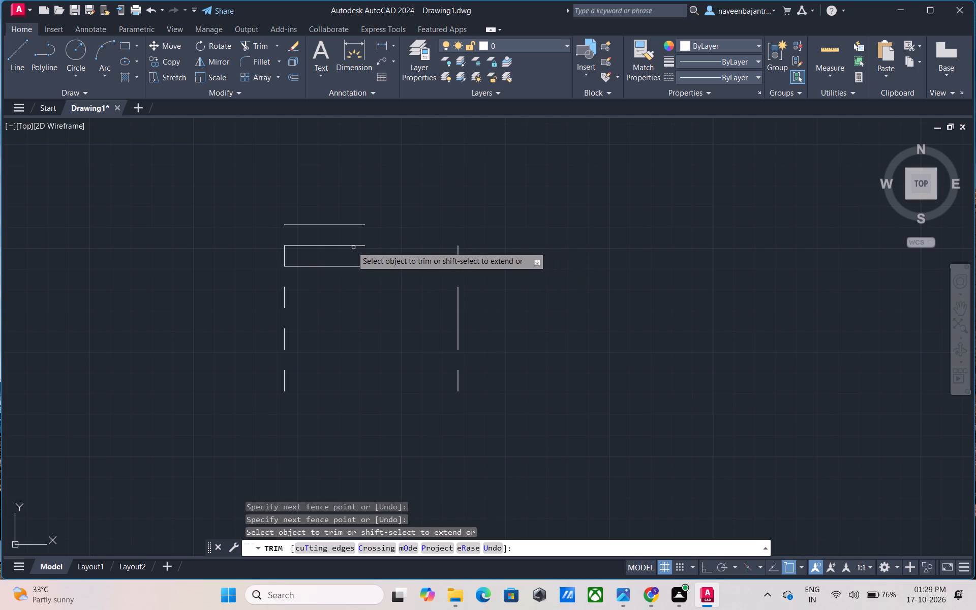
left_click(351, 247)
left_click(342, 266)
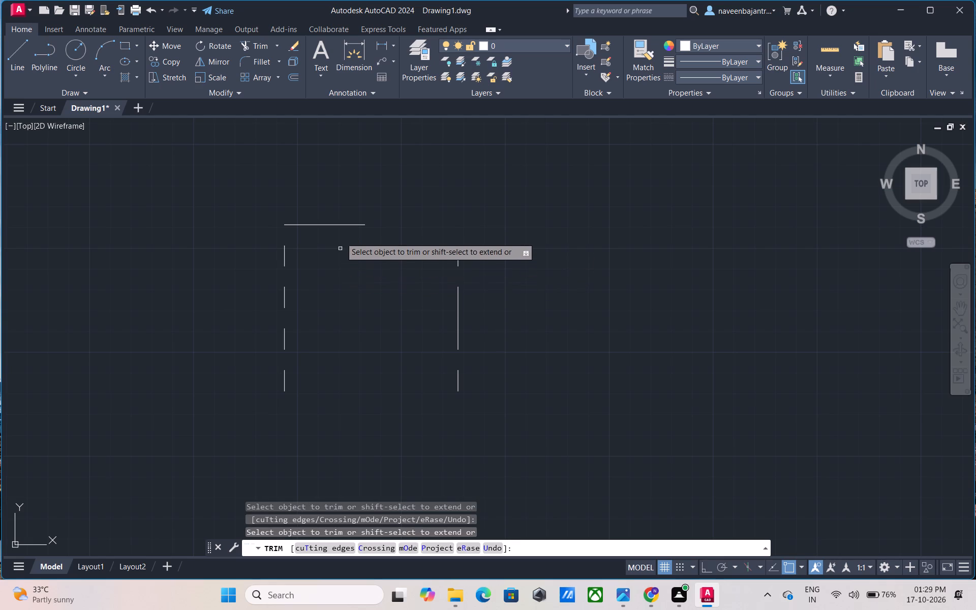
left_click(342, 223)
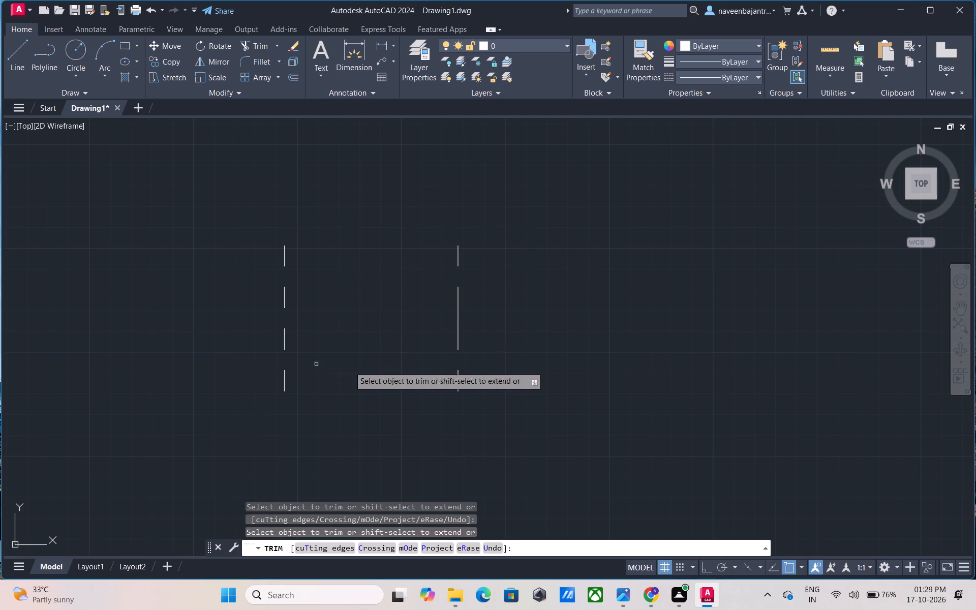
Trim away the leftover vertical outer edge segments of the east flight and the west flight.
left_click(459, 327)
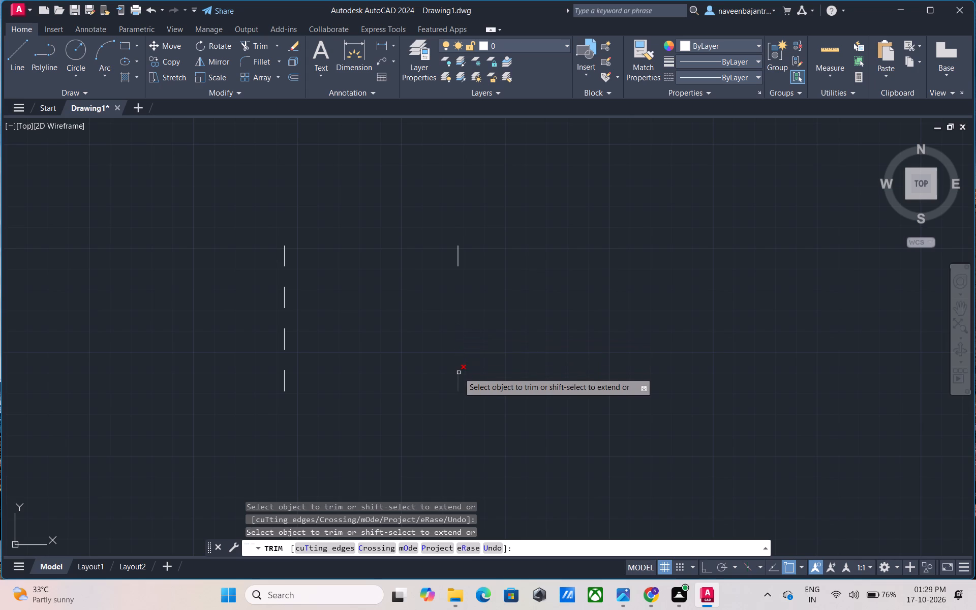
left_click(459, 373)
left_click(457, 257)
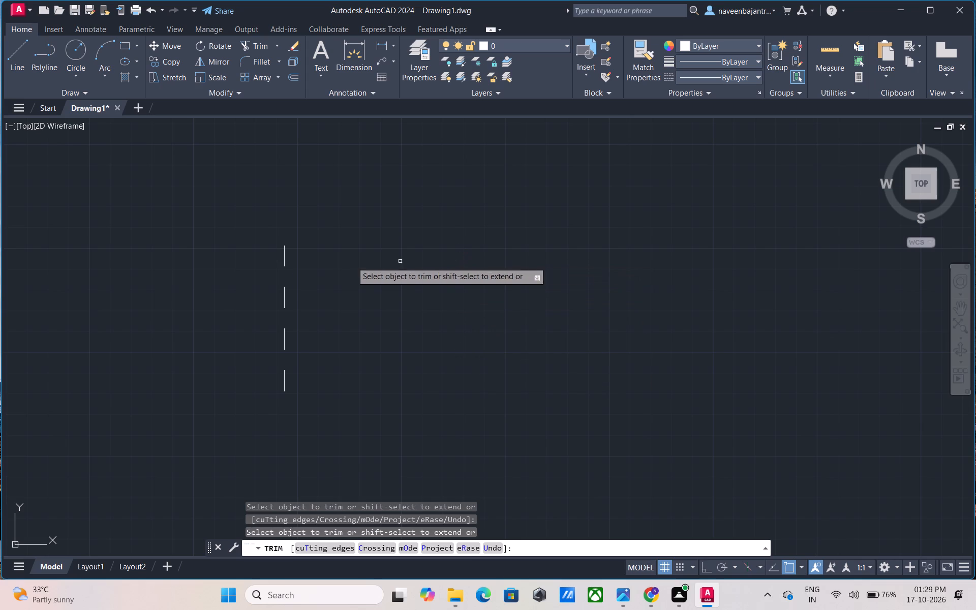
left_click(285, 261)
left_click(286, 289)
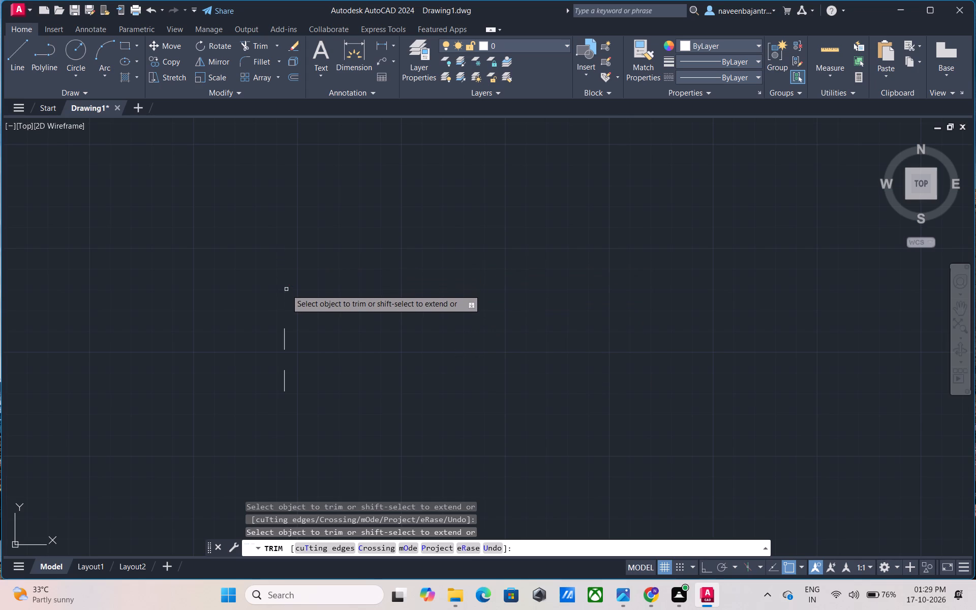
left_click(285, 342)
left_click(284, 375)
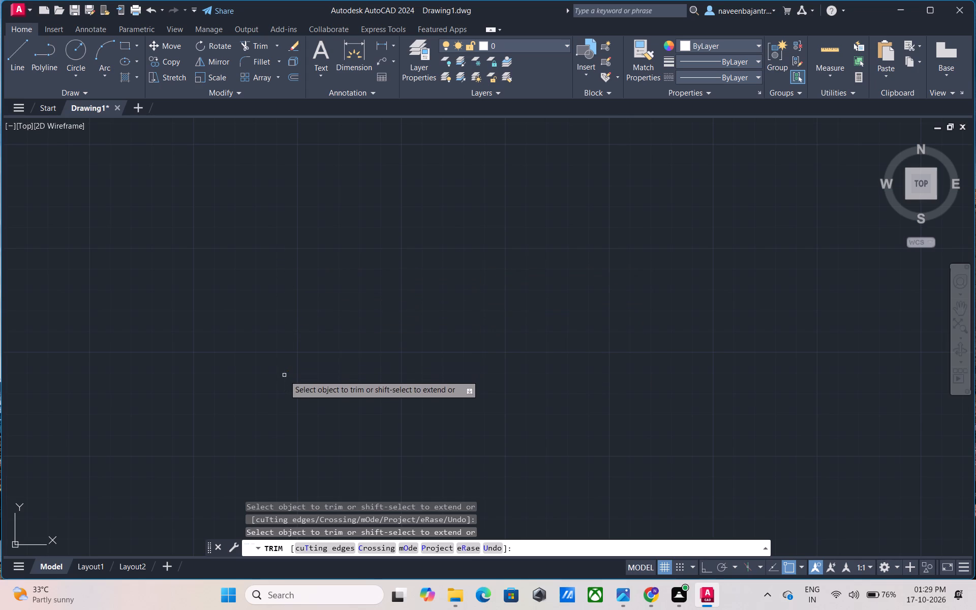
Leave Trim and set the original plan's long vertical west boundary line to the ACAD_ISO02W100 linetype.
scroll(284, 375, "down", 9)
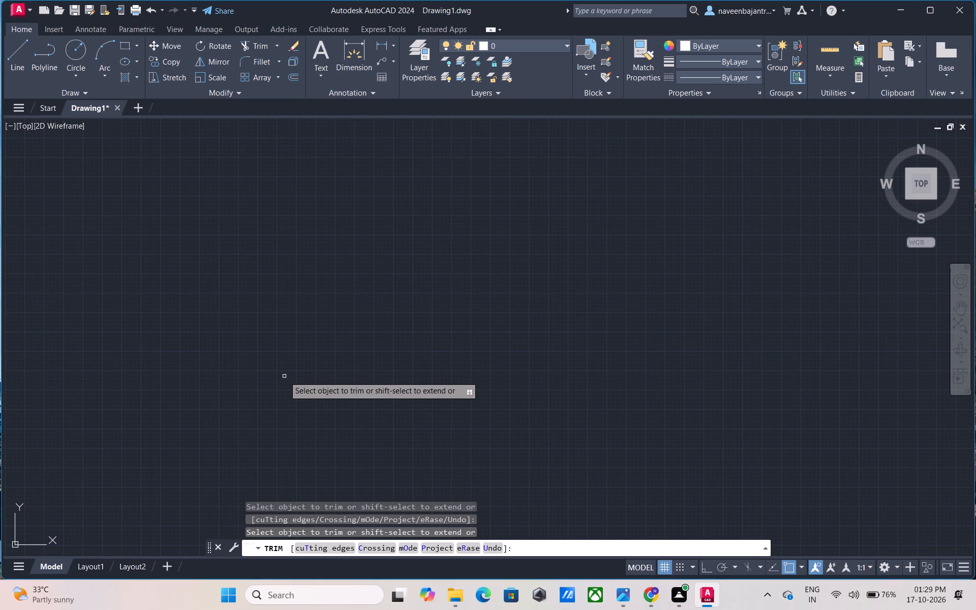
scroll(284, 376, "down", 16)
scroll(284, 376, "down", 20)
scroll(284, 376, "down", 5)
scroll(284, 376, "up", 12)
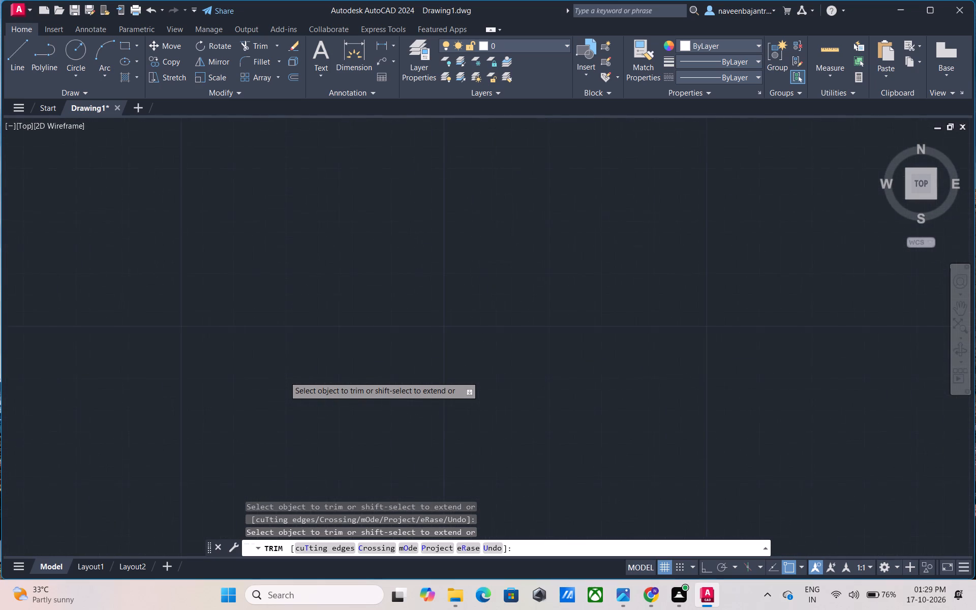
scroll(284, 376, "down", 20)
scroll(284, 376, "down", 16)
middle_click_drag(284, 376, 483, 207)
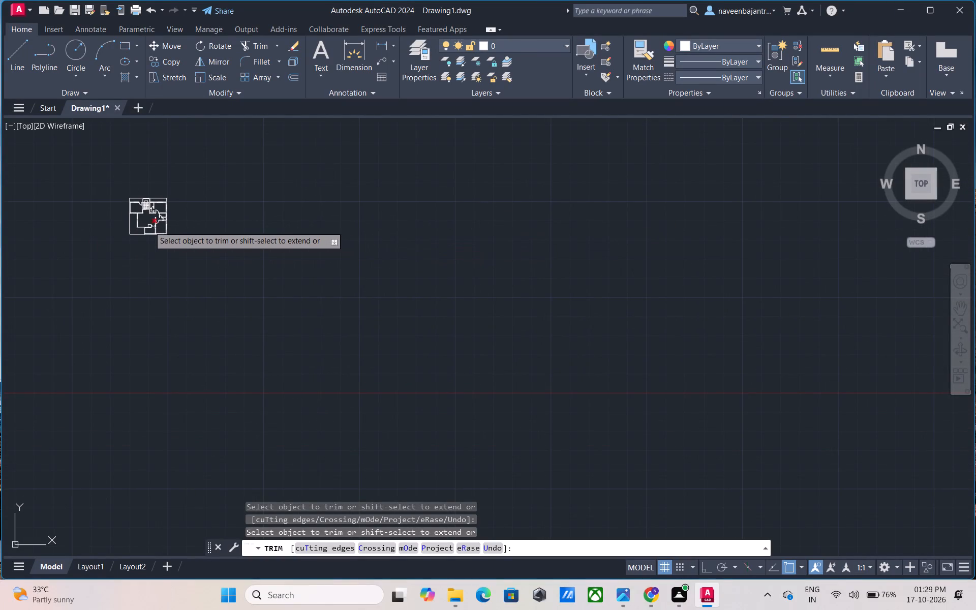
middle_click_drag(148, 222, 322, 307)
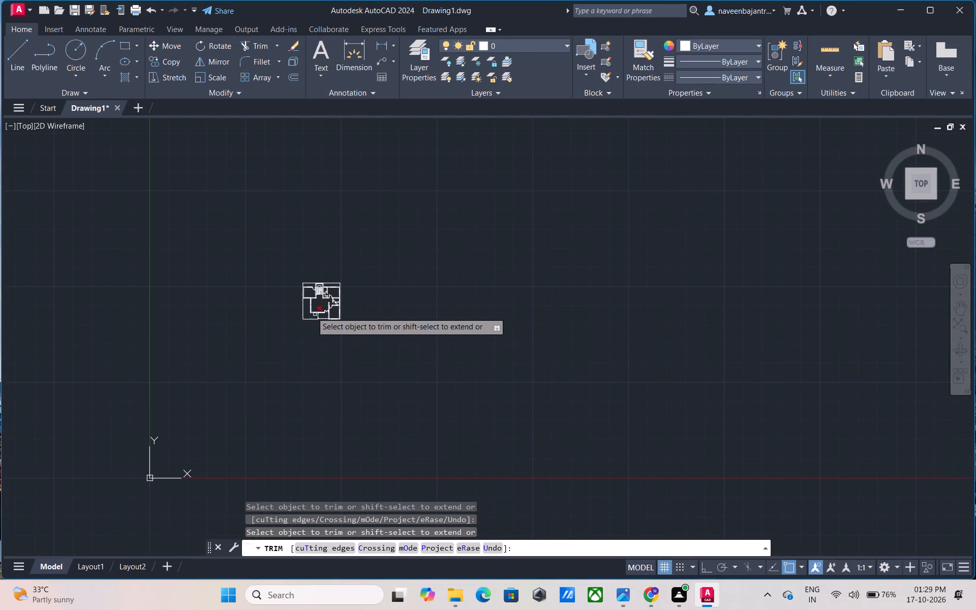
scroll(309, 309, "up", 5)
middle_click_drag(374, 274, 358, 327)
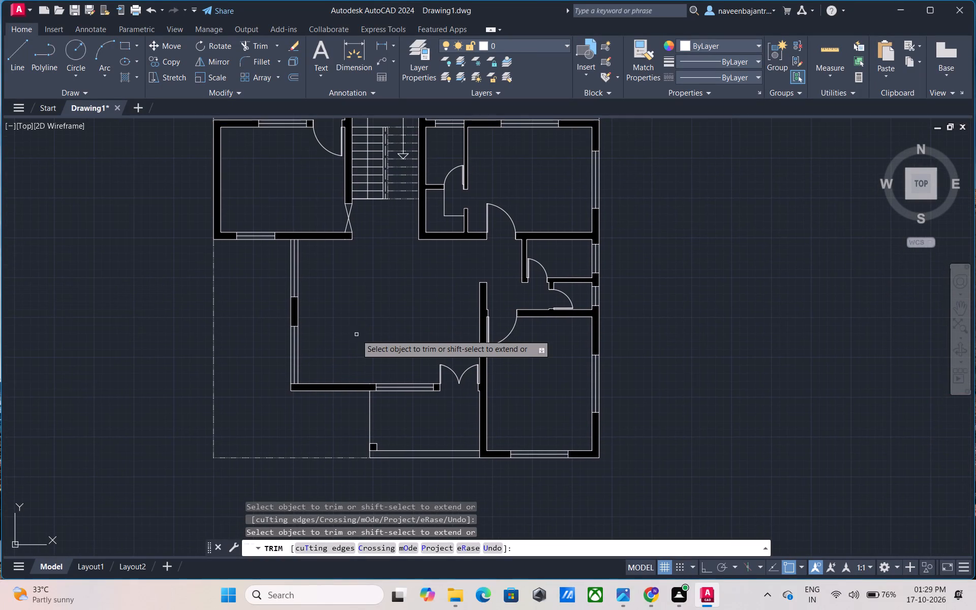
middle_click_drag(361, 323, 359, 338)
key("Escape")
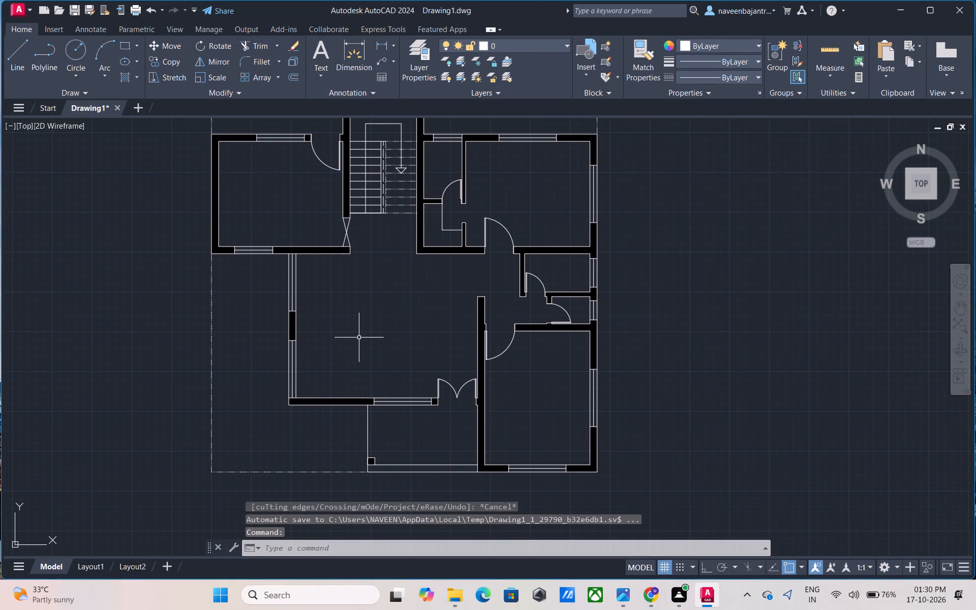
left_click(727, 80)
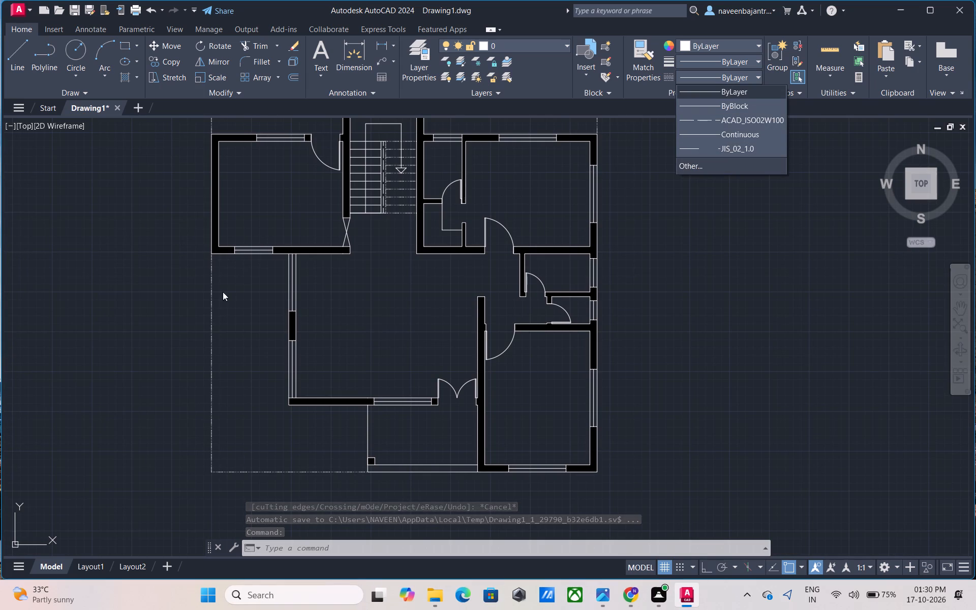
key("Escape")
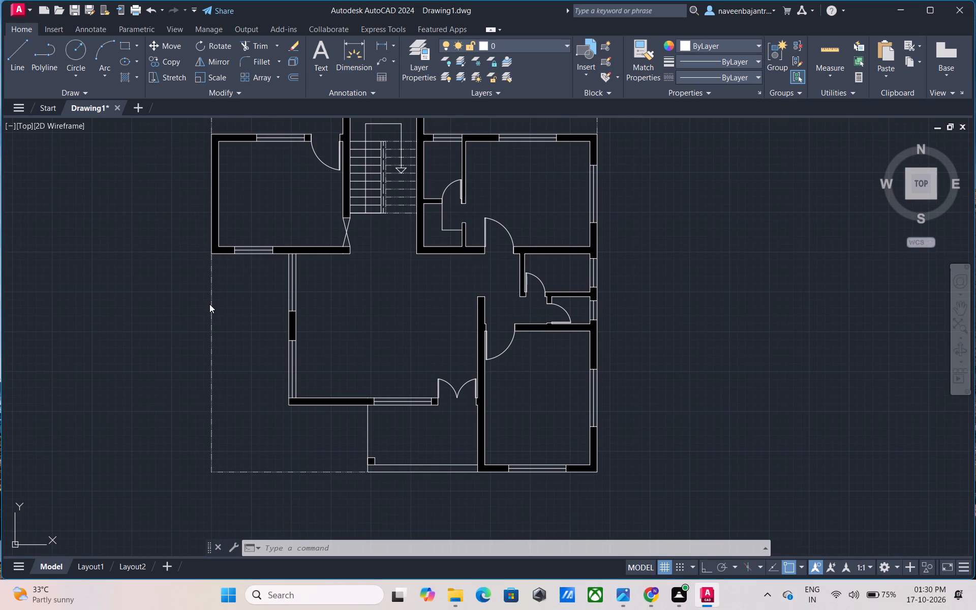
left_click(212, 316)
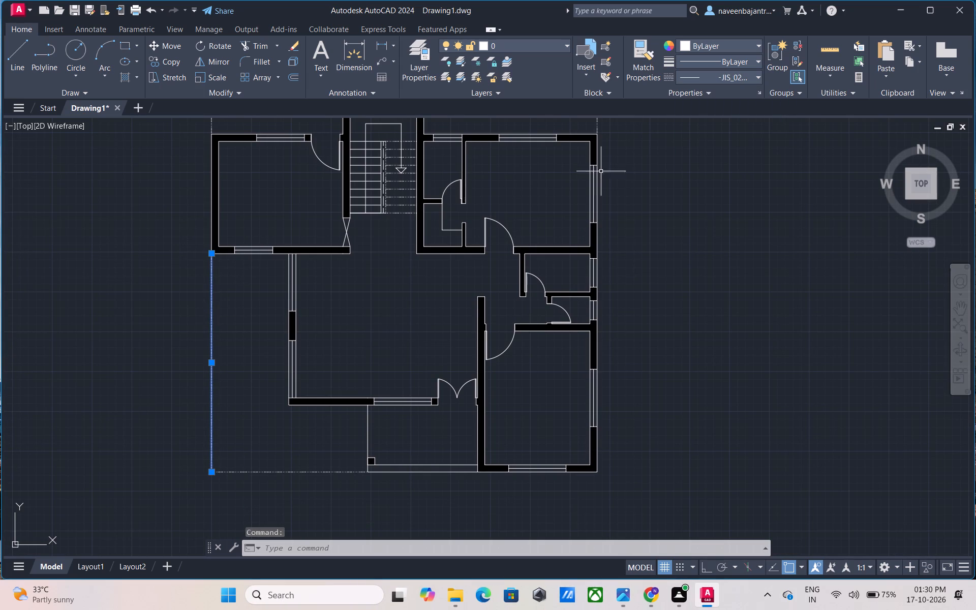
left_click(745, 77)
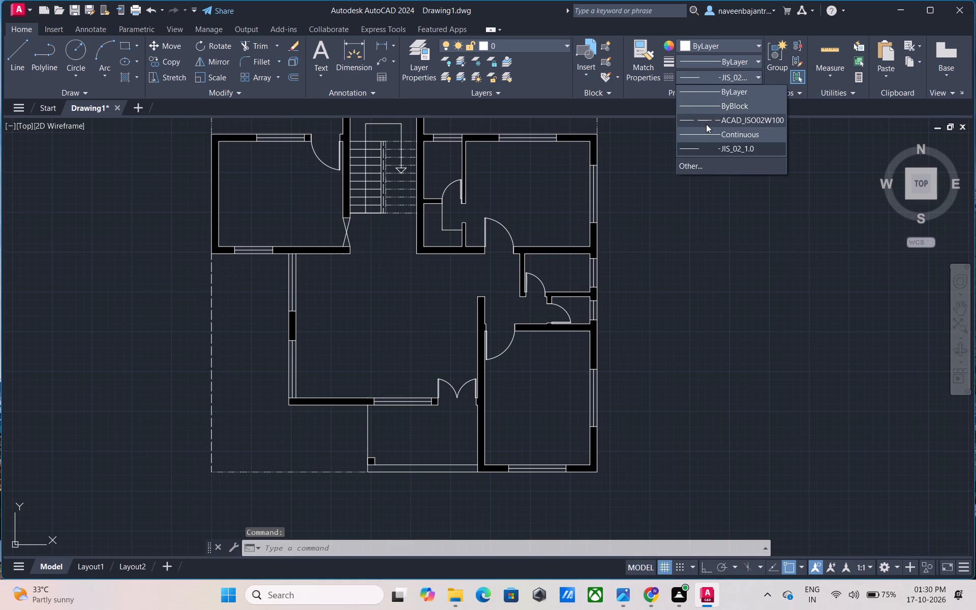
left_click(706, 124)
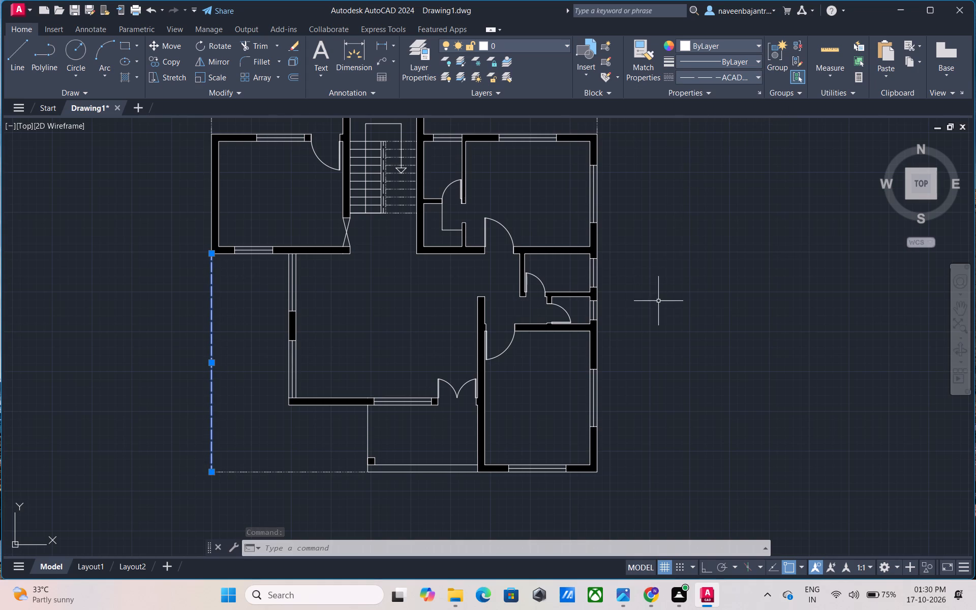
key("Escape")
Set the horizontal south boundary line, west of the porch, to the ACAD_ISO02W100 linetype.
left_click(257, 471)
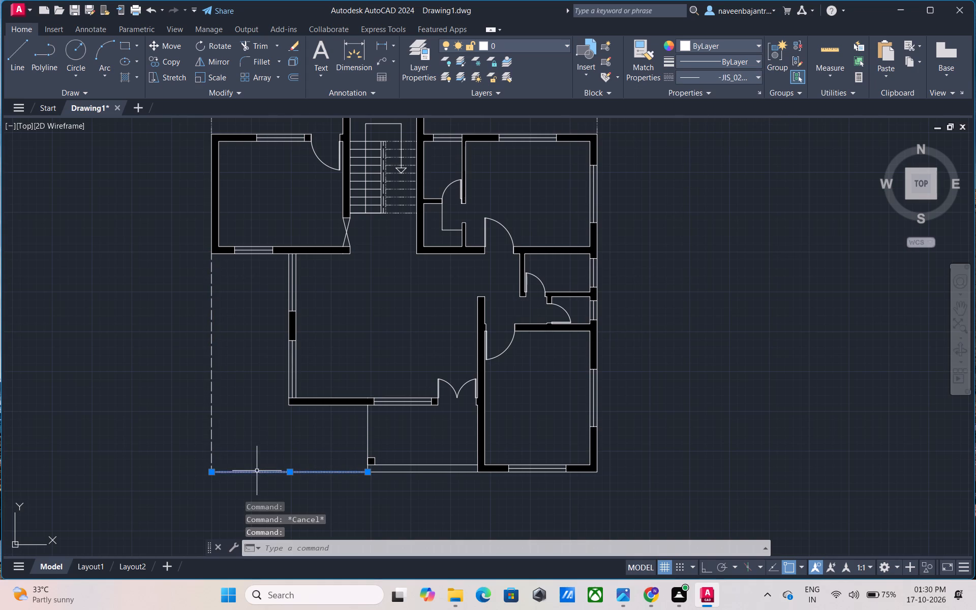
left_click(727, 76)
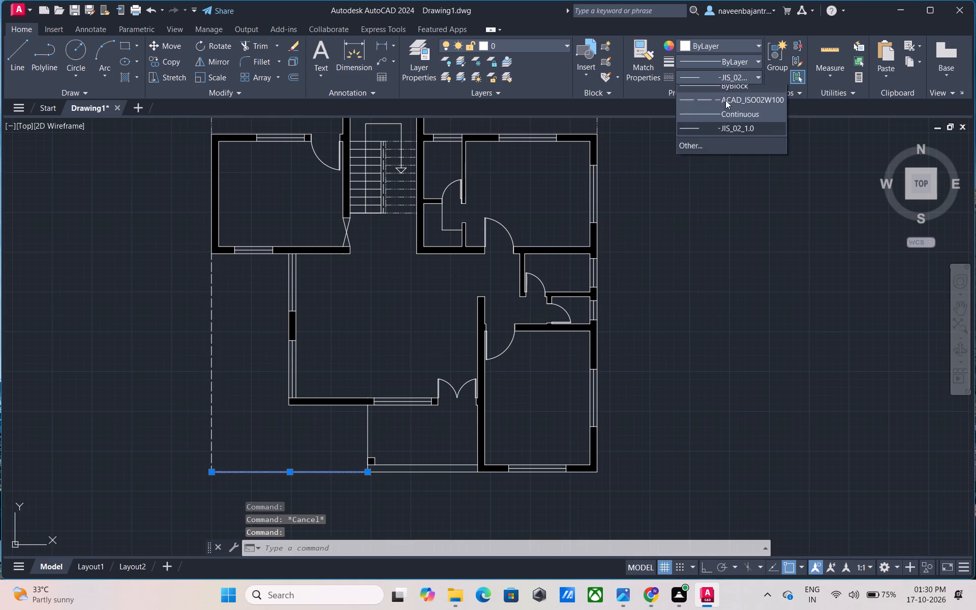
left_click(715, 122)
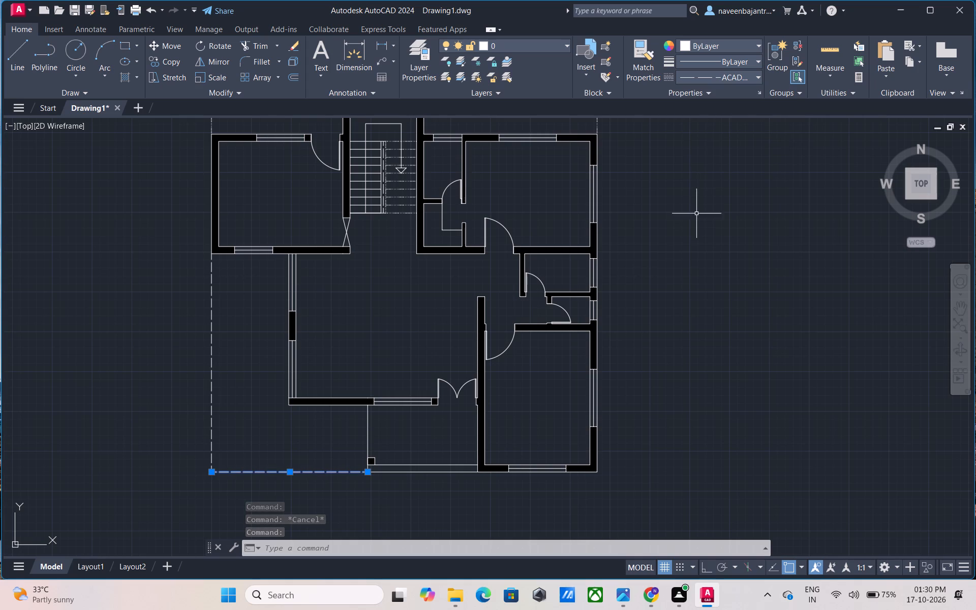
scroll(698, 230, "down", 1)
middle_click_drag(698, 230, 659, 315)
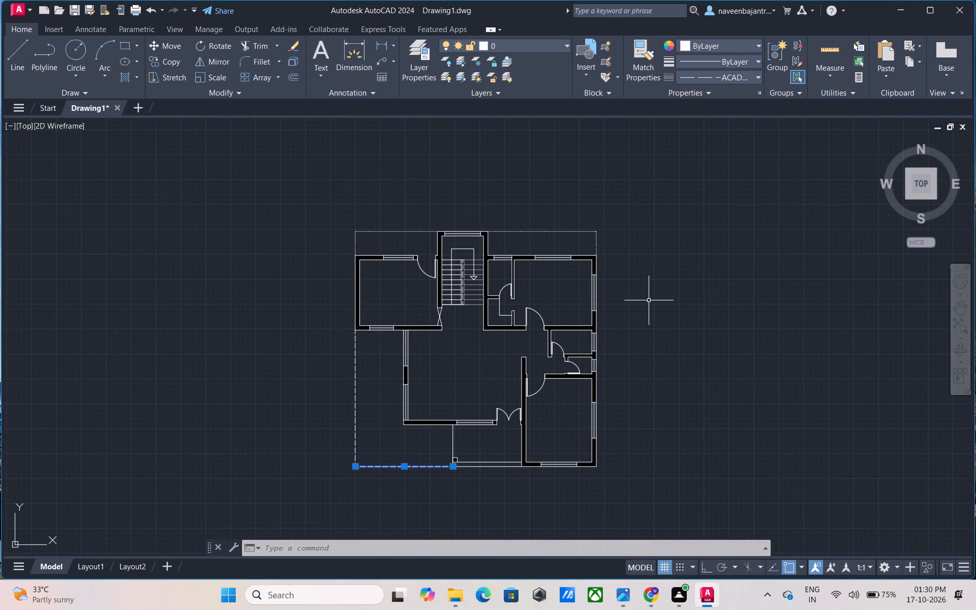
scroll(649, 300, "up", 1)
key("Escape")
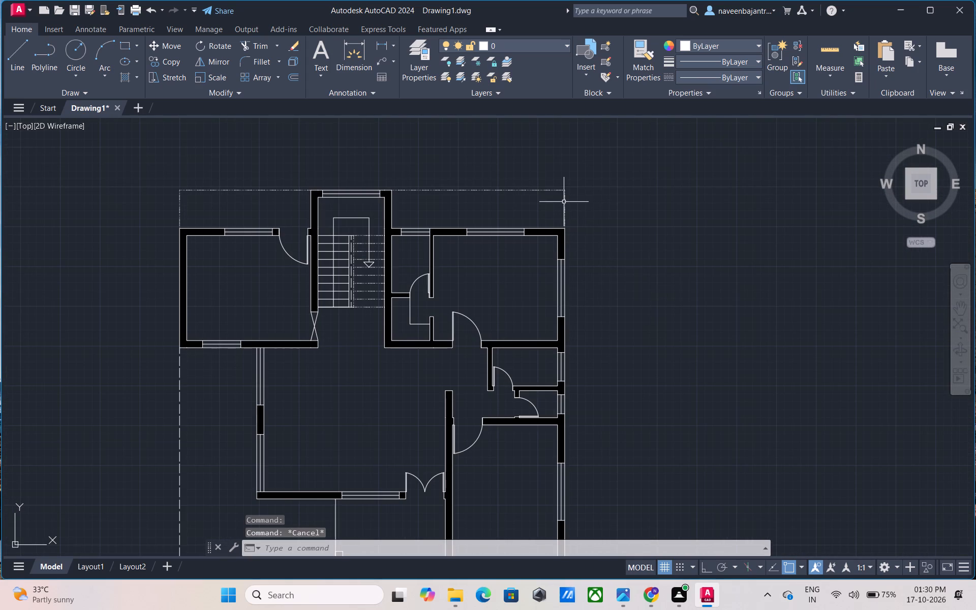
Set the short vertical and the horizontal boundary lines at the plan's northeast corner to the ACAD_ISO02W100 linetype.
left_click(564, 202)
left_click(705, 80)
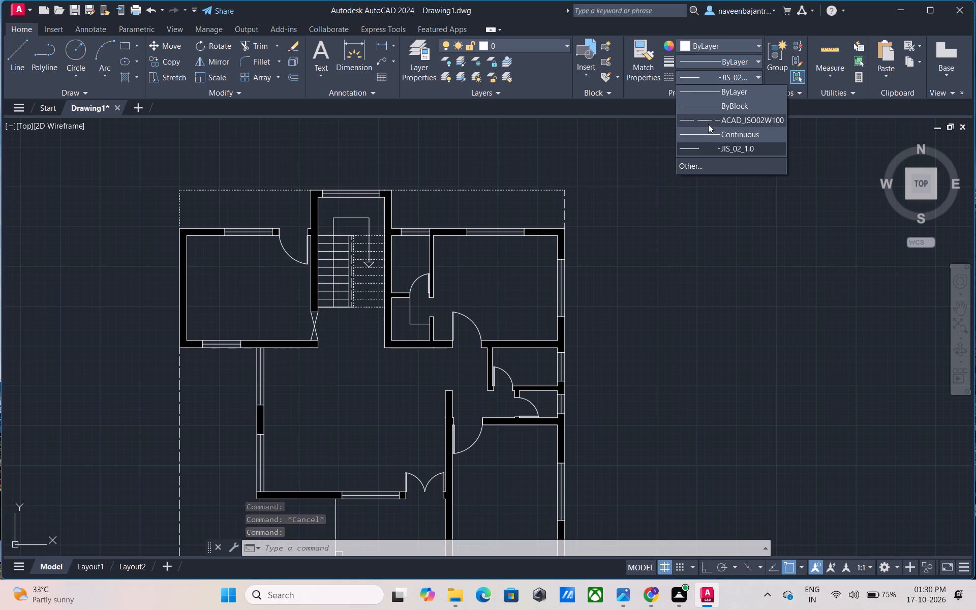
left_click(708, 124)
key("Escape")
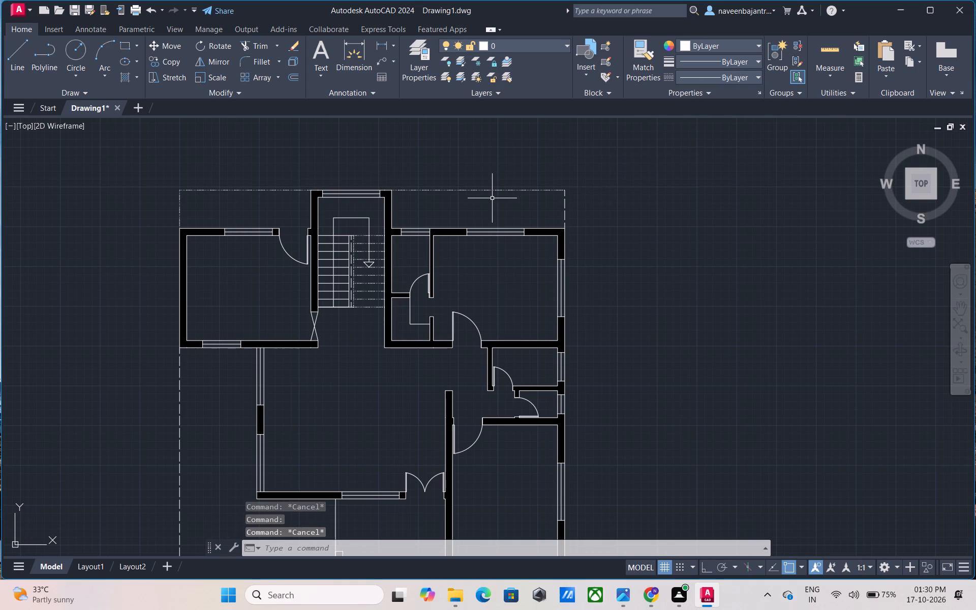
left_click(503, 190)
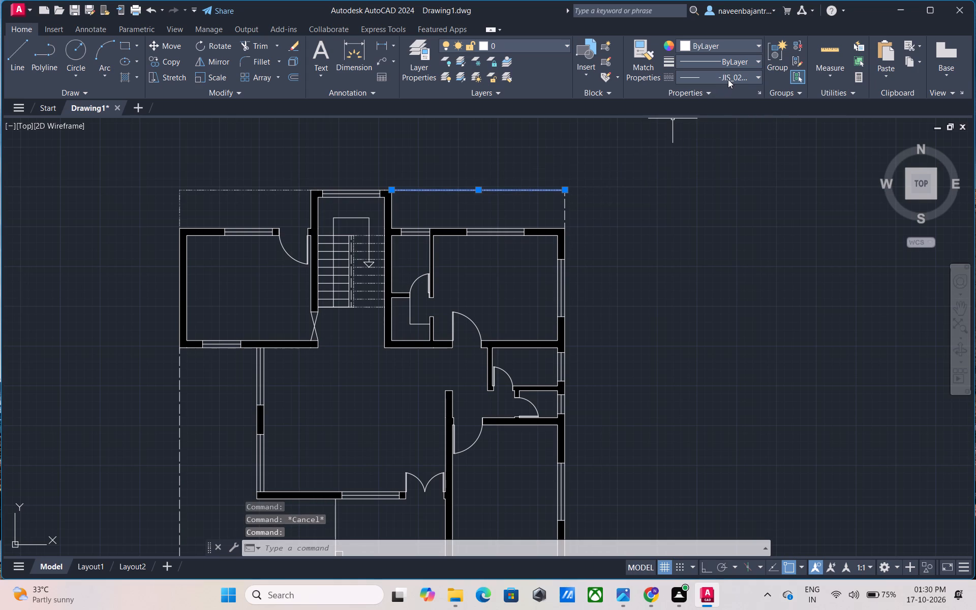
left_click(728, 79)
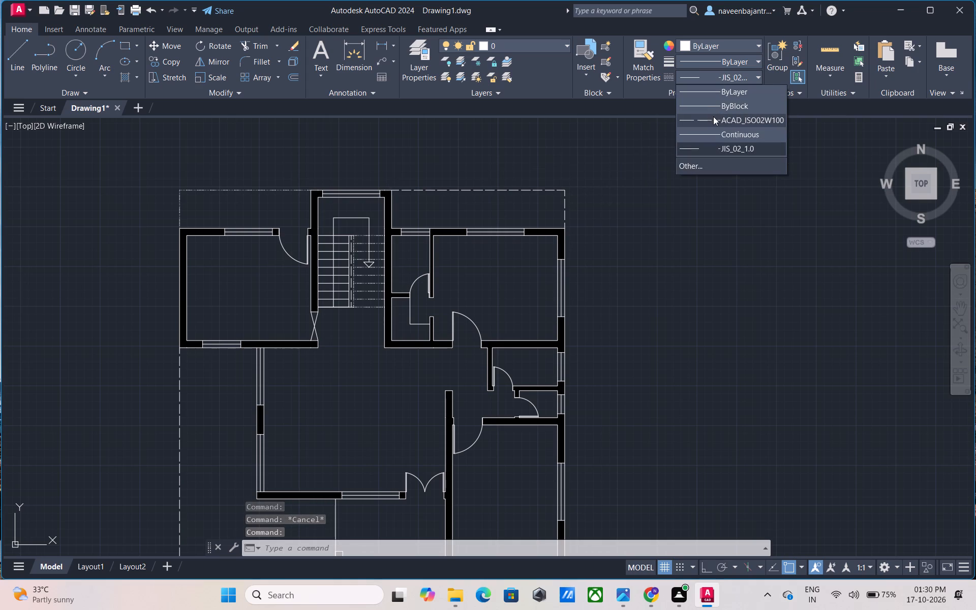
left_click(713, 116)
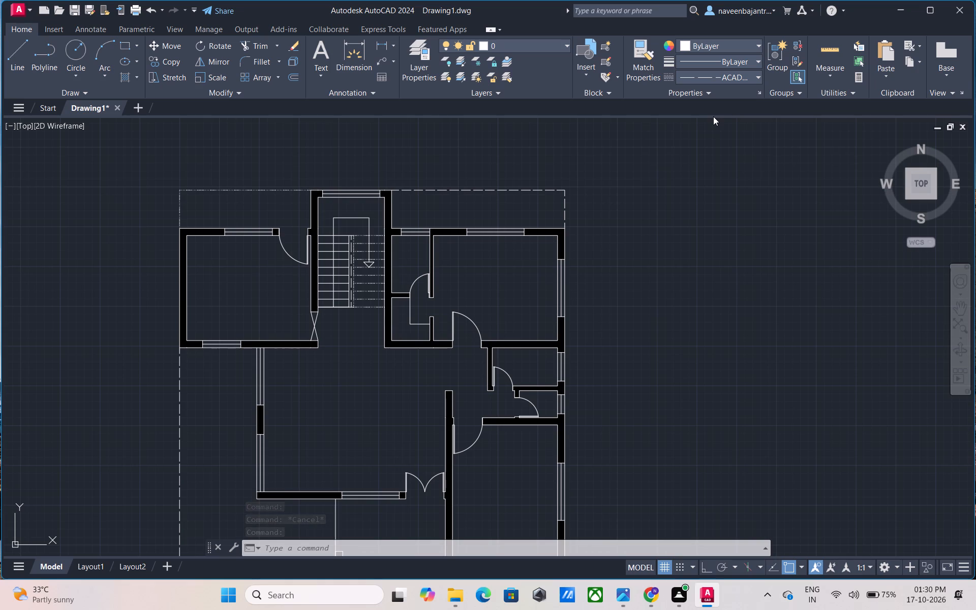
key("Escape")
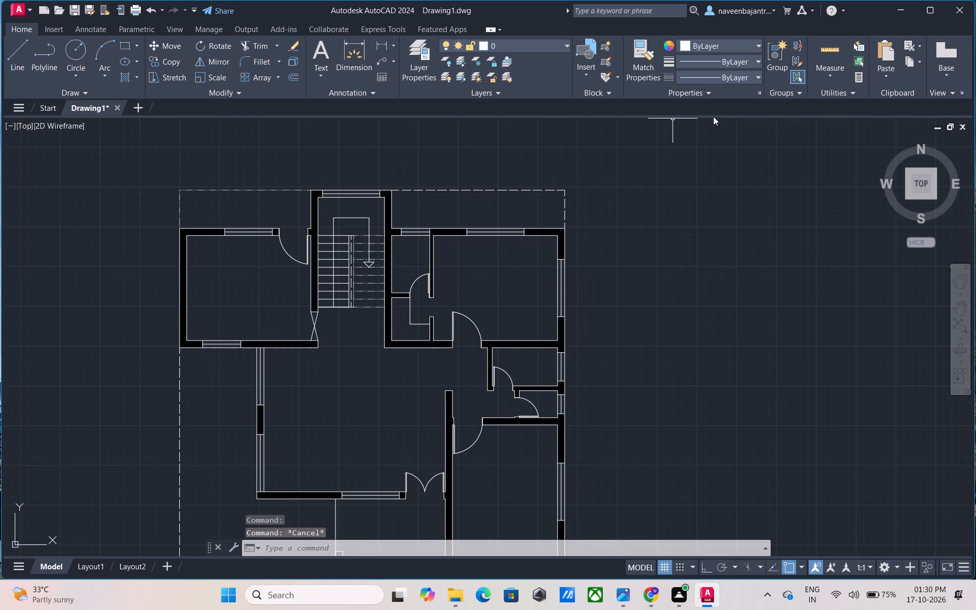
Set the horizontal and the short vertical boundary lines at the plan's northwest corner to the ACAD_ISO02W100 linetype.
left_click(257, 188)
left_click(695, 77)
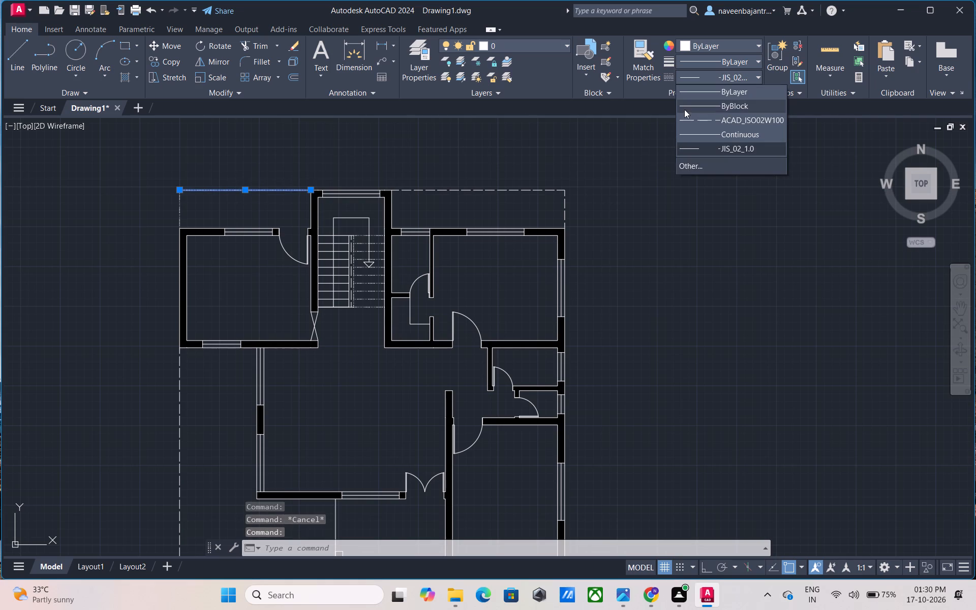
left_click(685, 115)
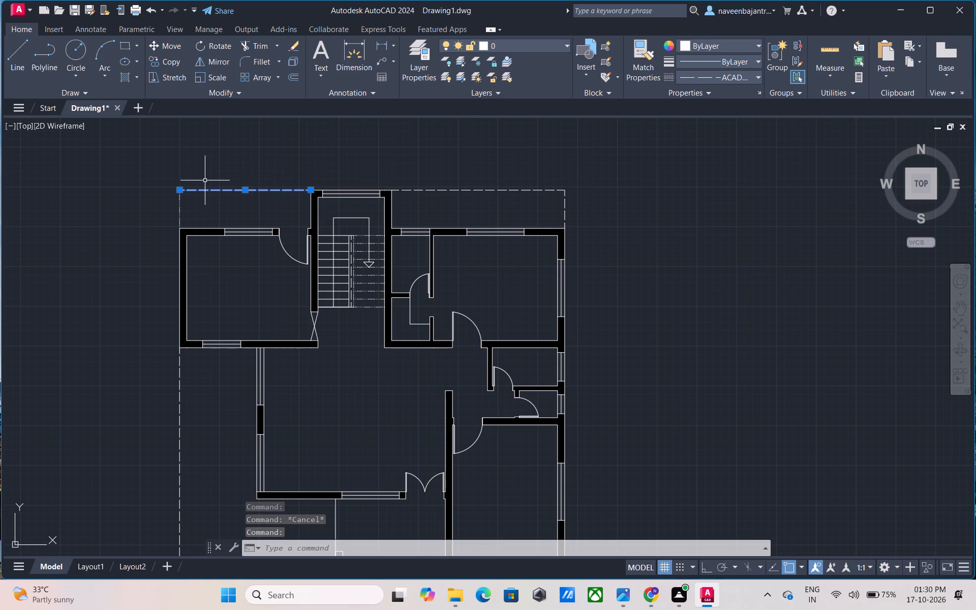
key("Escape")
left_click(178, 202)
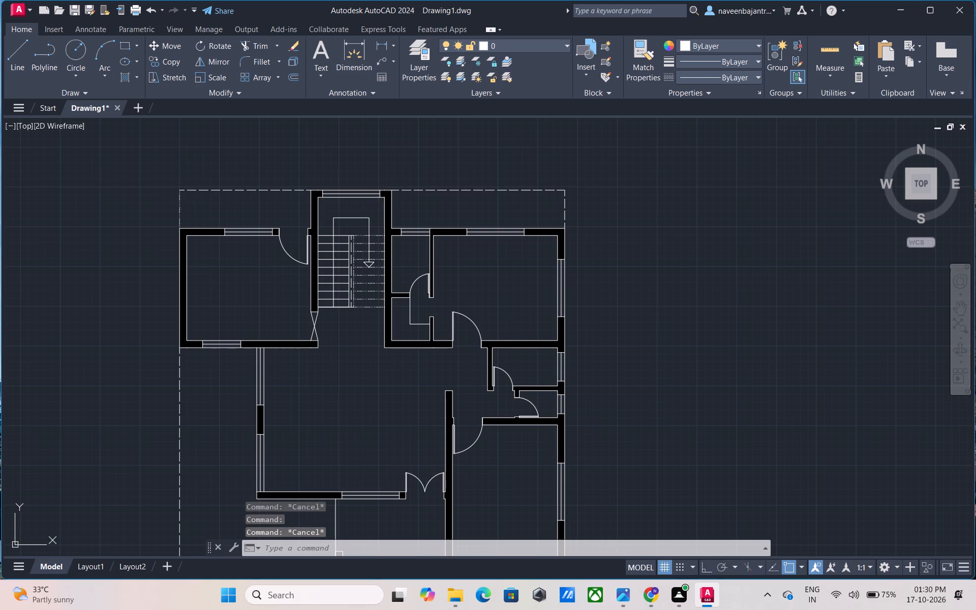
left_click(741, 72)
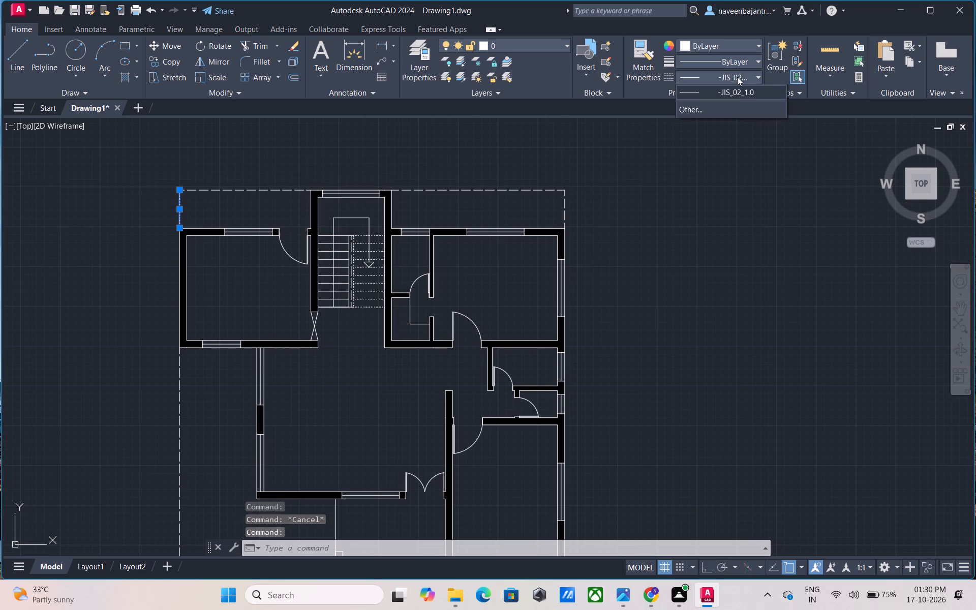
left_click(714, 121)
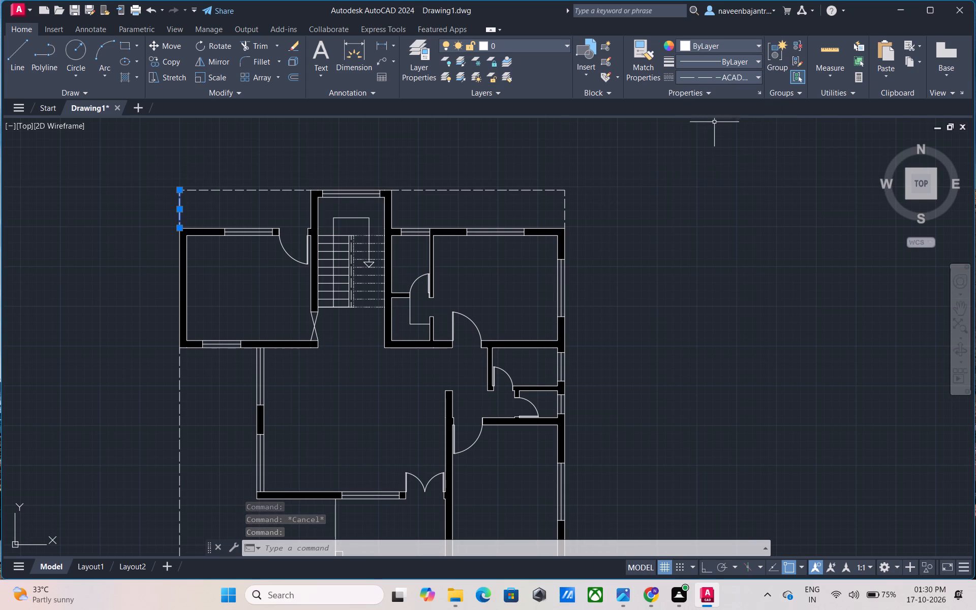
key("Escape")
Browse the swatches of the DIC COLOR GUIDE(R) color book from DIC 1 through DIC 339 for an object color.
scroll(684, 237, "down", 1)
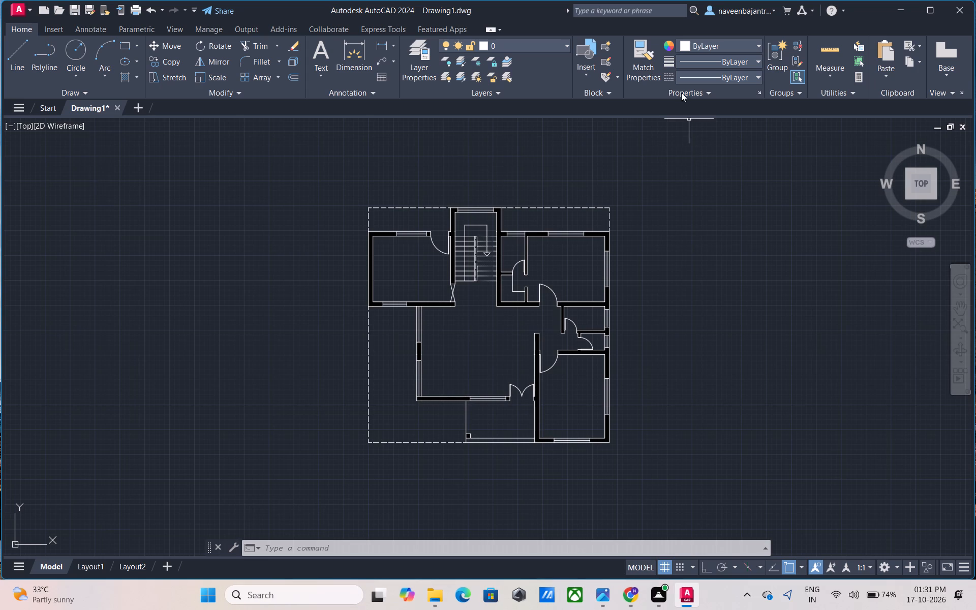
left_click(683, 44)
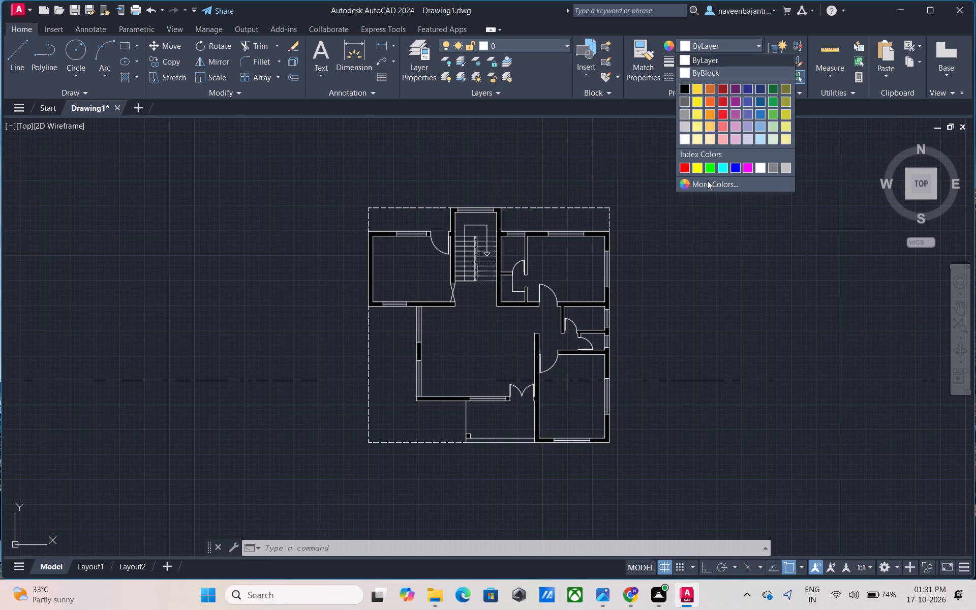
left_click(707, 185)
left_click(524, 196)
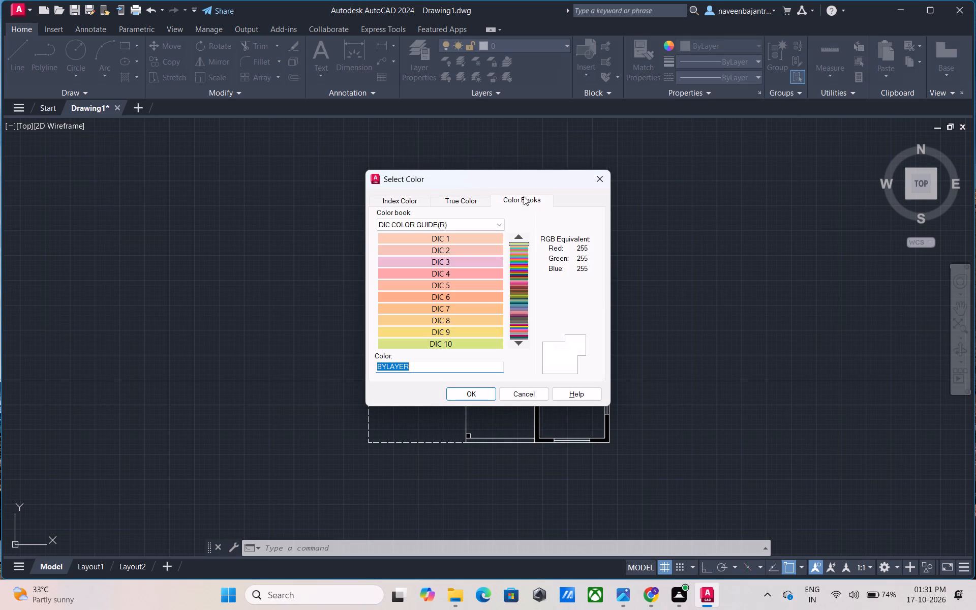
left_click(516, 345)
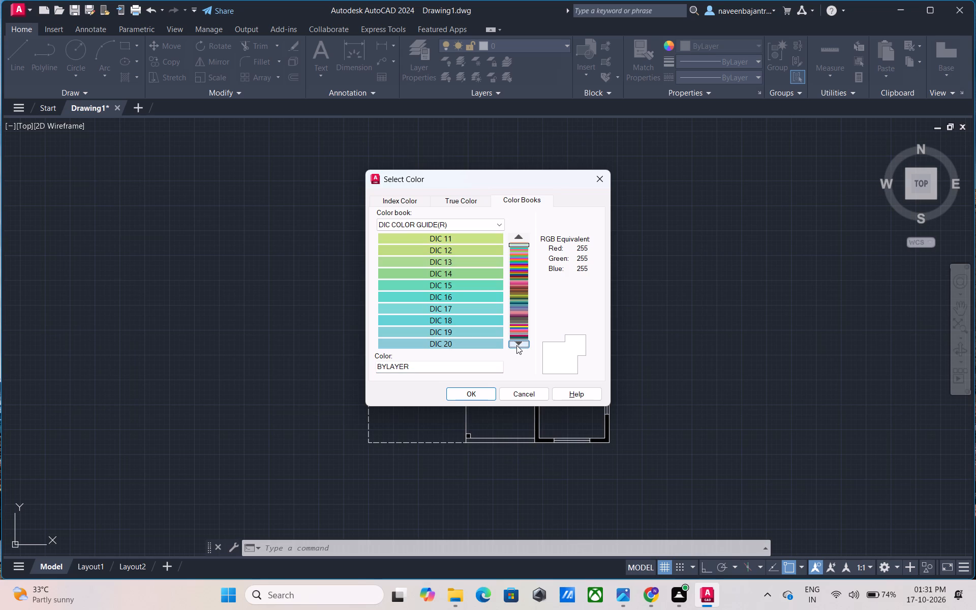
left_click(516, 345)
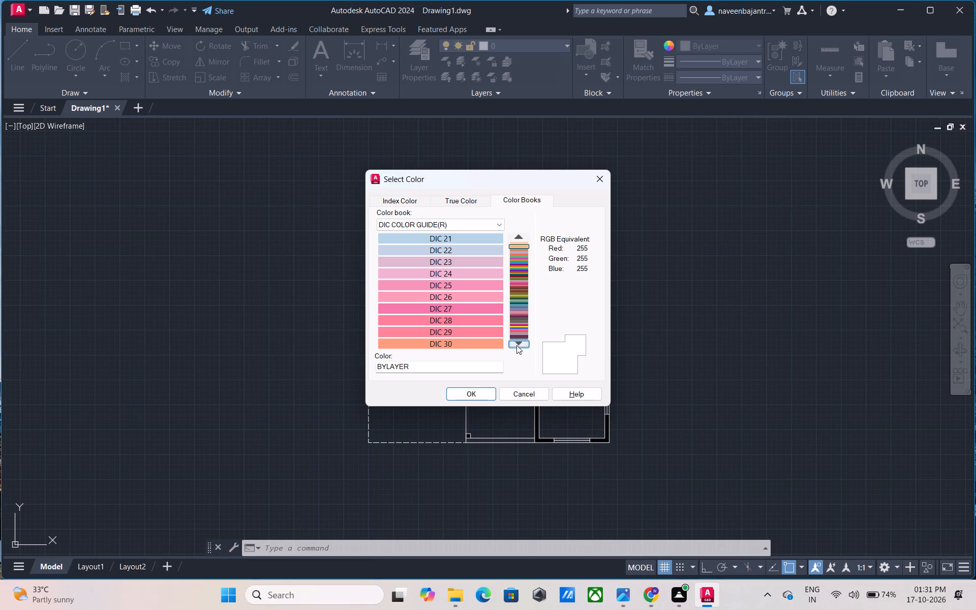
left_click(516, 345)
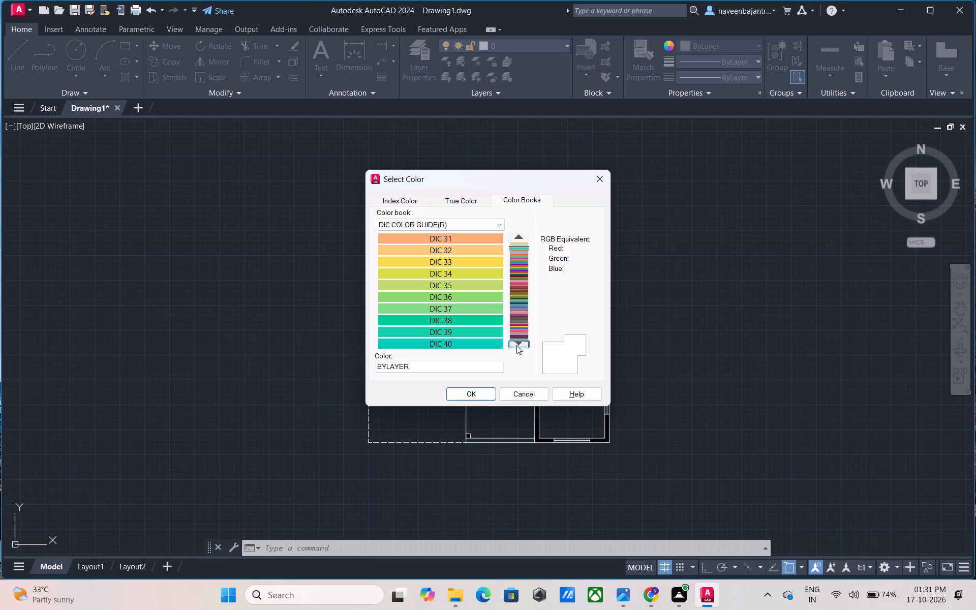
left_click(516, 345)
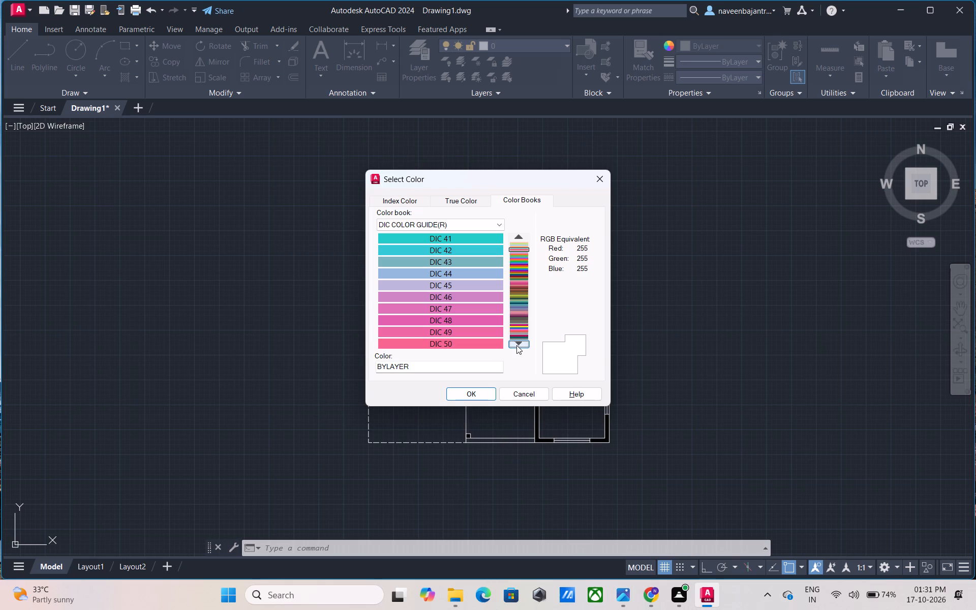
left_click(516, 345)
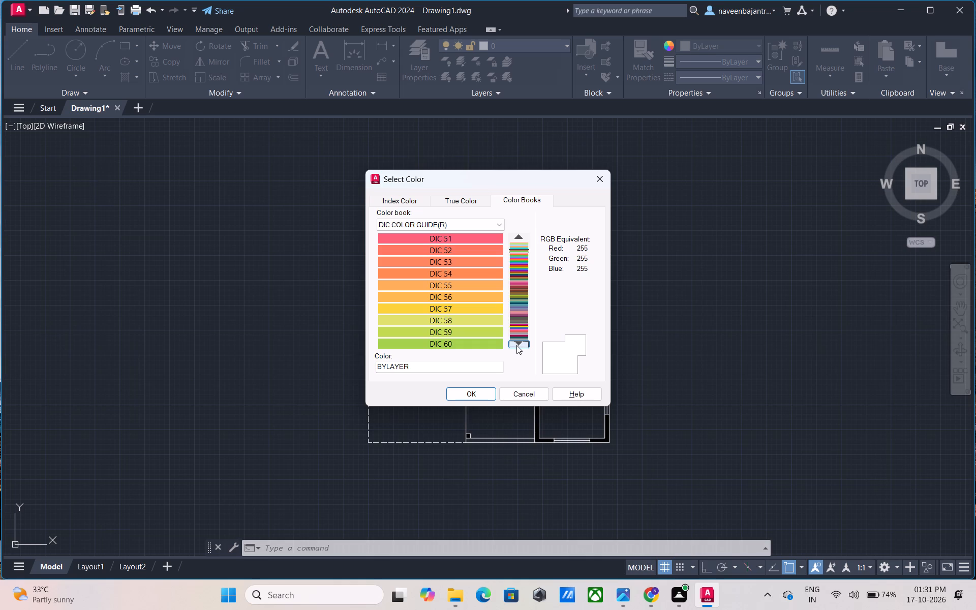
left_click(516, 345)
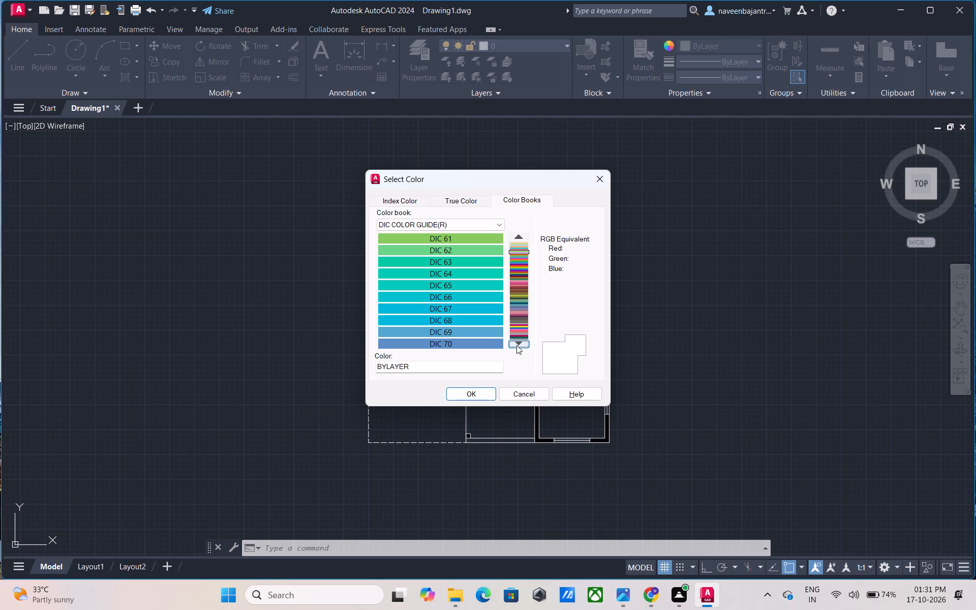
left_click(516, 345)
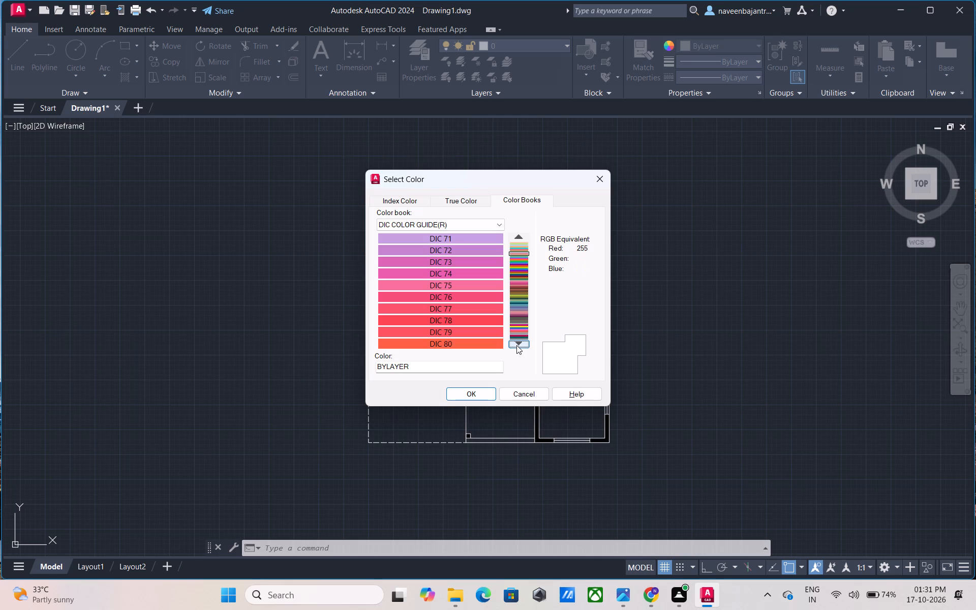
left_click(516, 345)
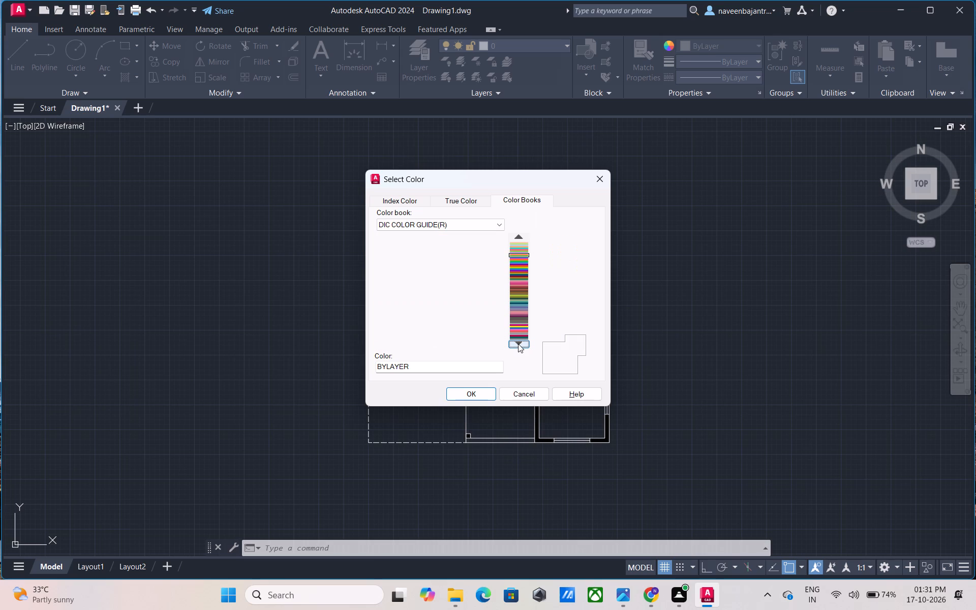
left_click(518, 344)
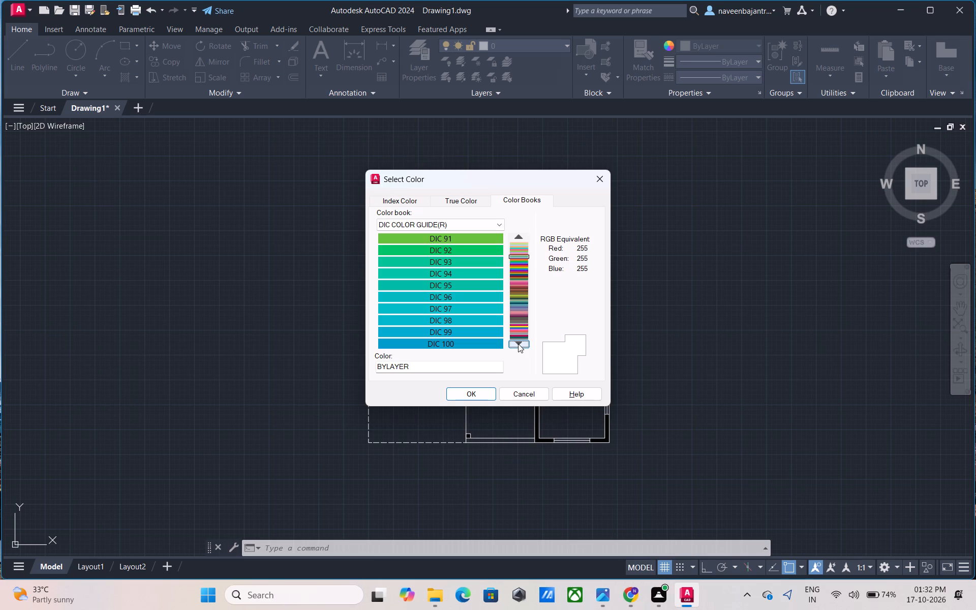
left_click(518, 344)
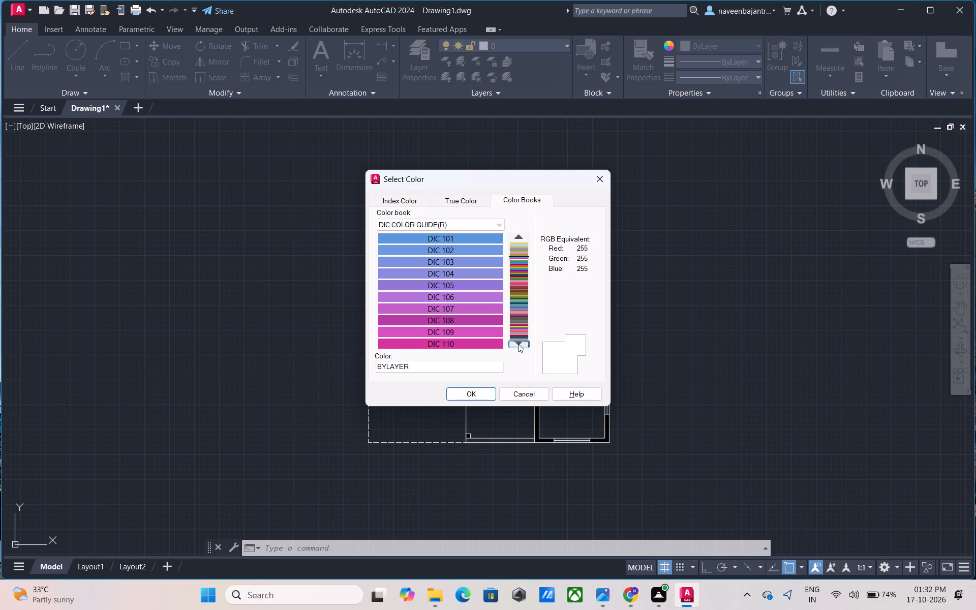
left_click(518, 344)
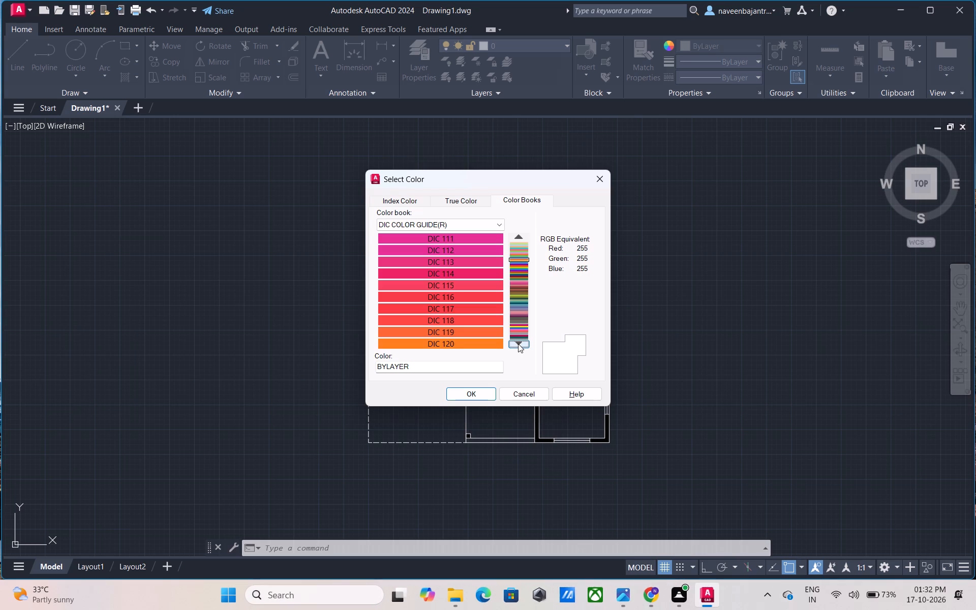
left_click(518, 344)
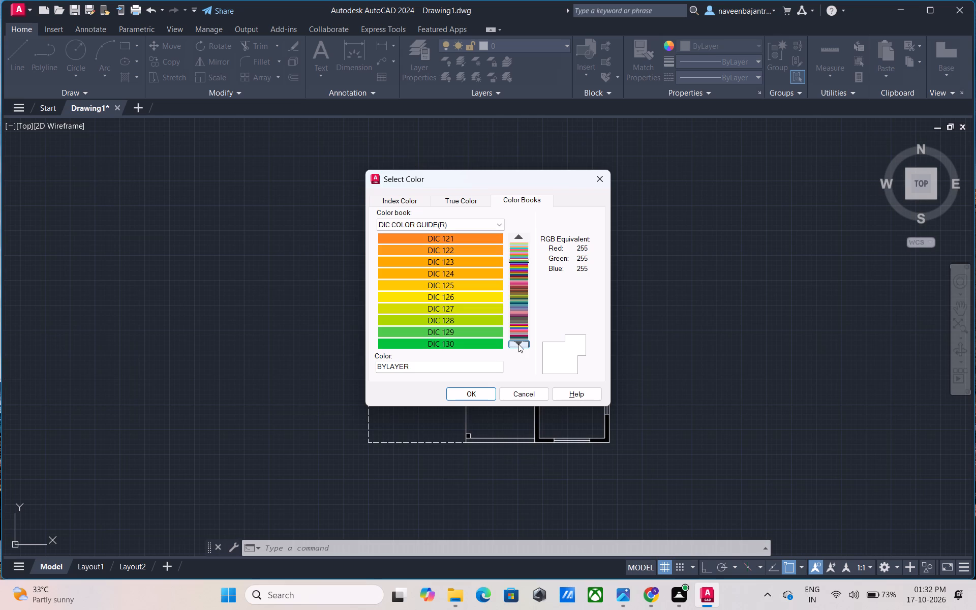
left_click(518, 344)
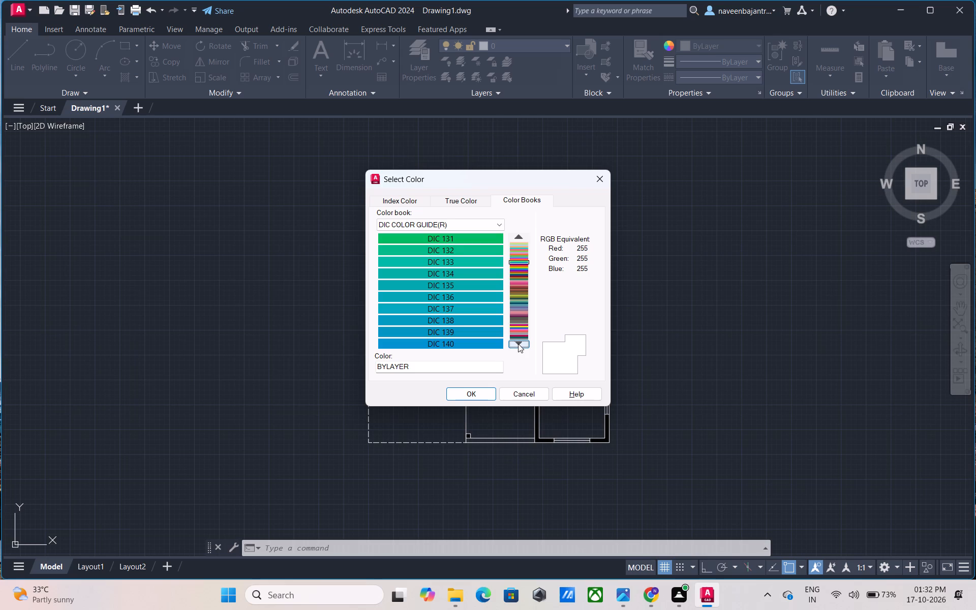
left_click(518, 344)
left_click(518, 344)
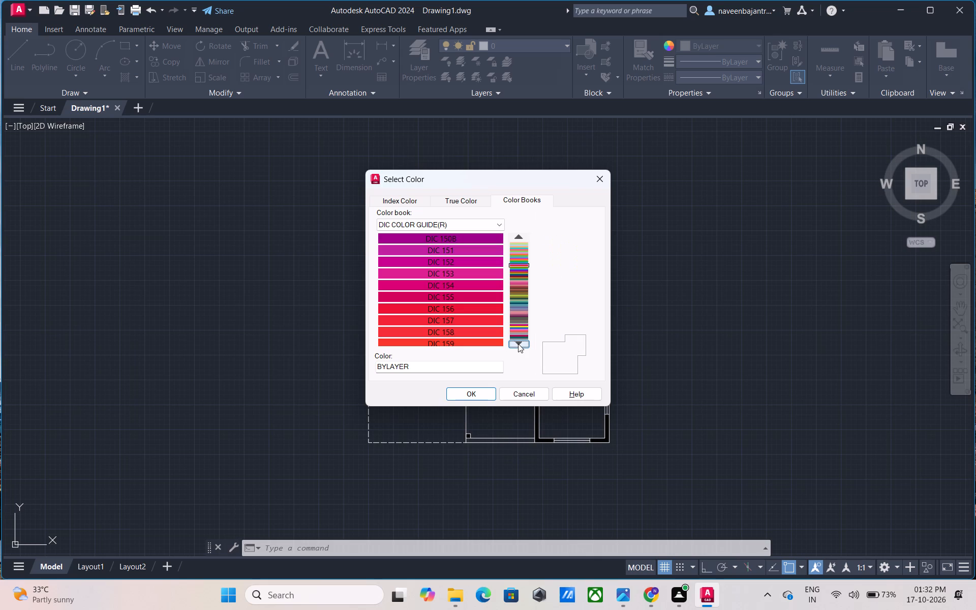
left_click(518, 344)
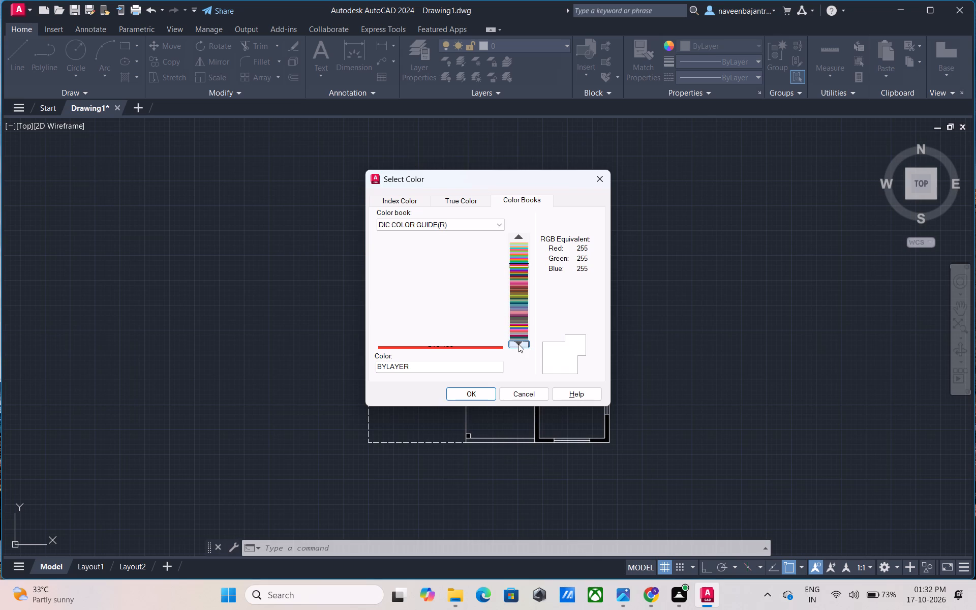
left_click(518, 344)
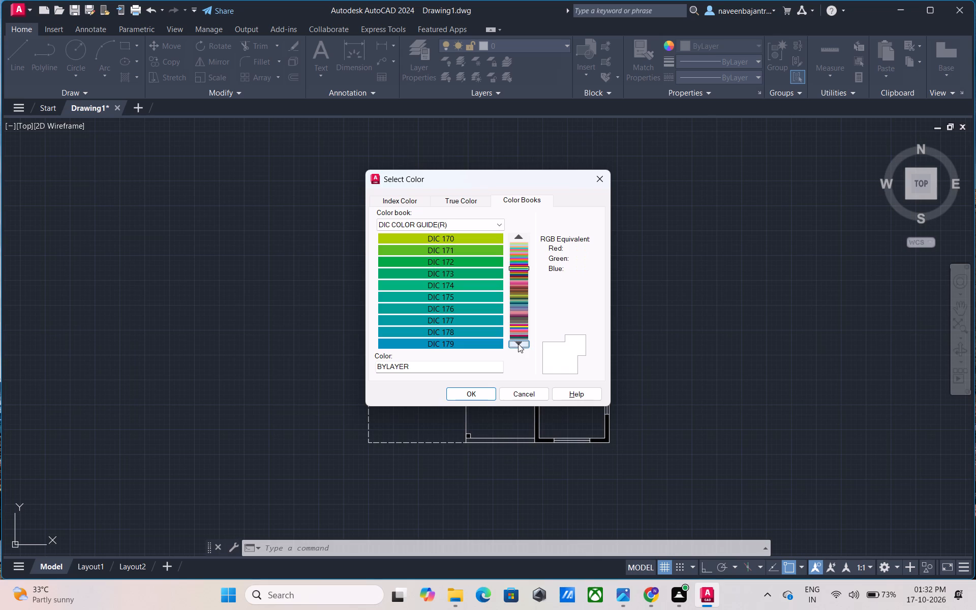
left_click(518, 344)
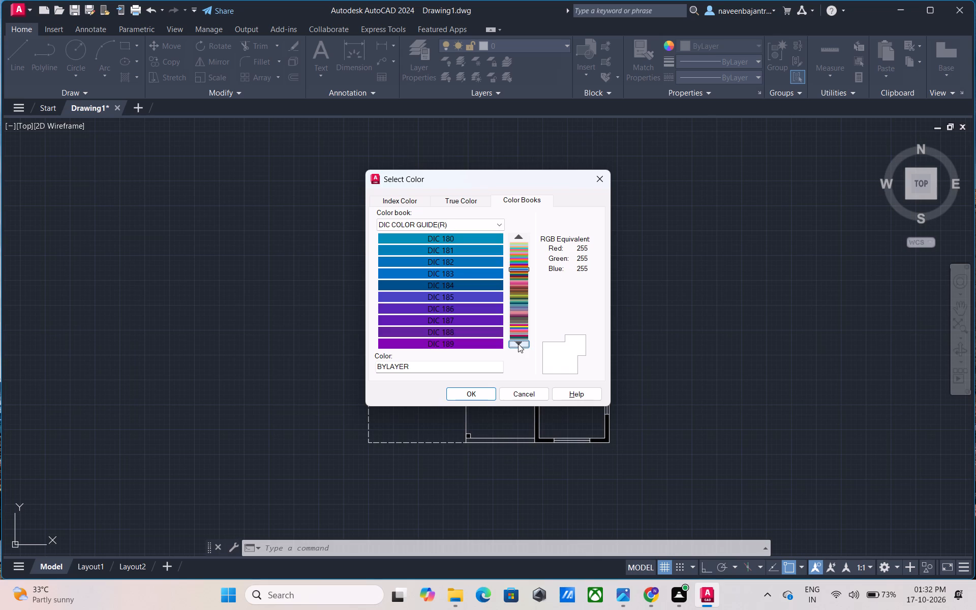
left_click(518, 344)
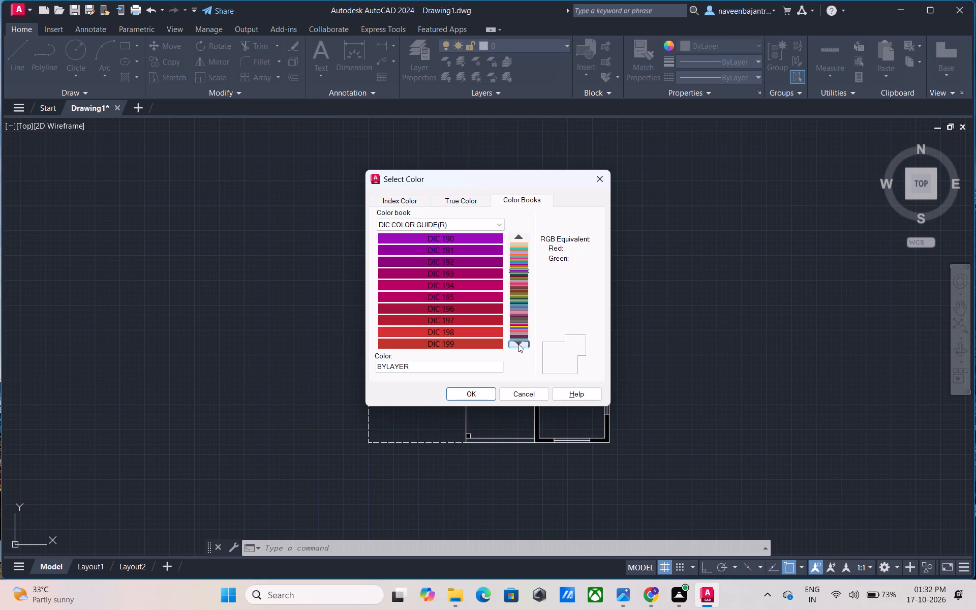
left_click(518, 344)
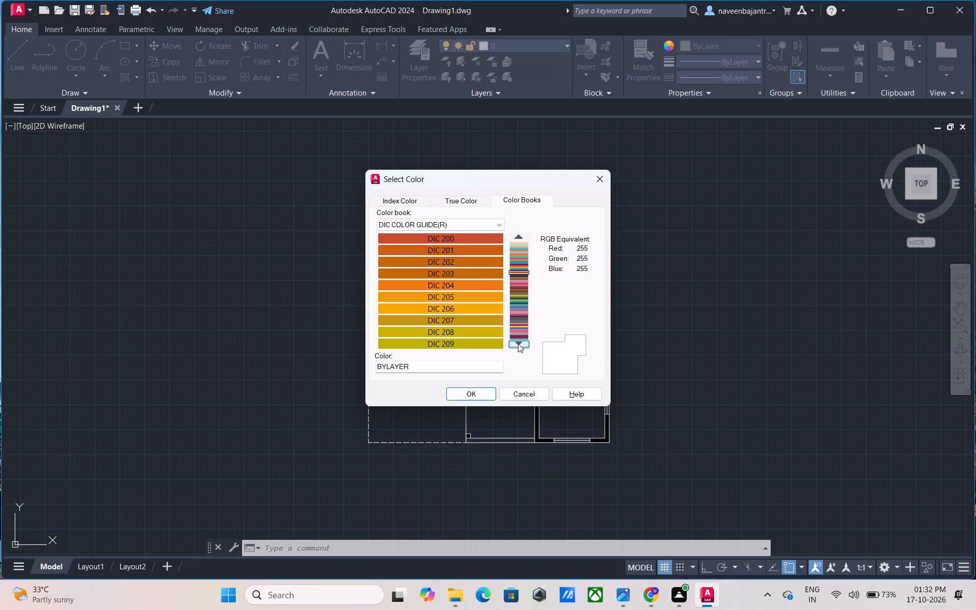
left_click(518, 344)
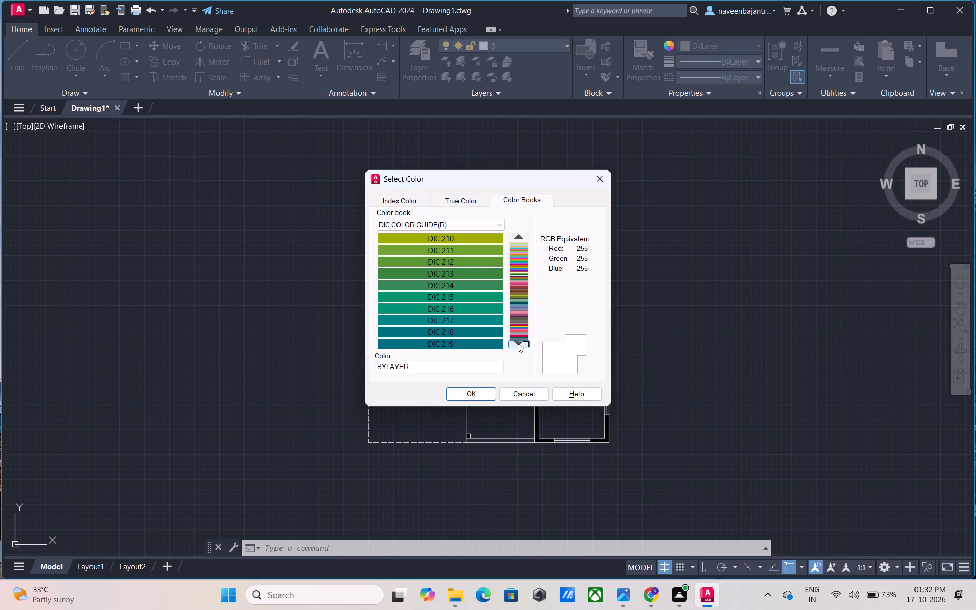
left_click(518, 344)
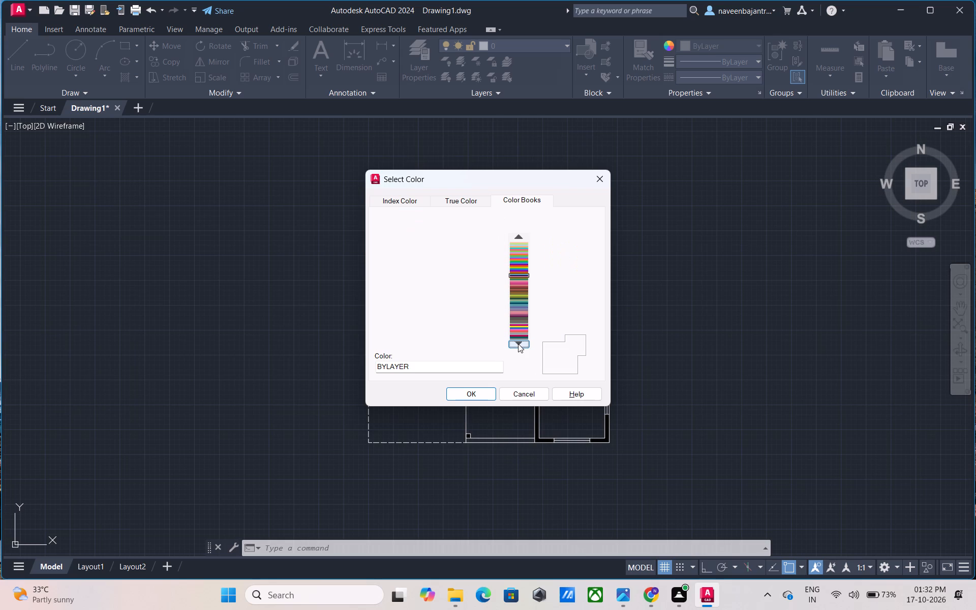
left_click(518, 344)
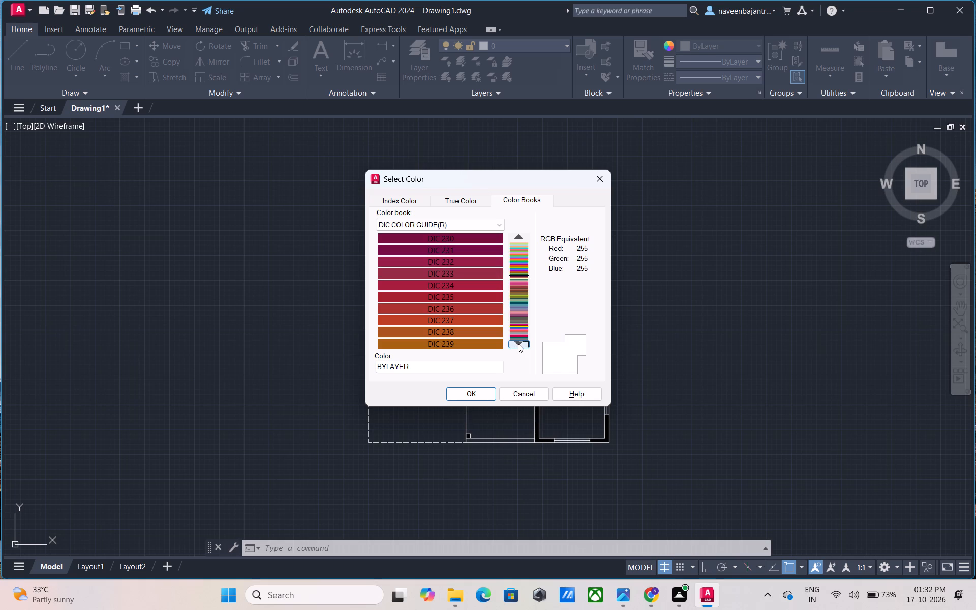
left_click(518, 344)
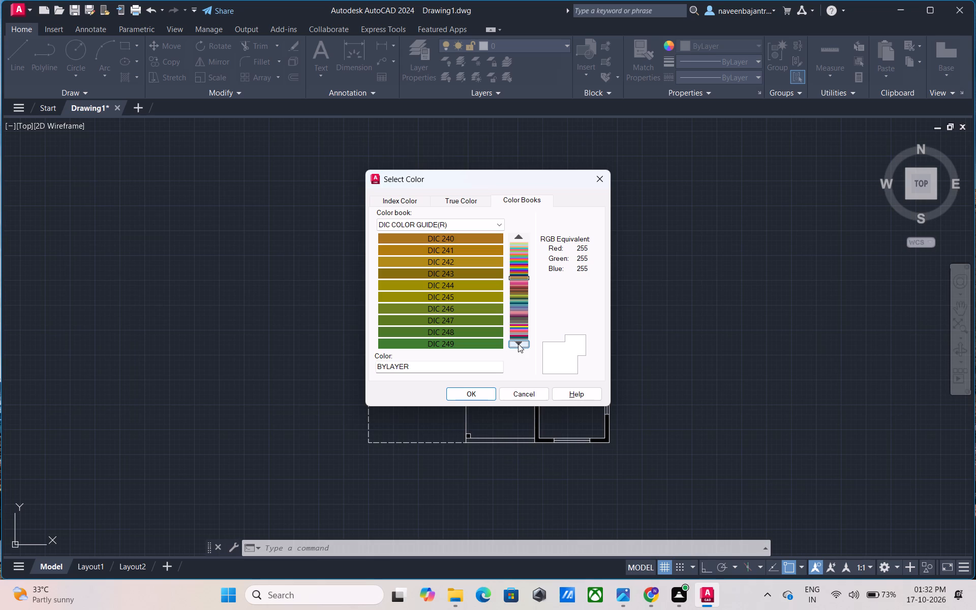
left_click(518, 344)
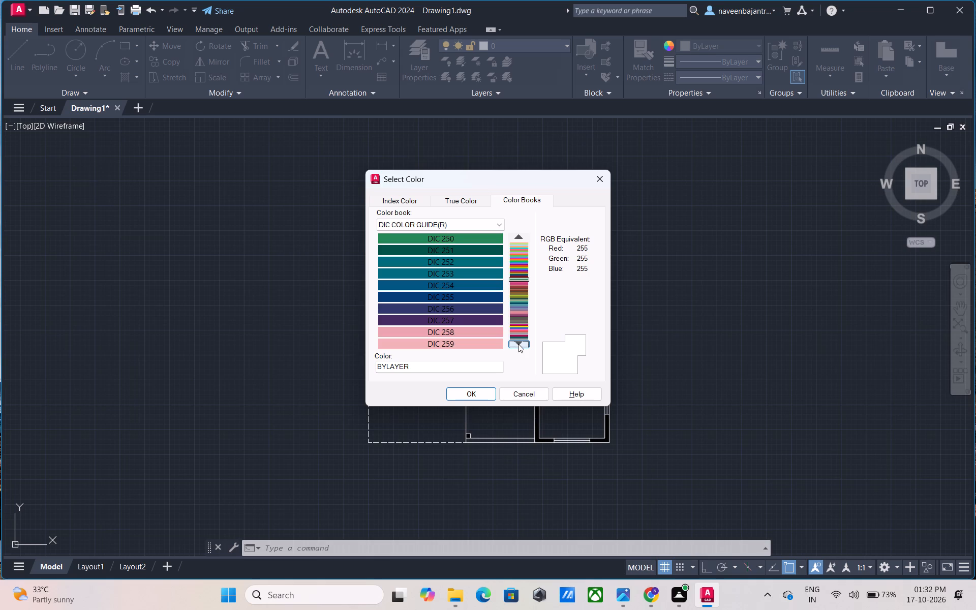
left_click(518, 344)
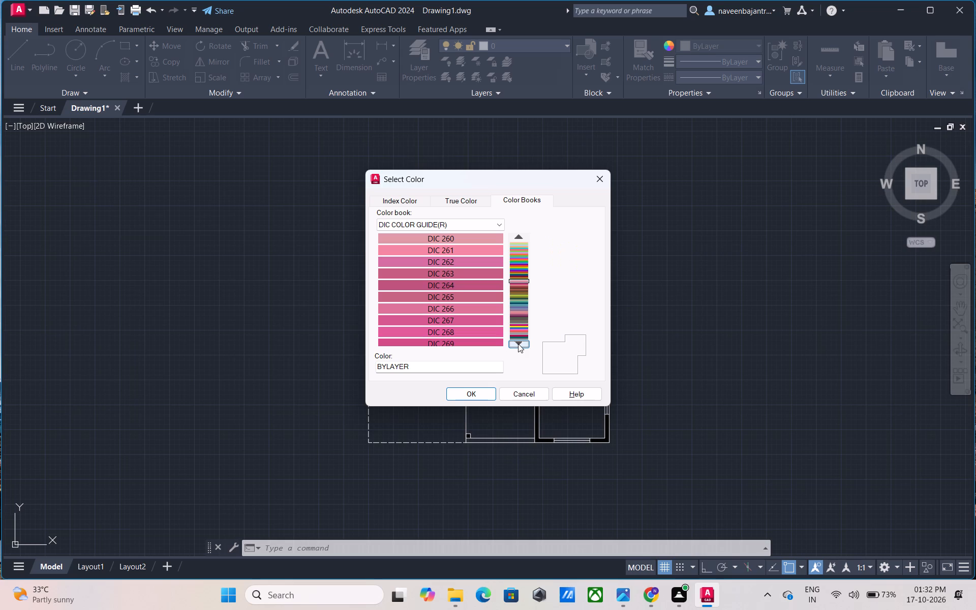
left_click(518, 344)
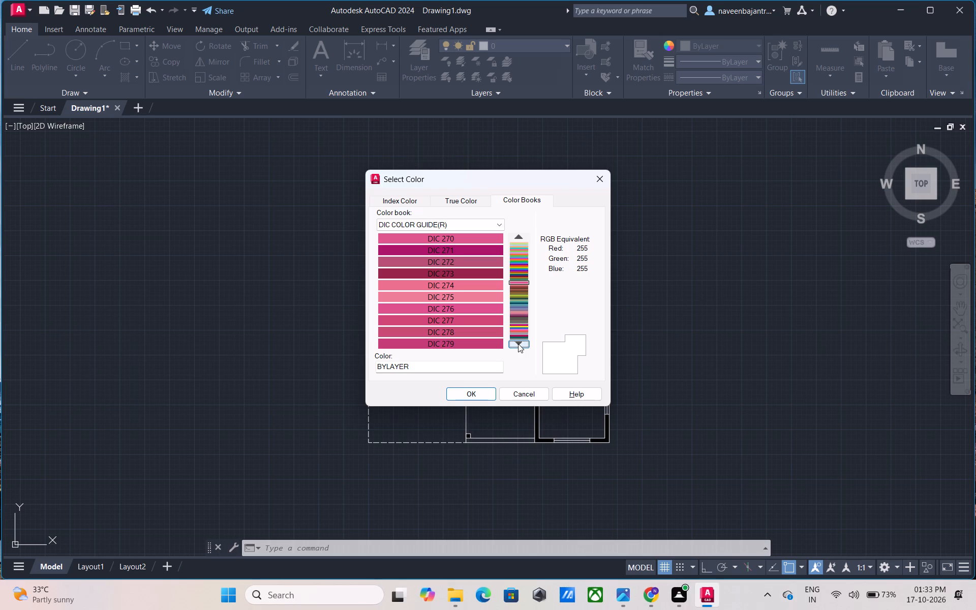
left_click(518, 344)
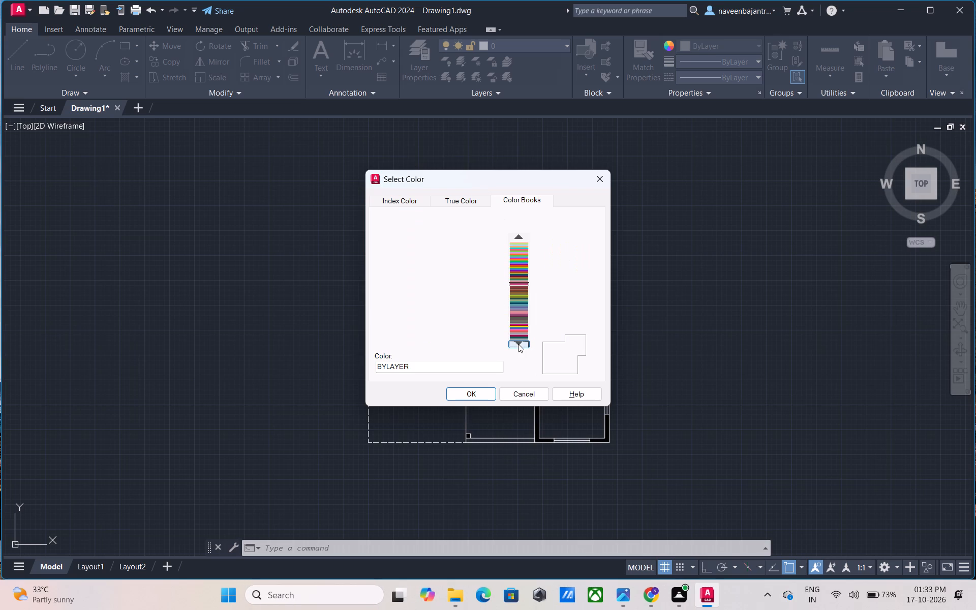
left_click(518, 344)
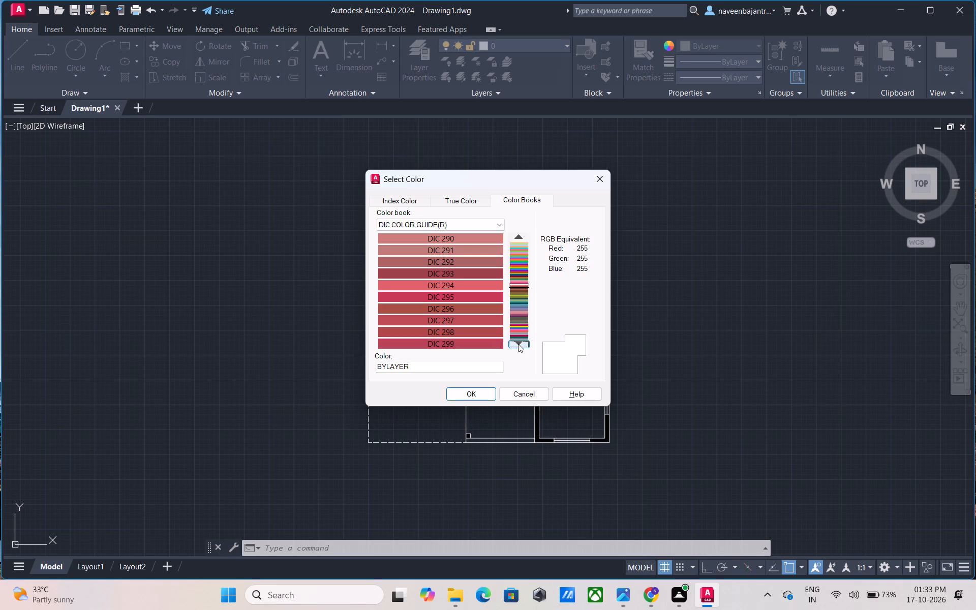
left_click(518, 344)
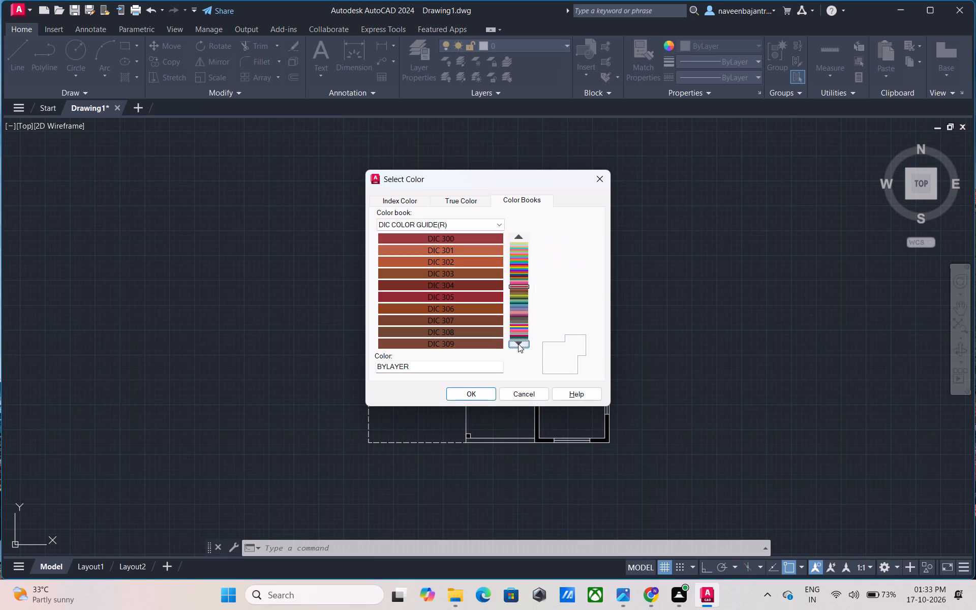
left_click(518, 344)
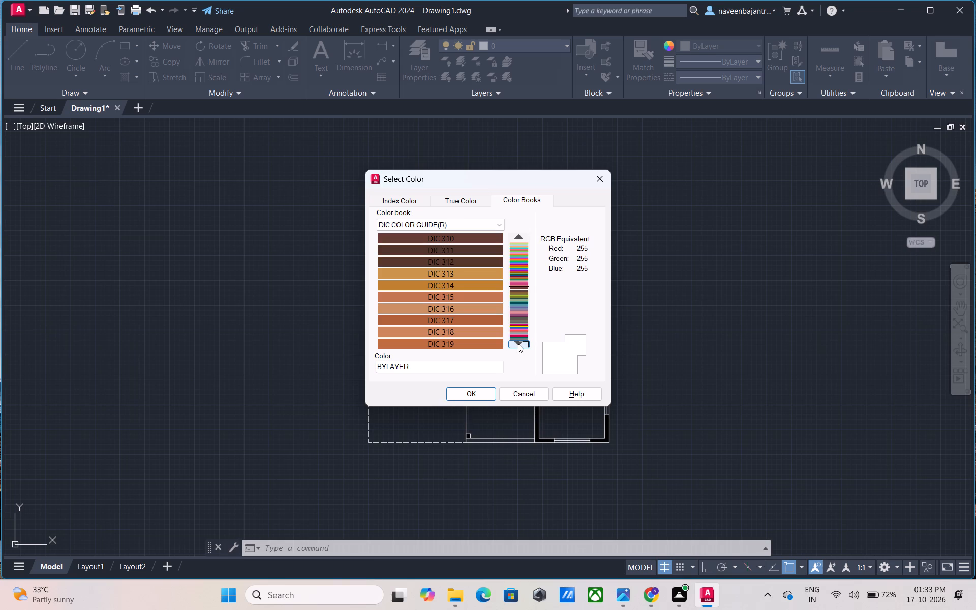
left_click(518, 344)
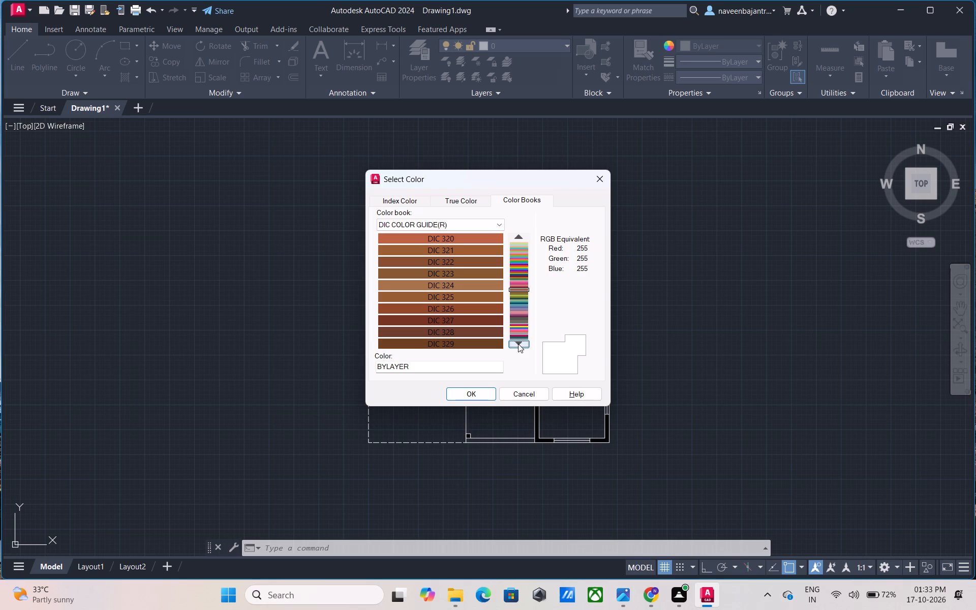
key("Down")
key("Down")
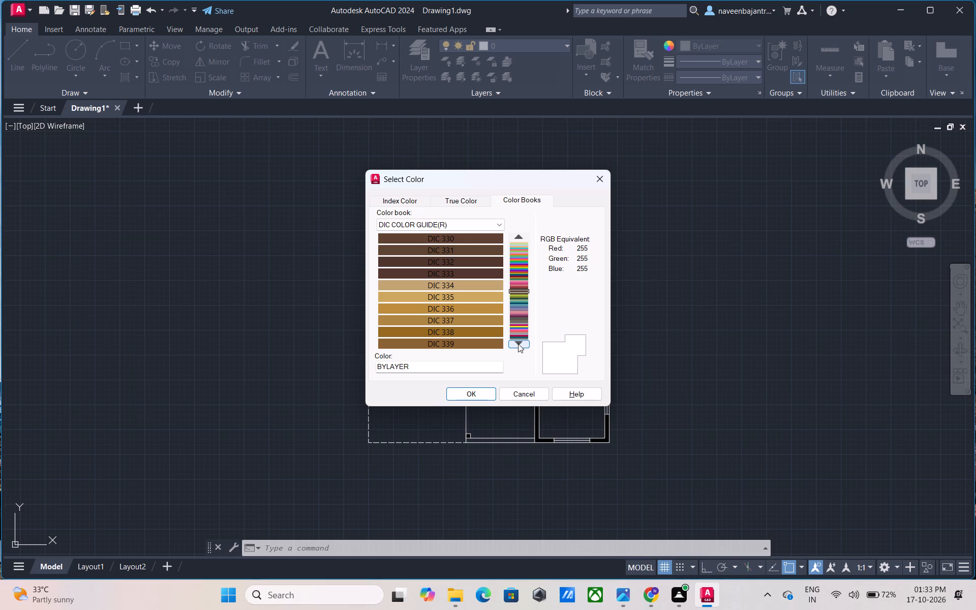
Continue browsing the DIC COLOR GUIDE(R) swatches from DIC 340 through DIC 633 for a suitable object color.
key("Down")
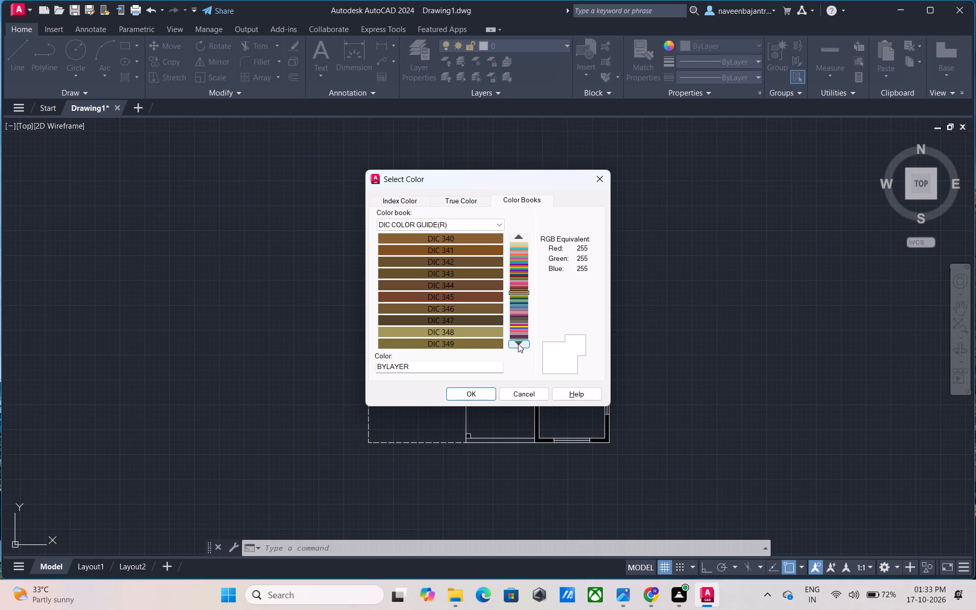
left_click(519, 345)
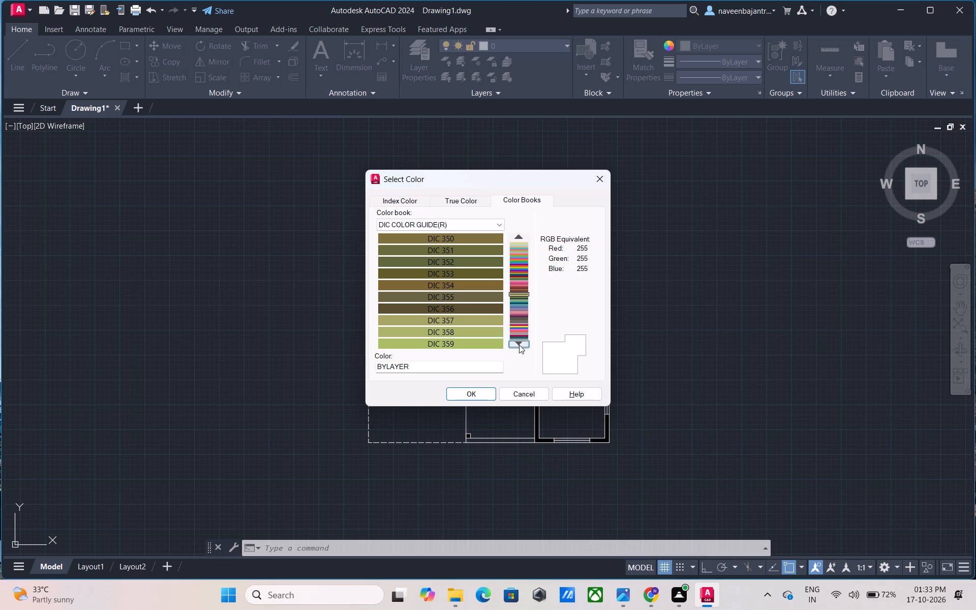
left_click(519, 345)
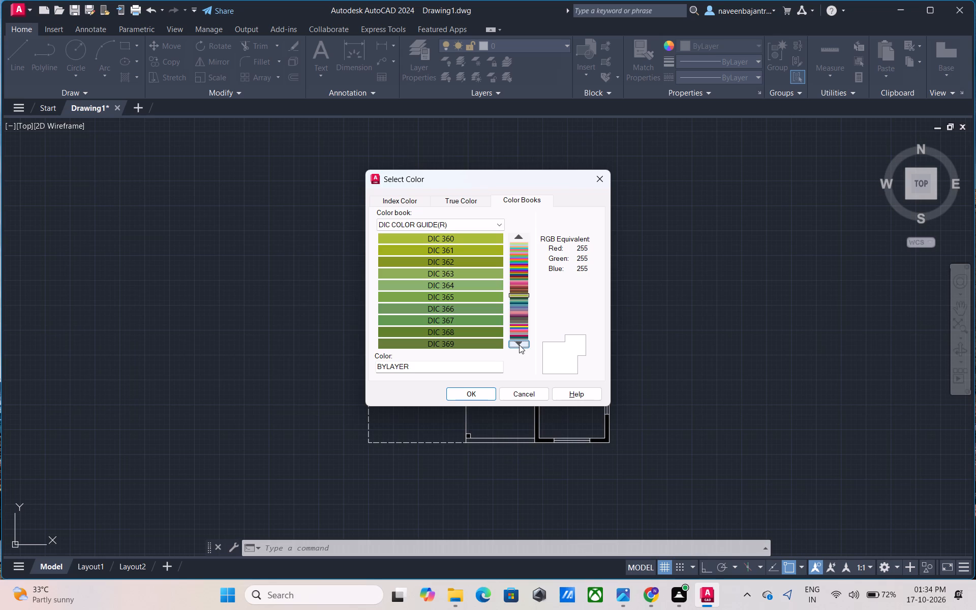
left_click(519, 345)
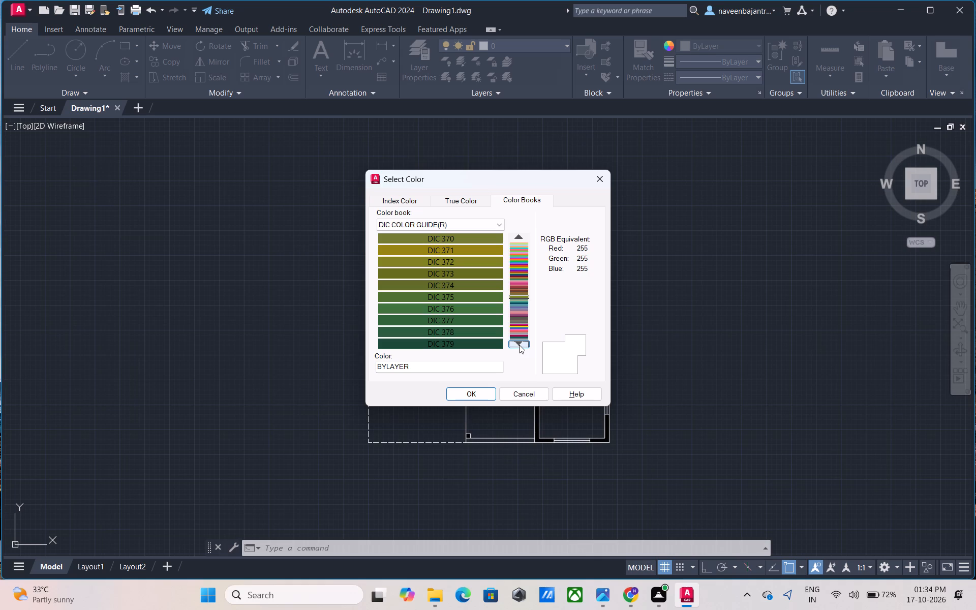
left_click(519, 345)
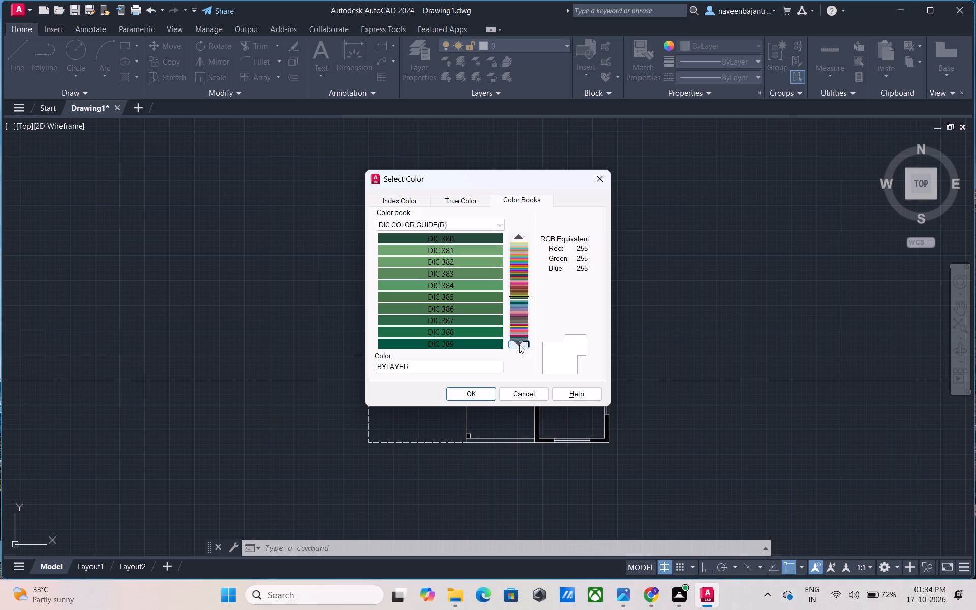
left_click(519, 345)
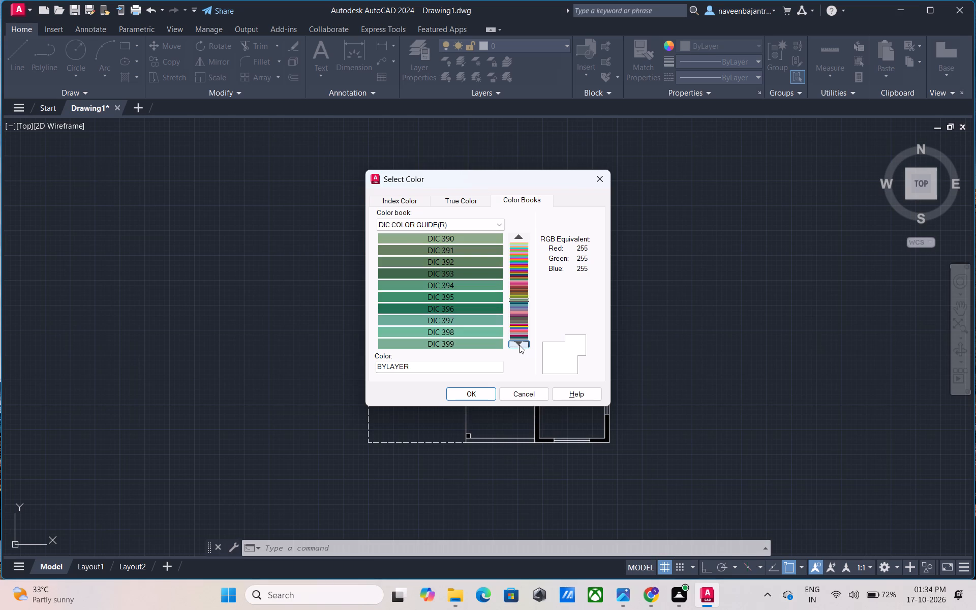
left_click(519, 345)
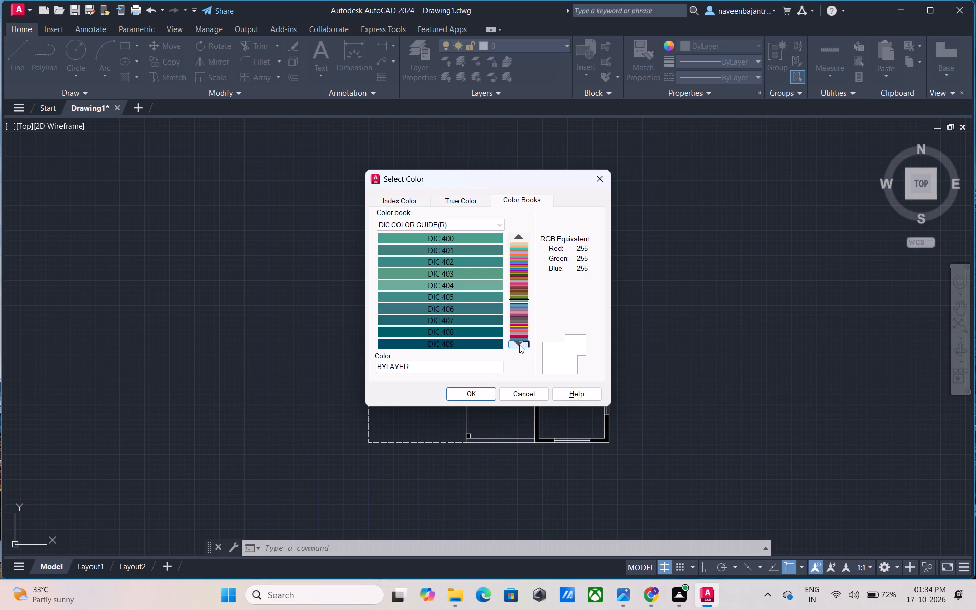
left_click(519, 345)
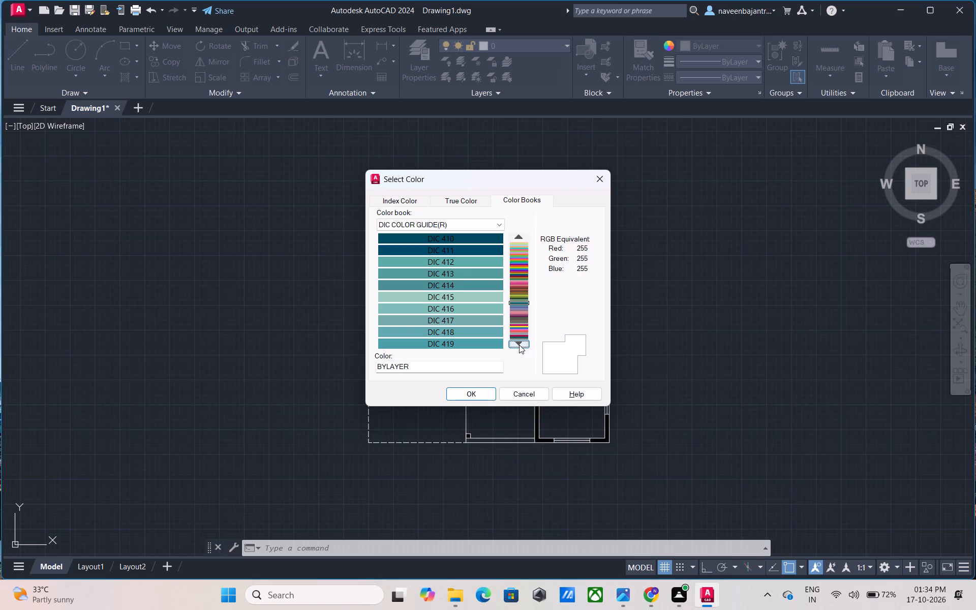
left_click(519, 345)
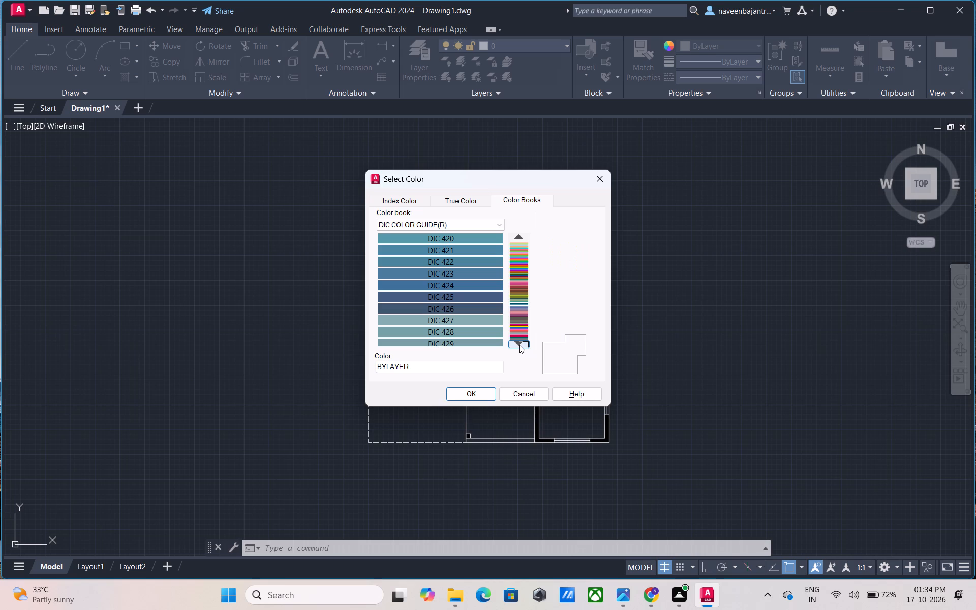
left_click(519, 345)
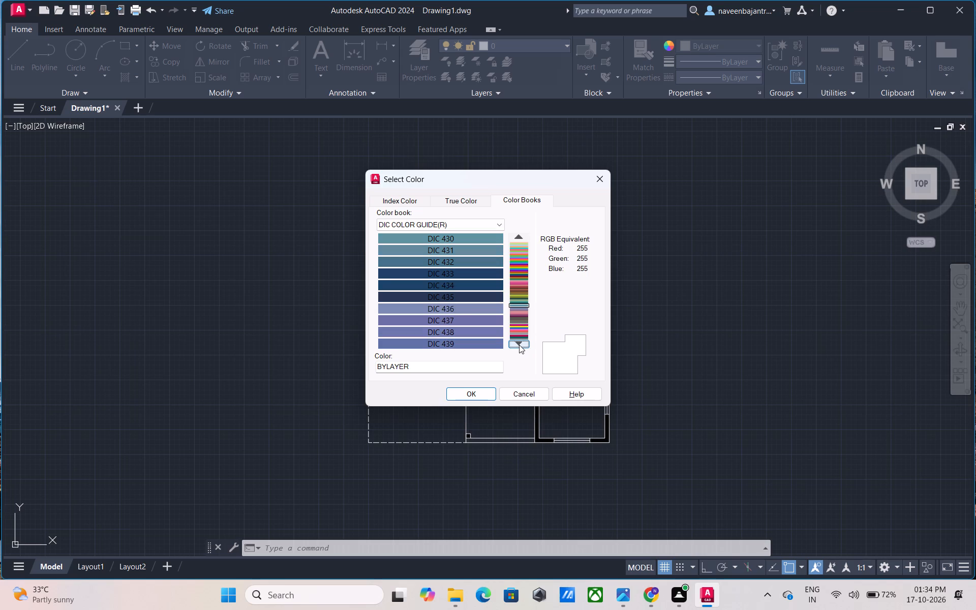
left_click(519, 345)
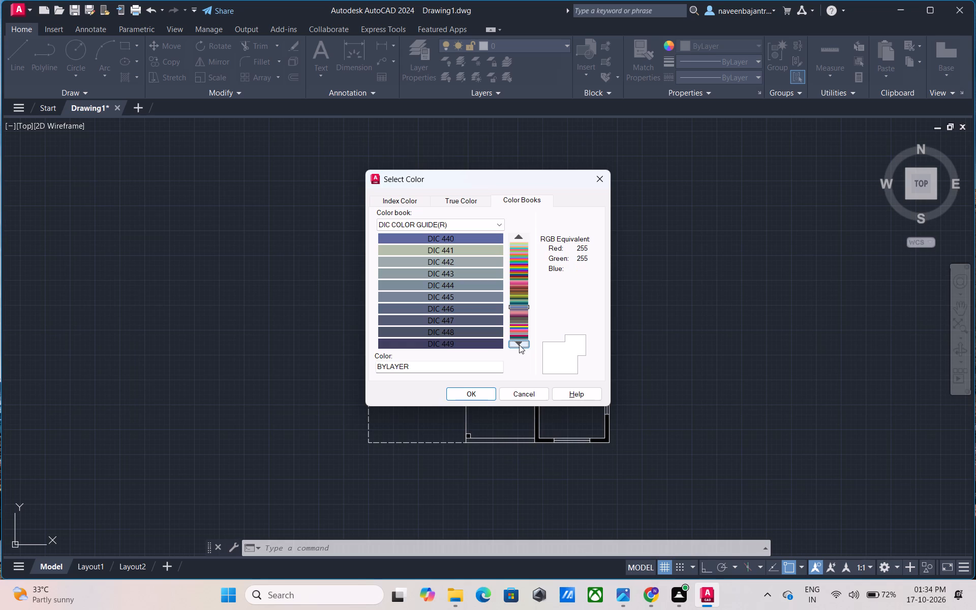
left_click(519, 345)
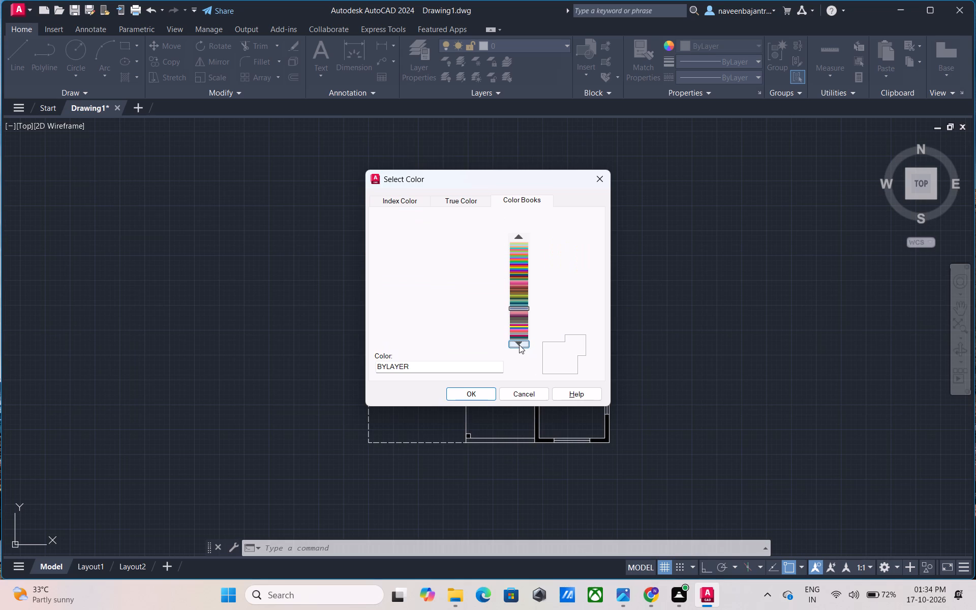
left_click(519, 345)
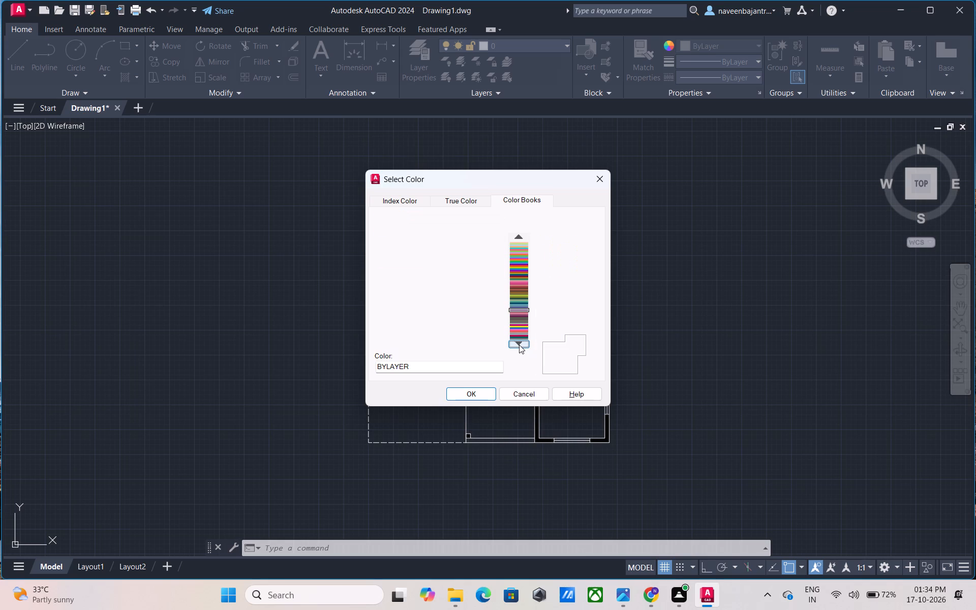
left_click(519, 345)
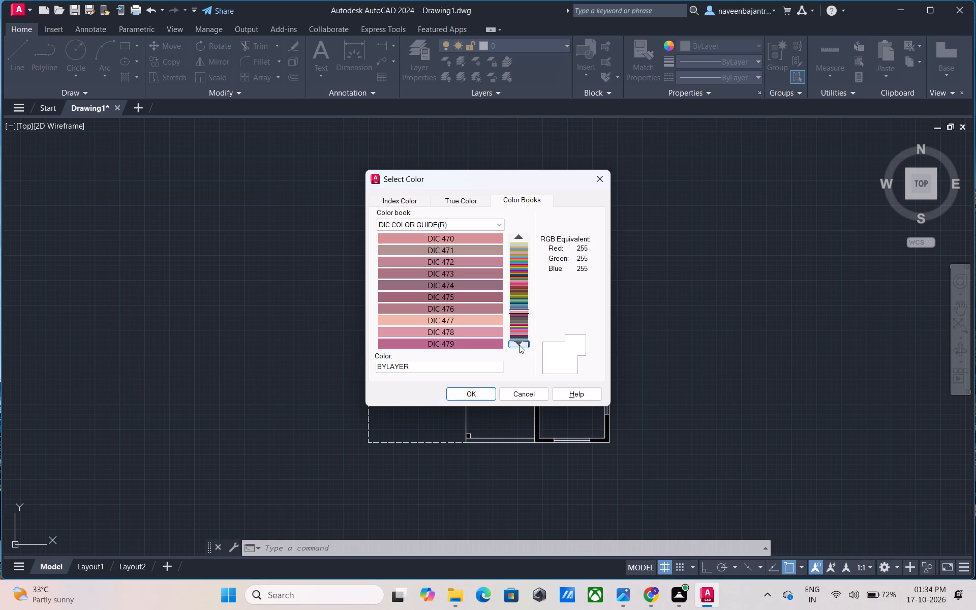
left_click(519, 345)
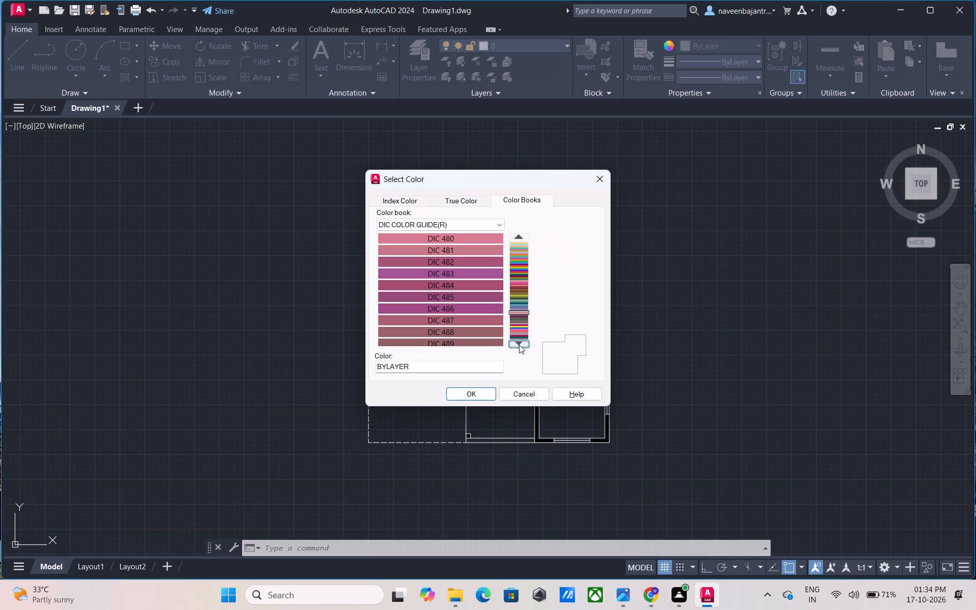
left_click(519, 345)
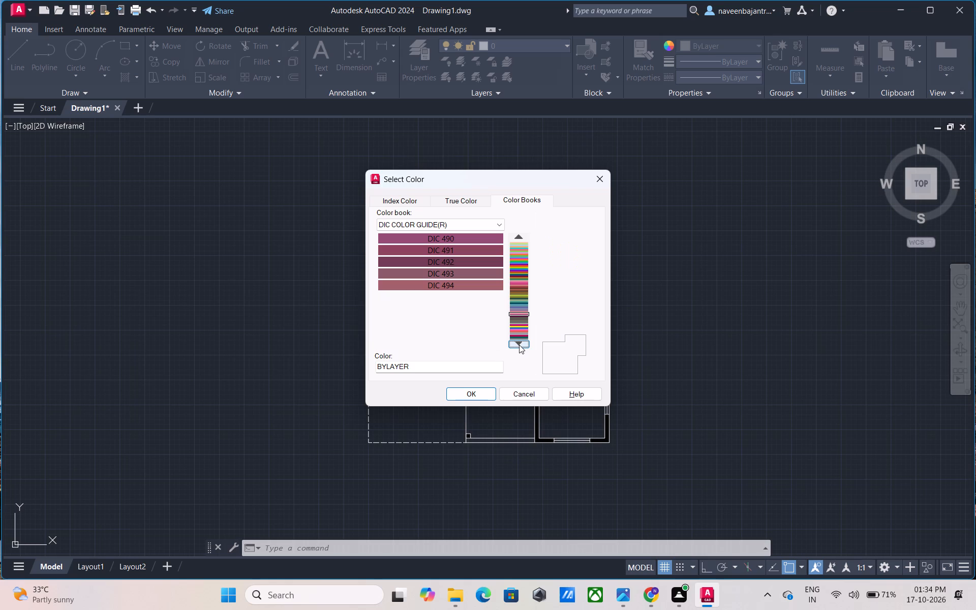
left_click(519, 345)
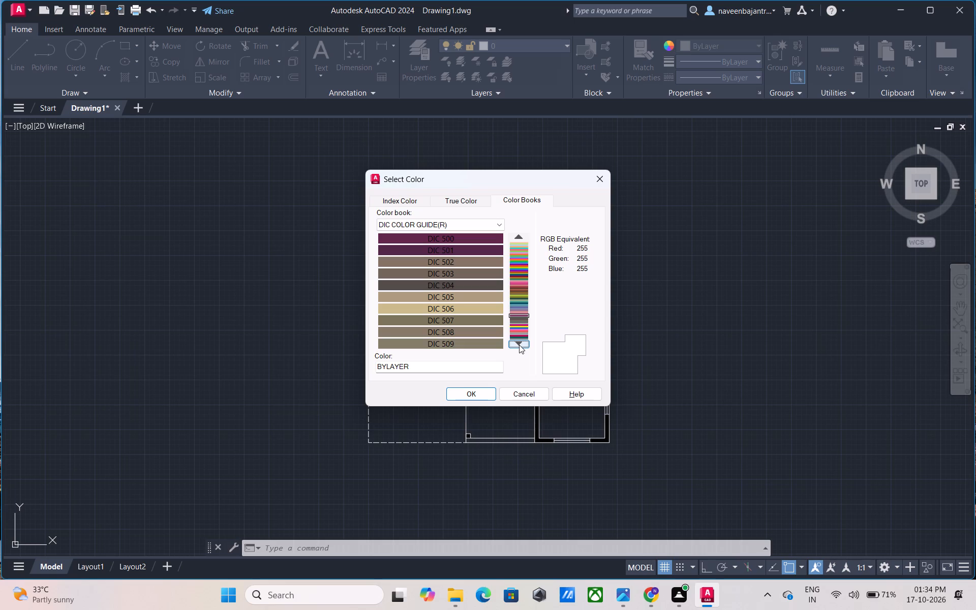
left_click(519, 345)
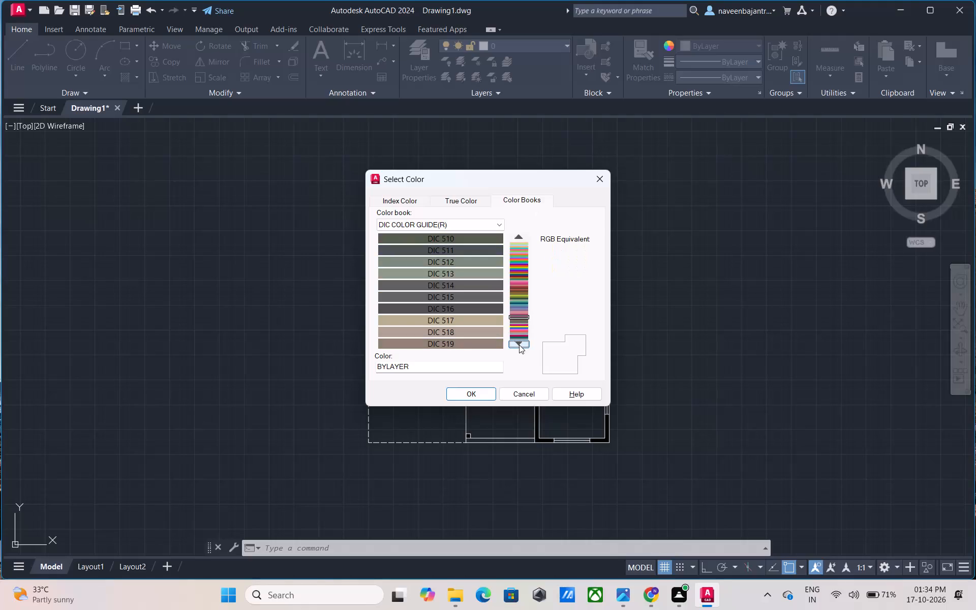
left_click(519, 345)
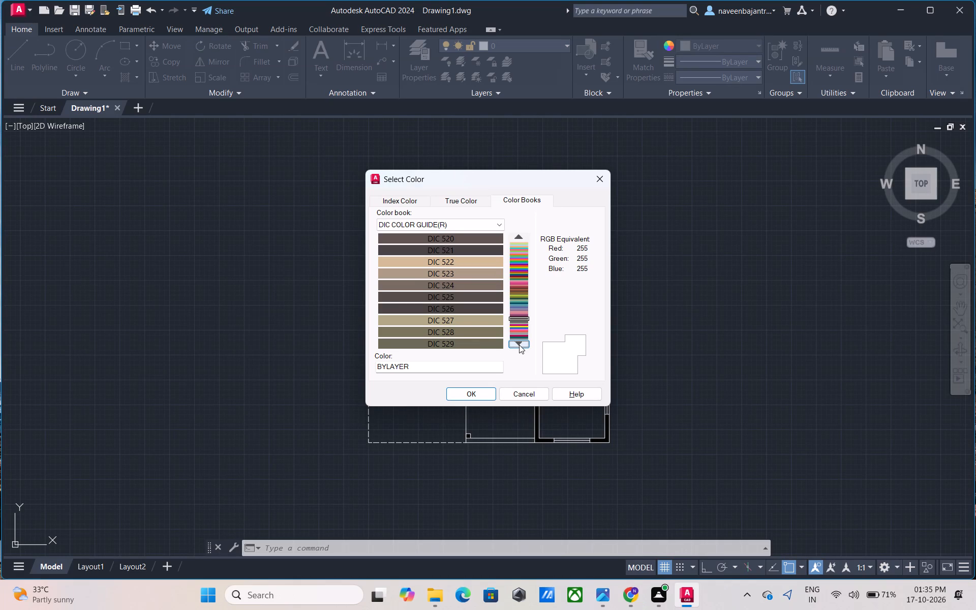
left_click(519, 345)
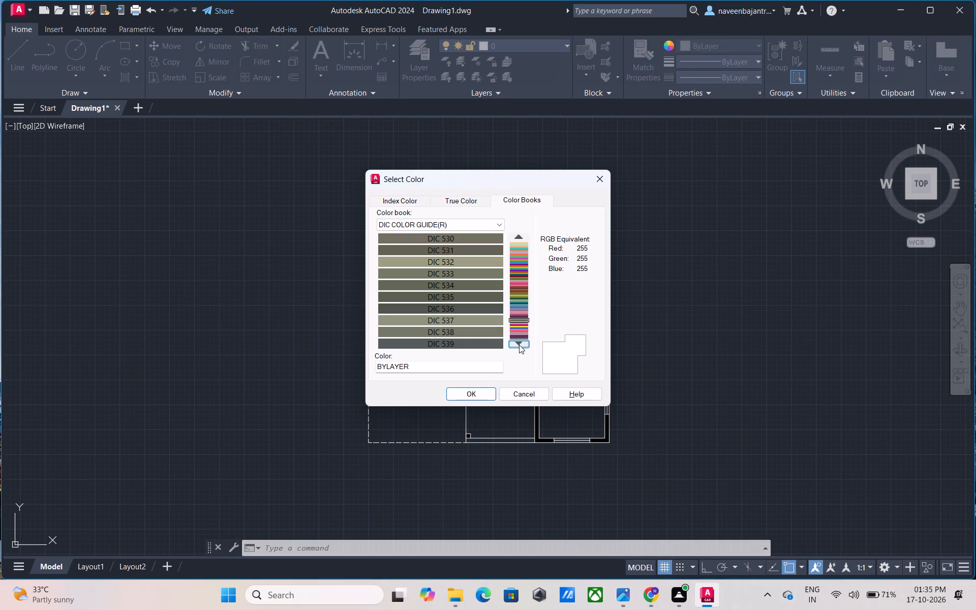
left_click(519, 345)
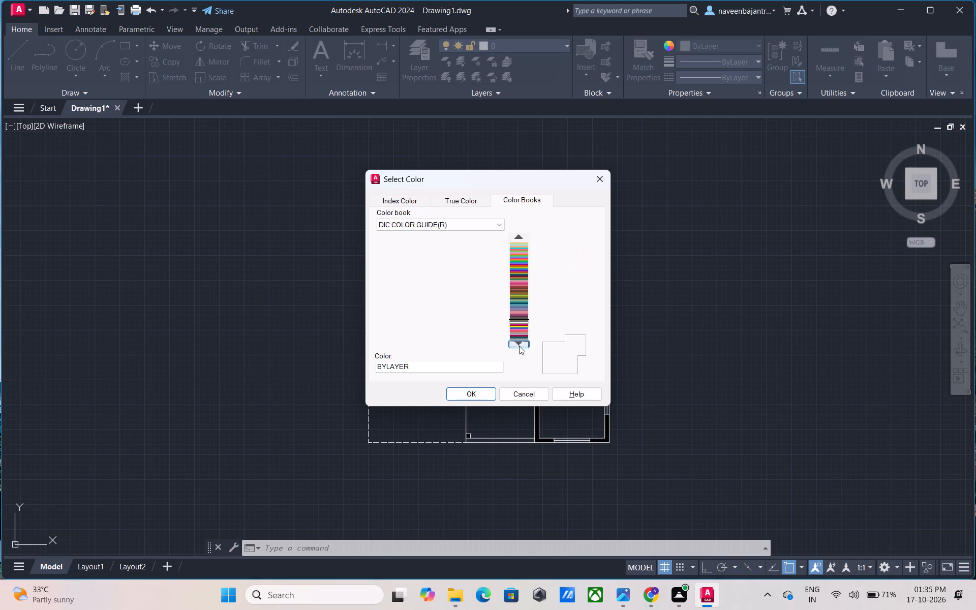
left_click(519, 346)
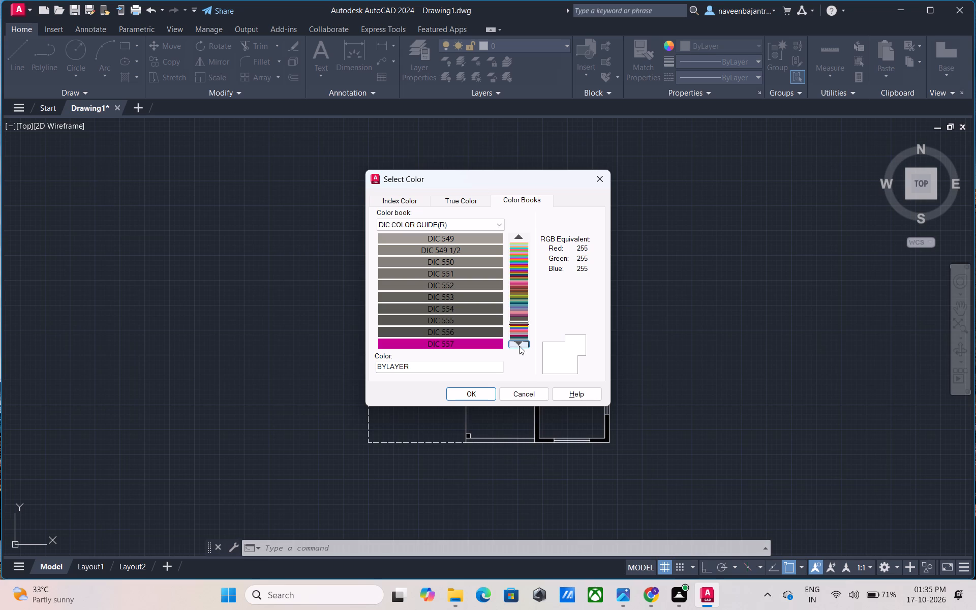
left_click(519, 346)
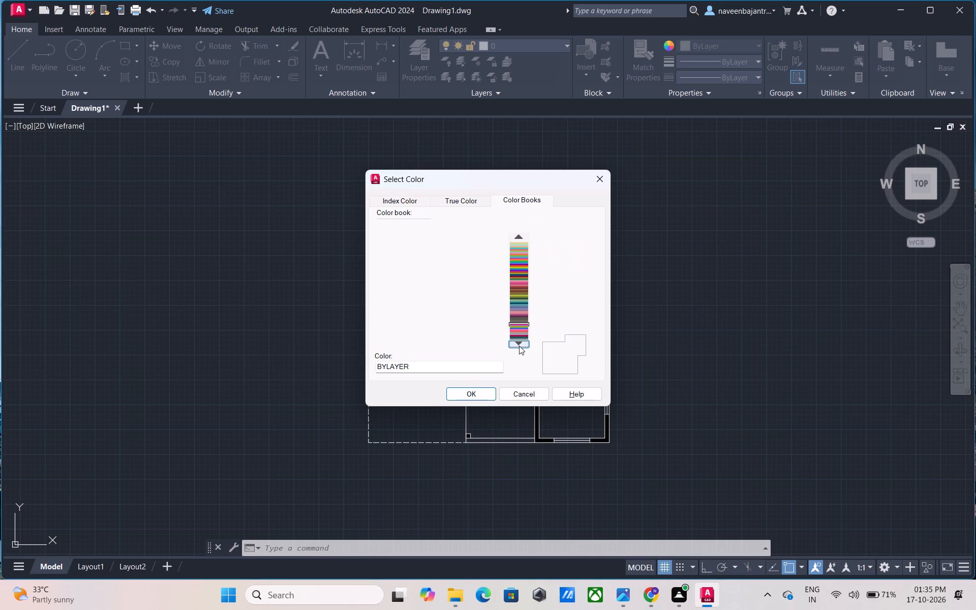
left_click(519, 346)
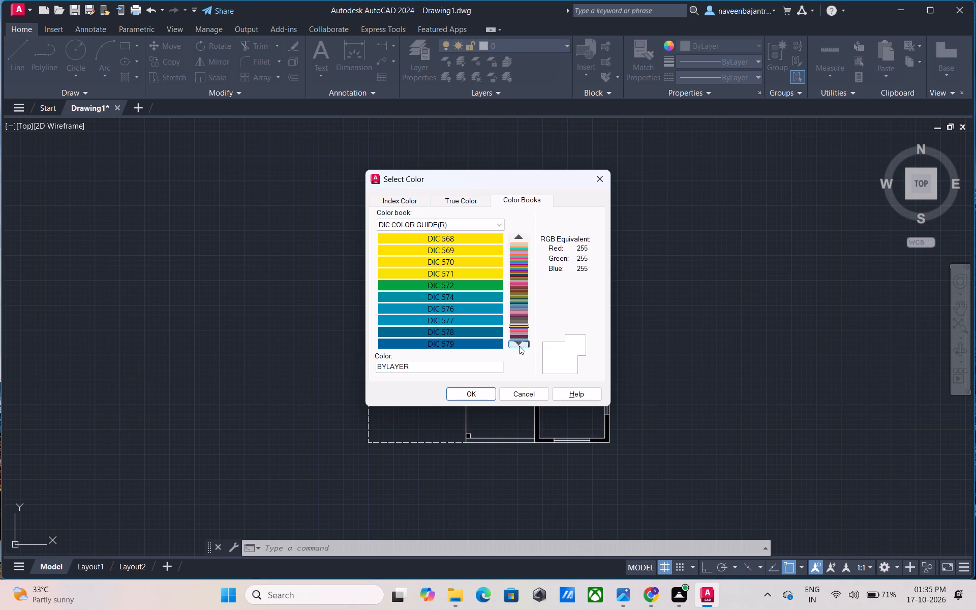
left_click(519, 346)
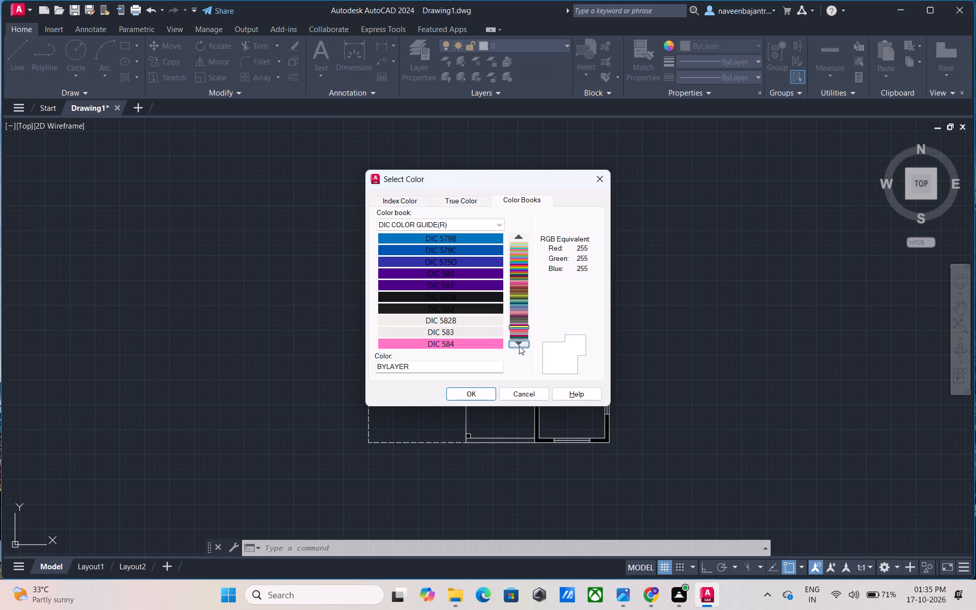
left_click(519, 346)
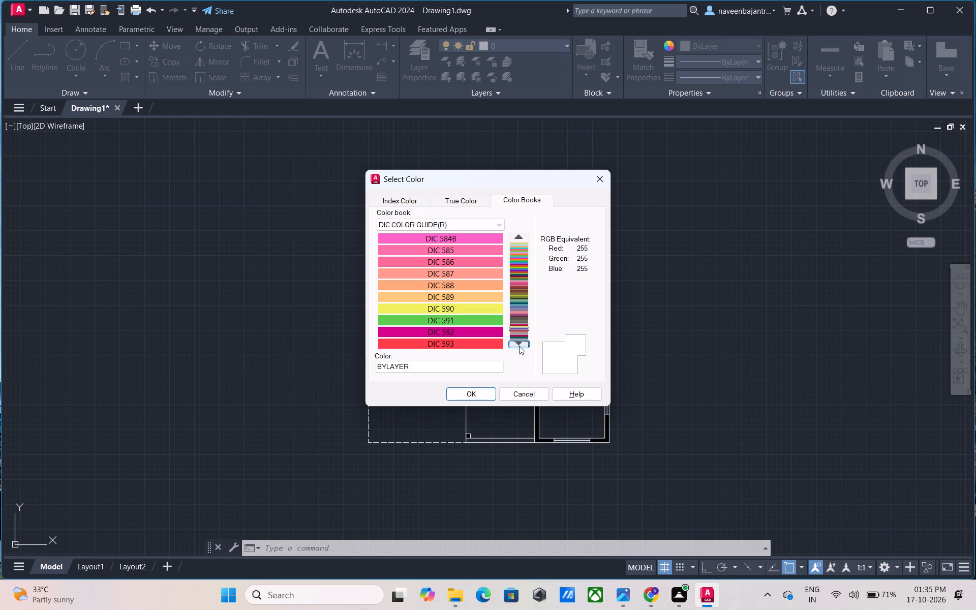
left_click(519, 346)
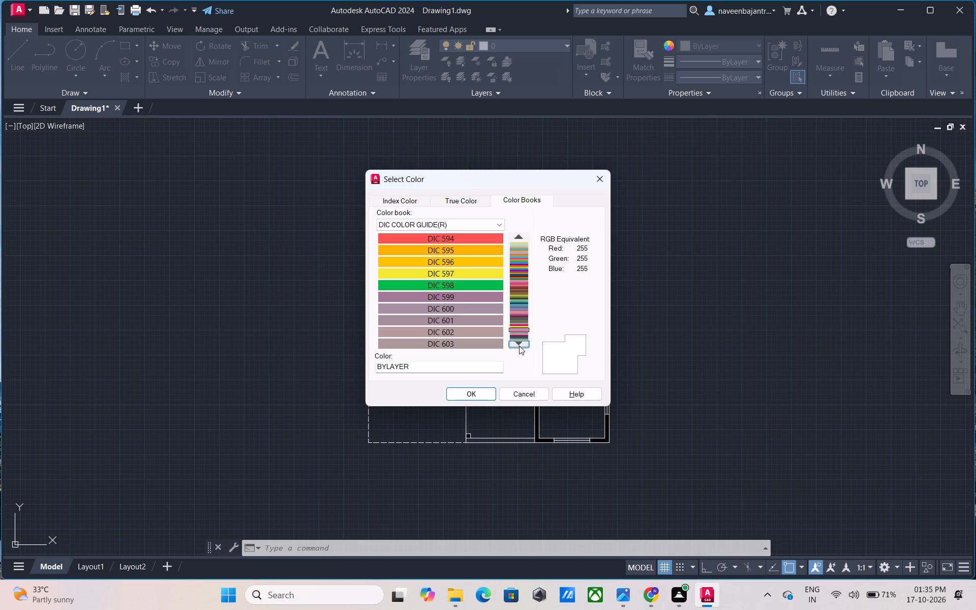
left_click(519, 346)
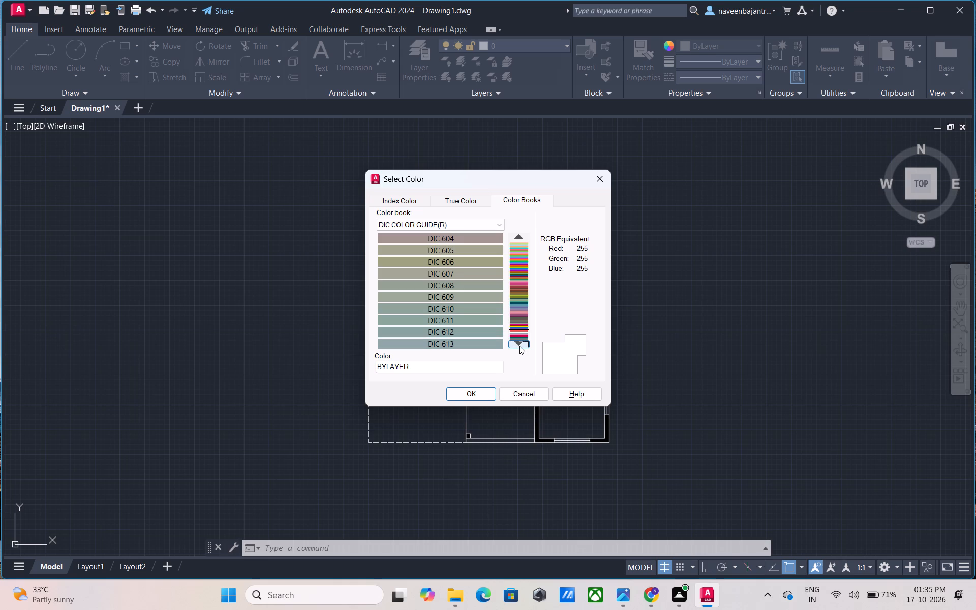
left_click(519, 346)
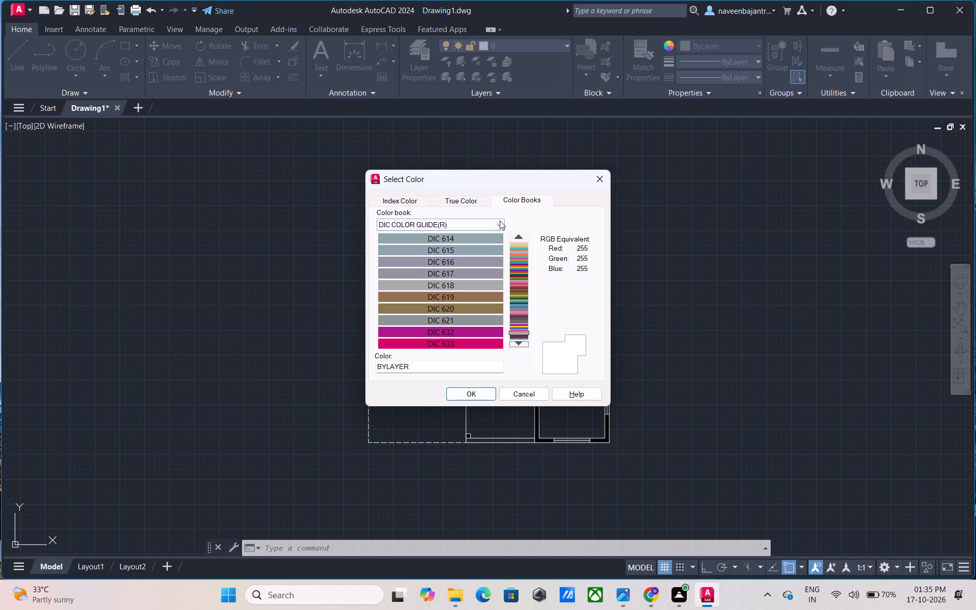
Browse back through the DIC COLOR GUIDE(R) swatches from DIC 613 down to DIC 270 for a suitable object color.
left_click(522, 236)
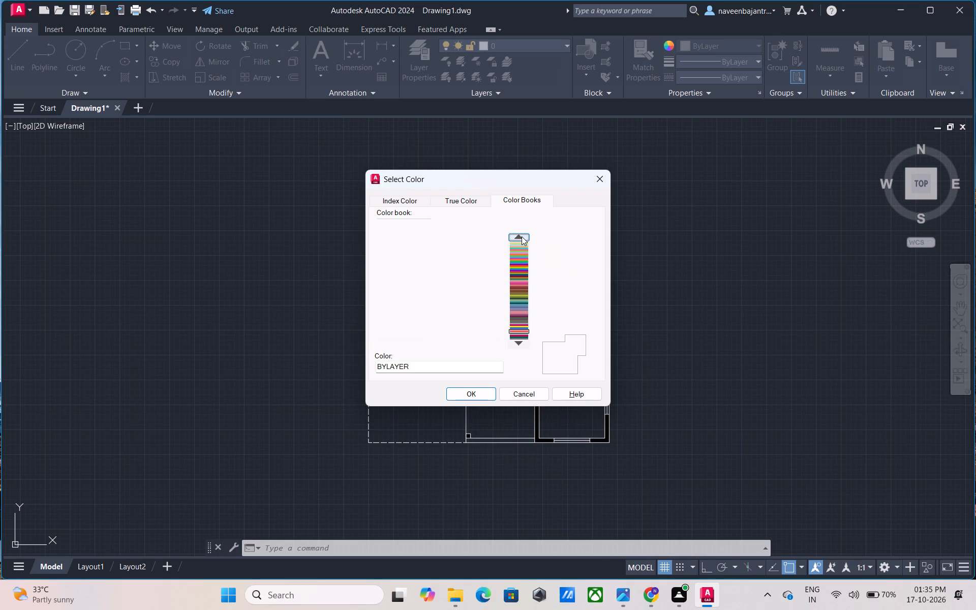
left_click(522, 236)
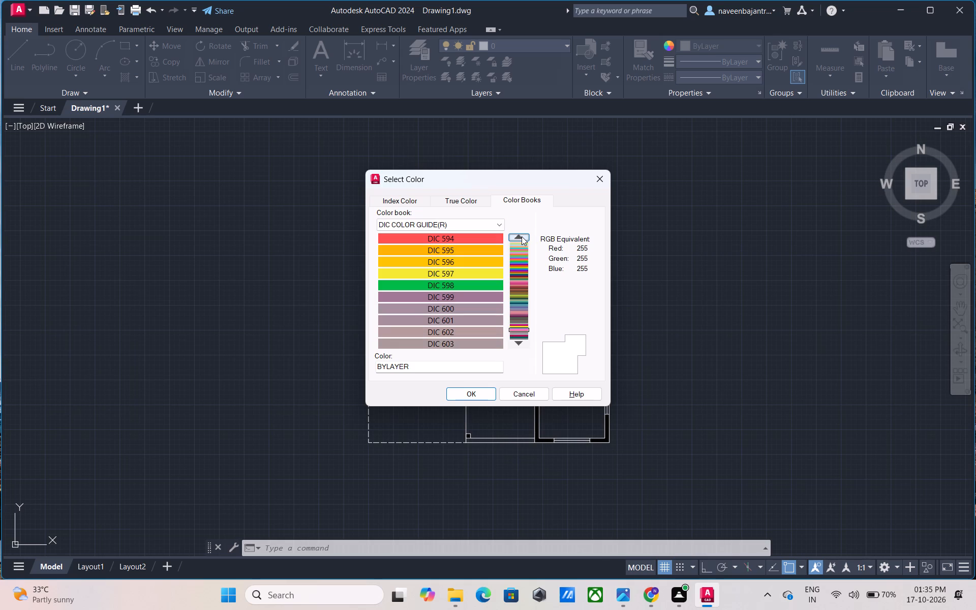
left_click(522, 236)
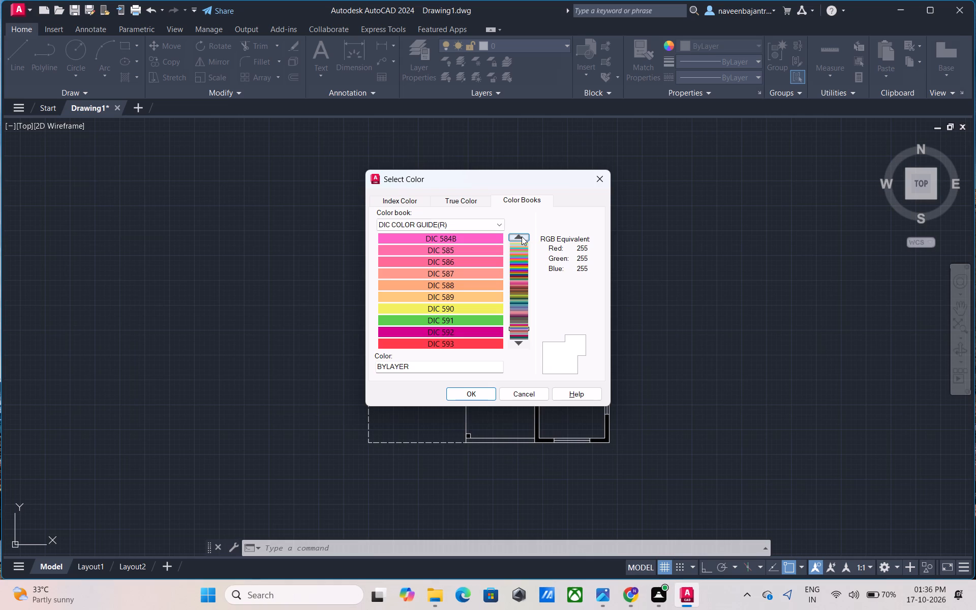
left_click(522, 236)
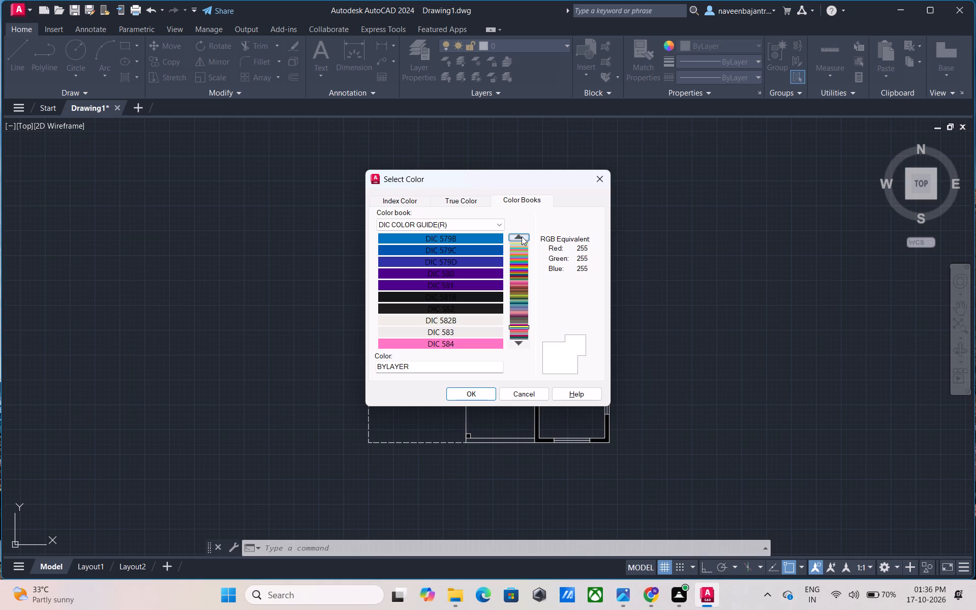
left_click(522, 236)
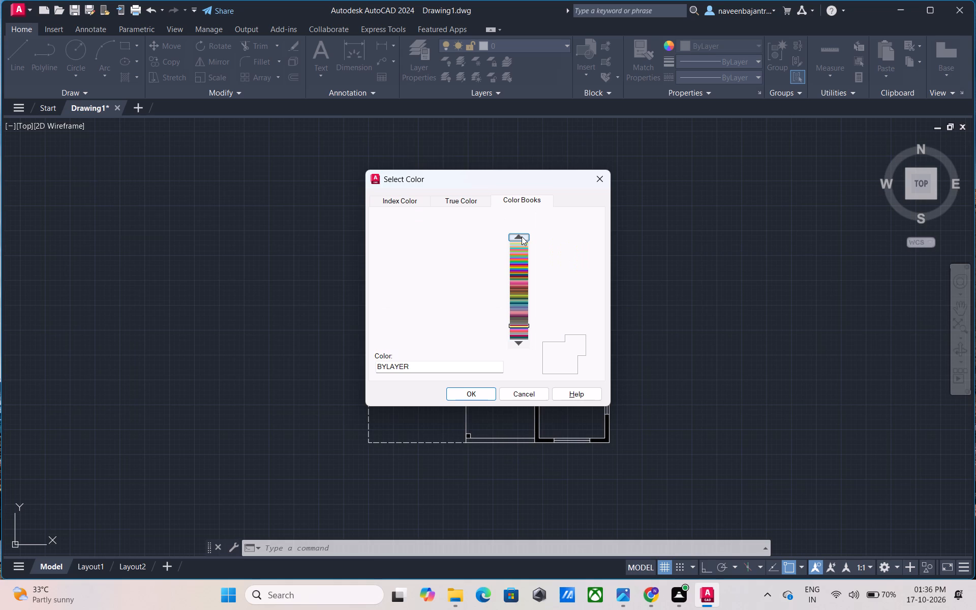
left_click(522, 236)
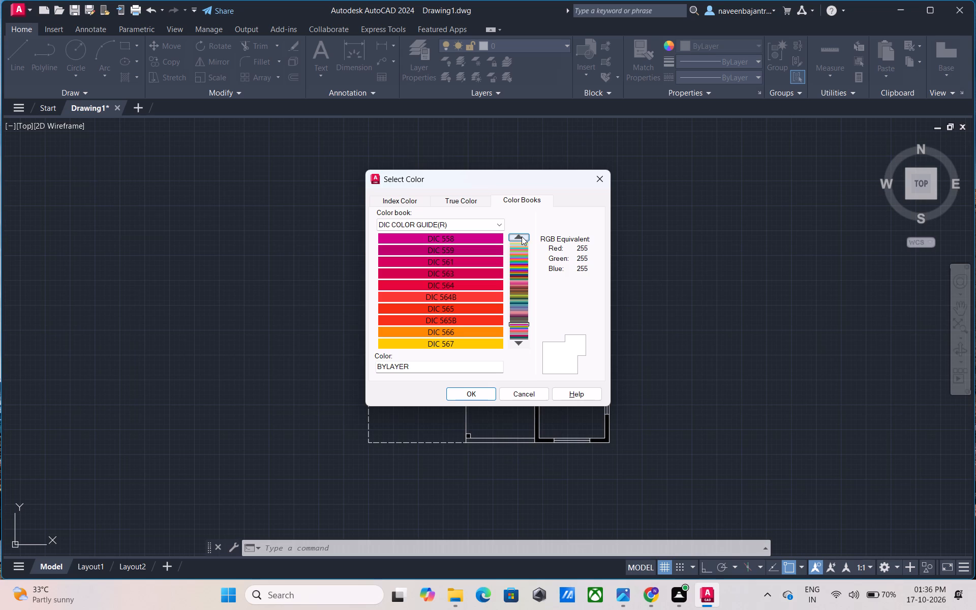
left_click(522, 236)
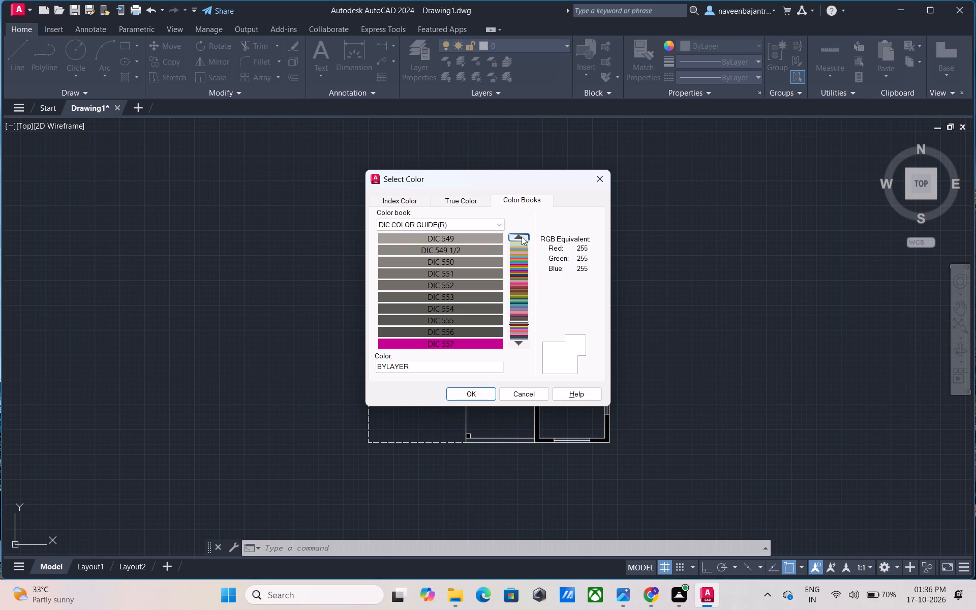
left_click(522, 236)
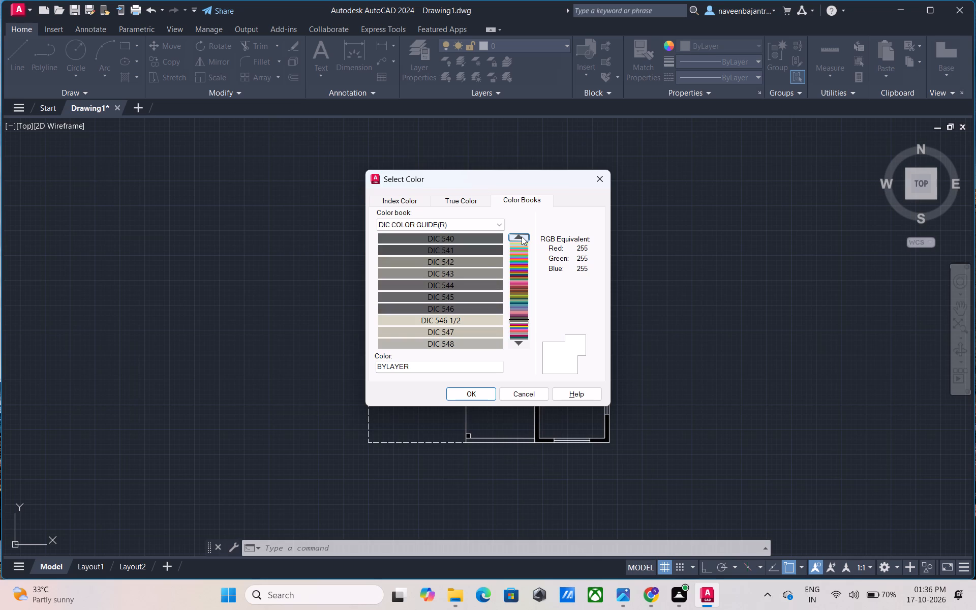
left_click(522, 236)
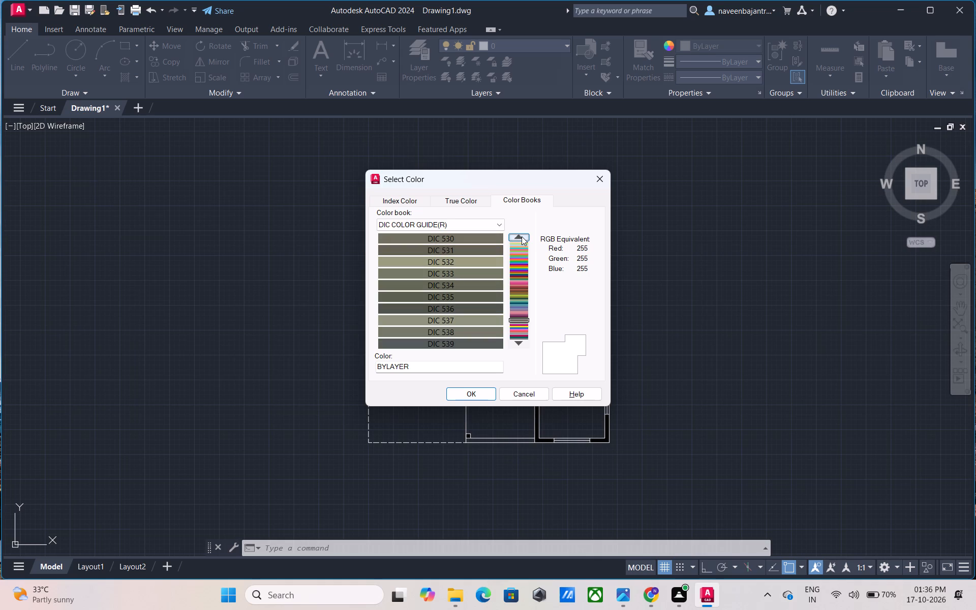
left_click(522, 236)
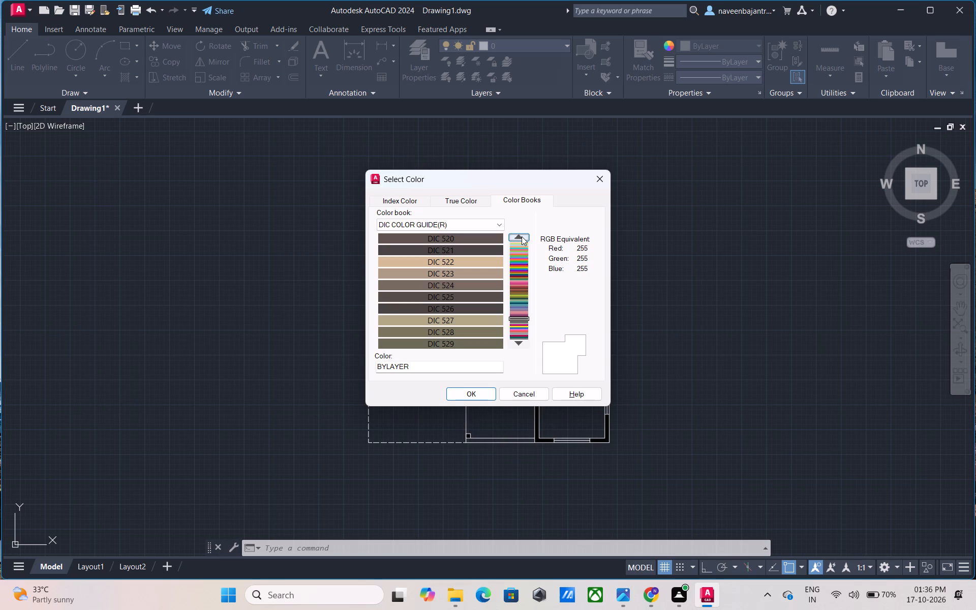
left_click(522, 236)
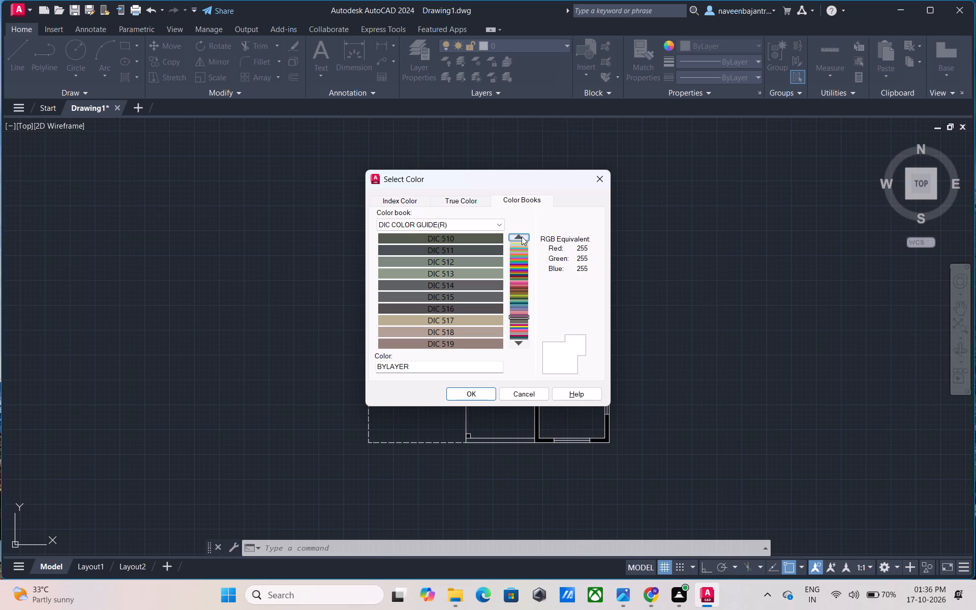
left_click(522, 236)
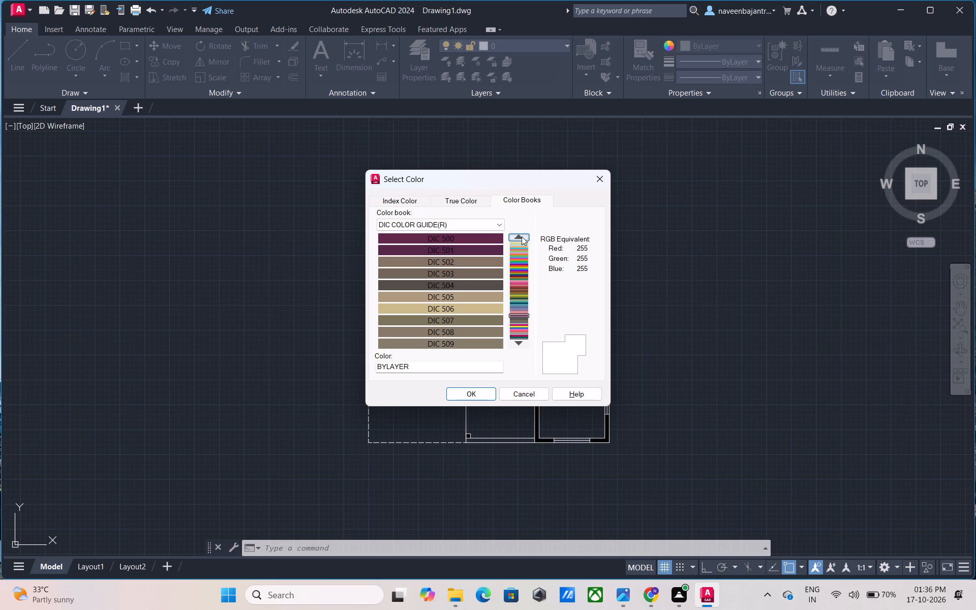
left_click(522, 236)
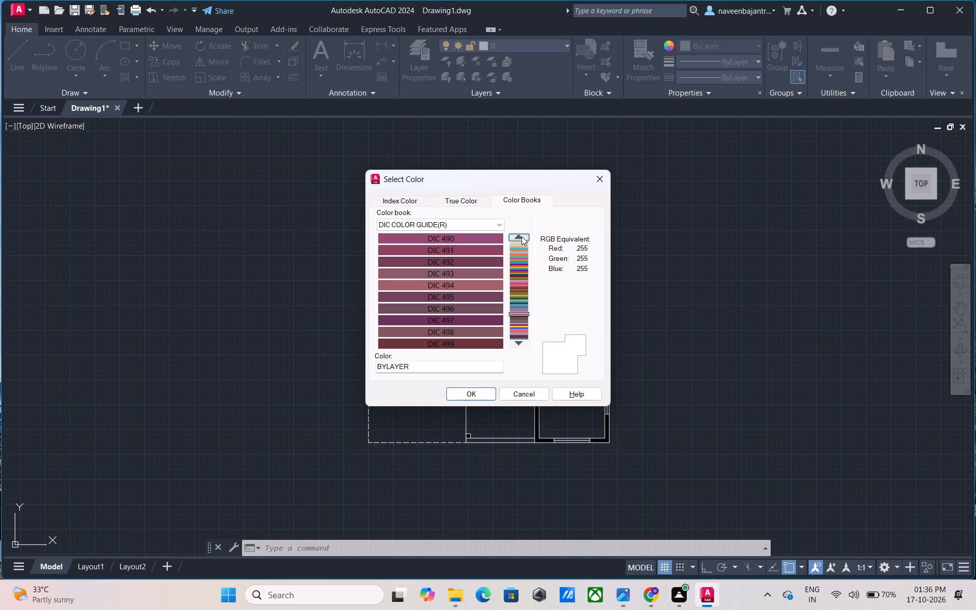
left_click(522, 236)
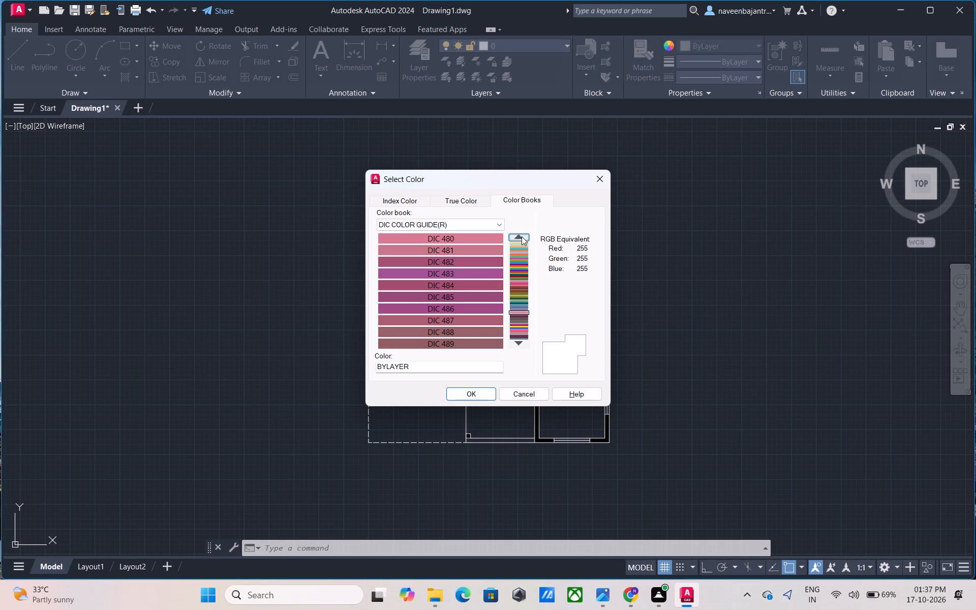
left_click(522, 236)
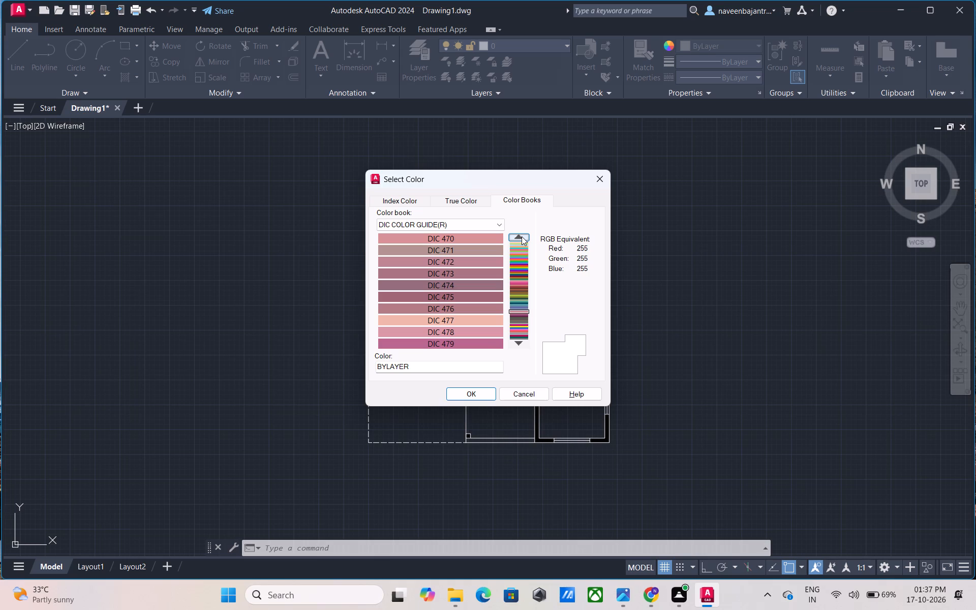
left_click(522, 236)
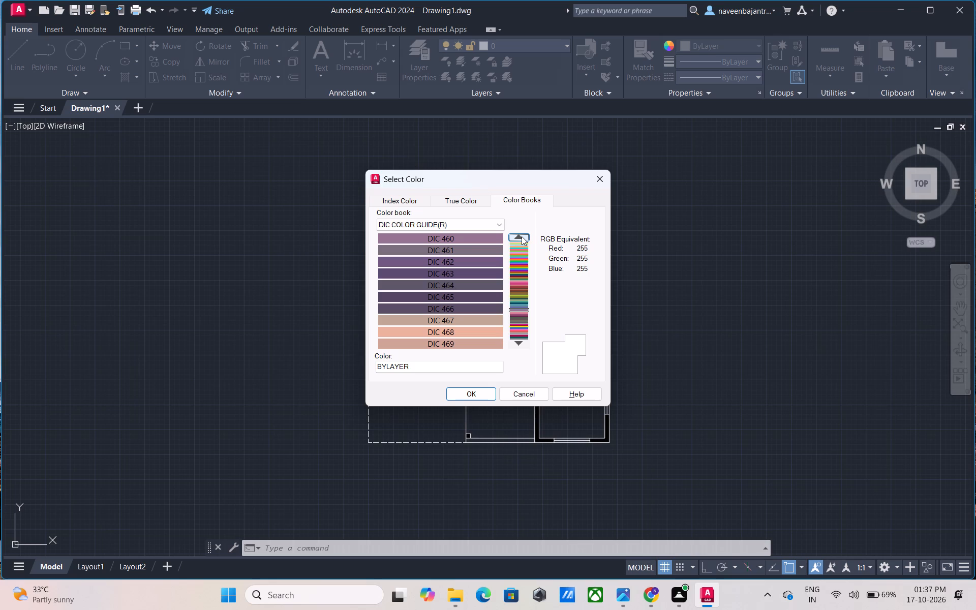
left_click(522, 236)
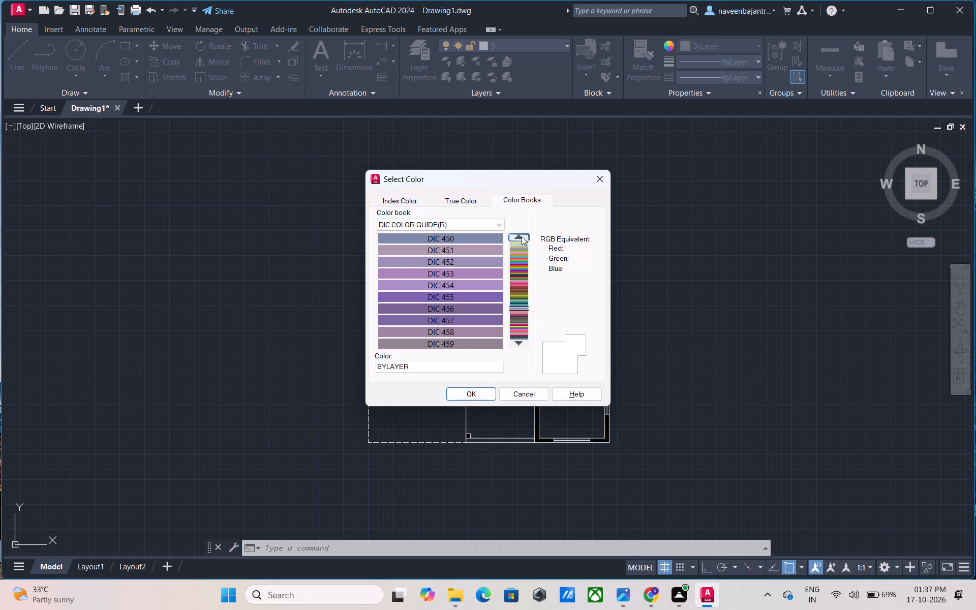
left_click(522, 236)
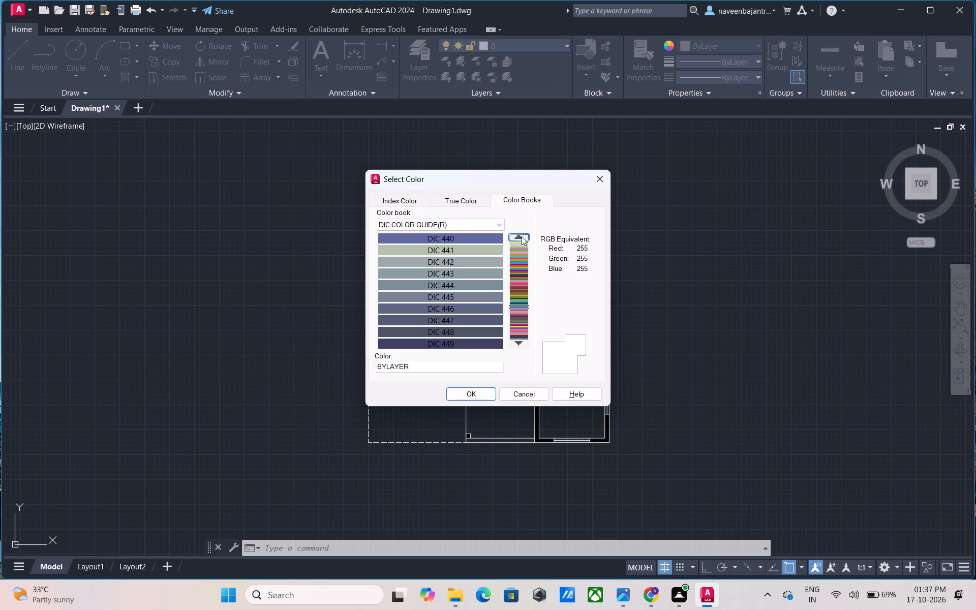
left_click(522, 236)
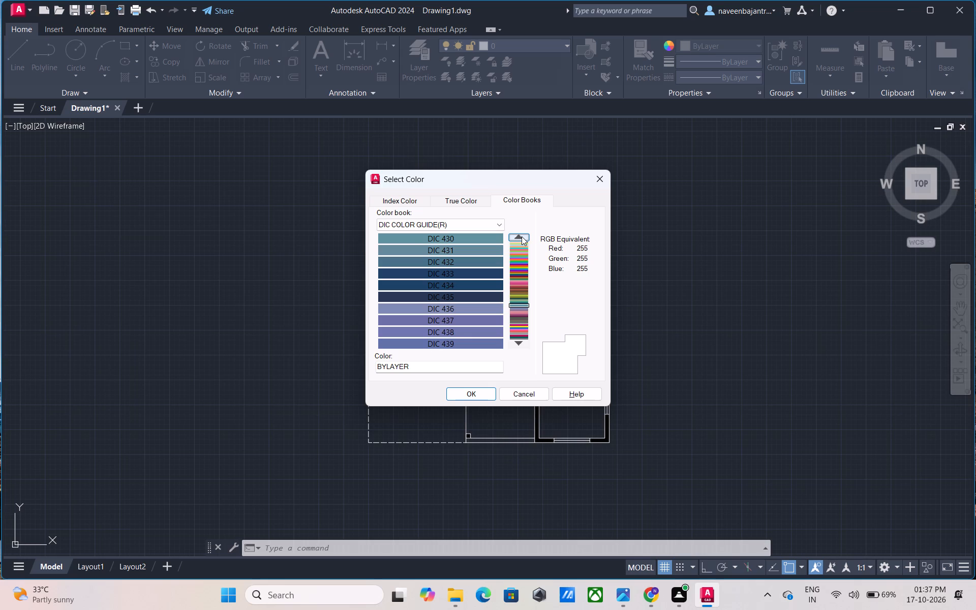
left_click(522, 236)
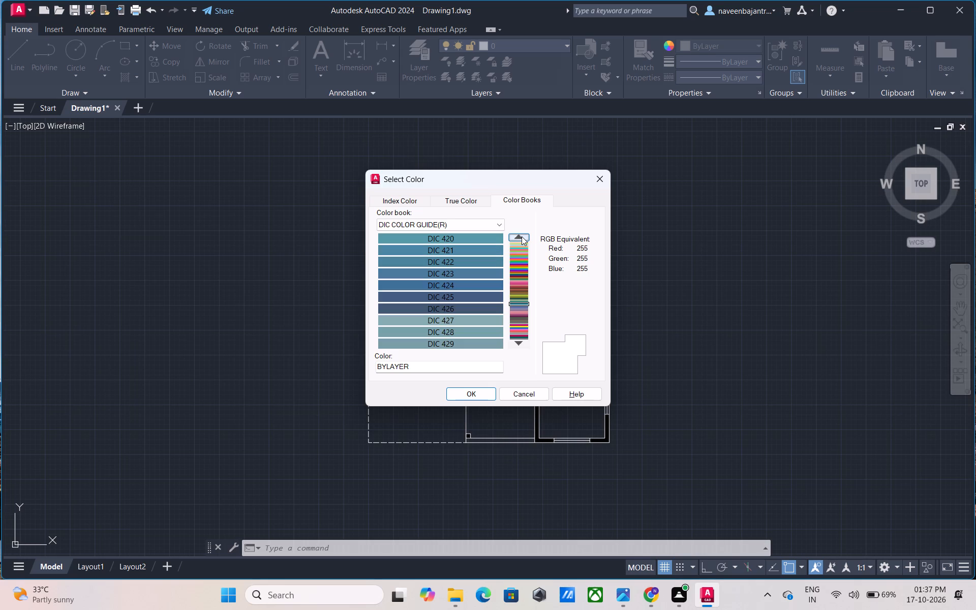
left_click(522, 236)
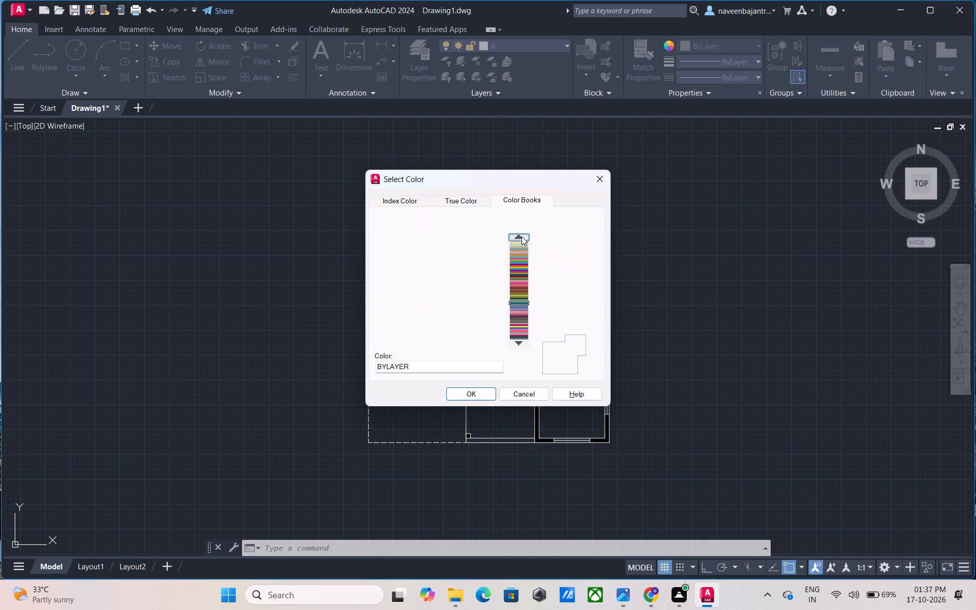
left_click(522, 236)
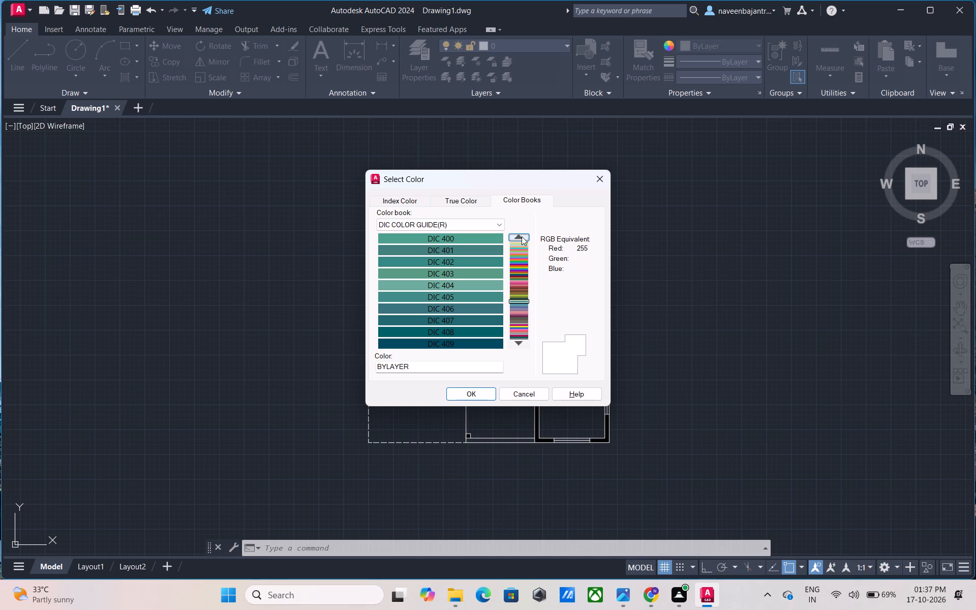
left_click(522, 236)
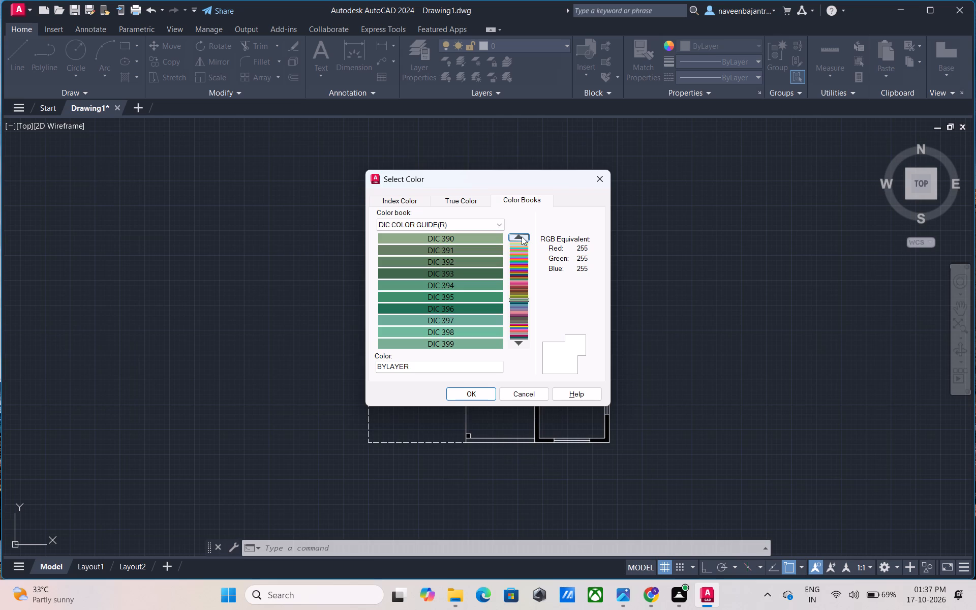
left_click(522, 236)
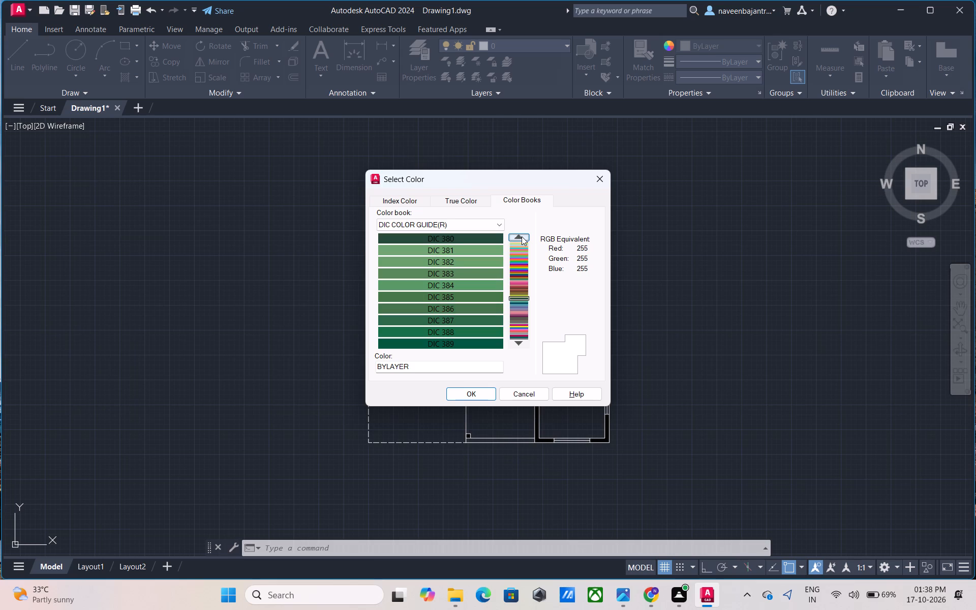
left_click(522, 236)
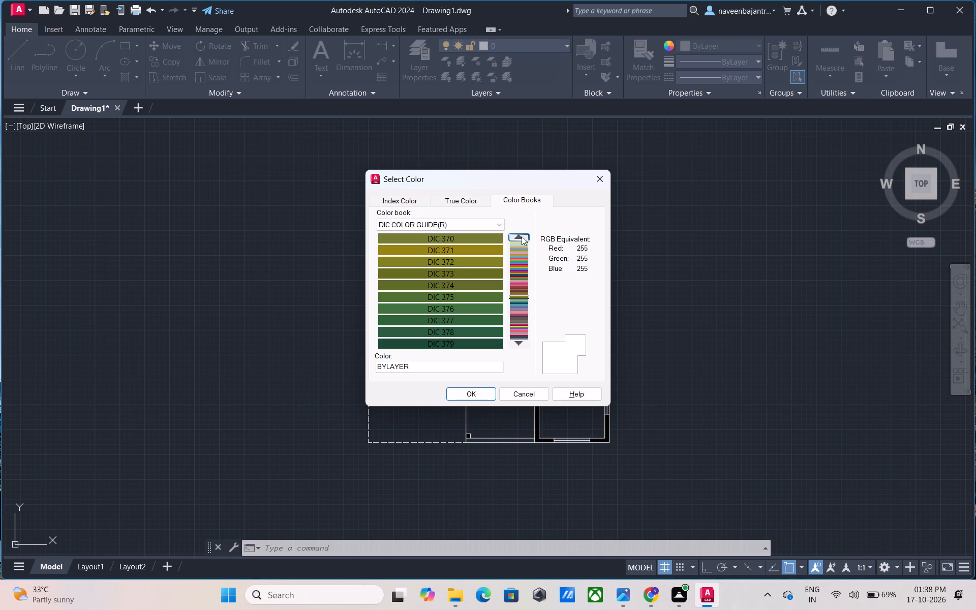
left_click(522, 236)
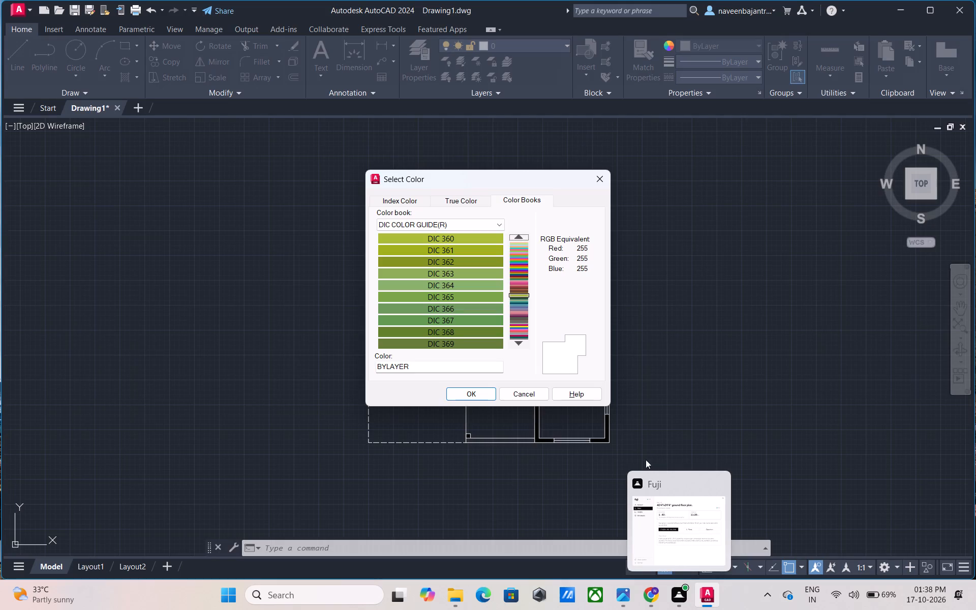
left_click(518, 235)
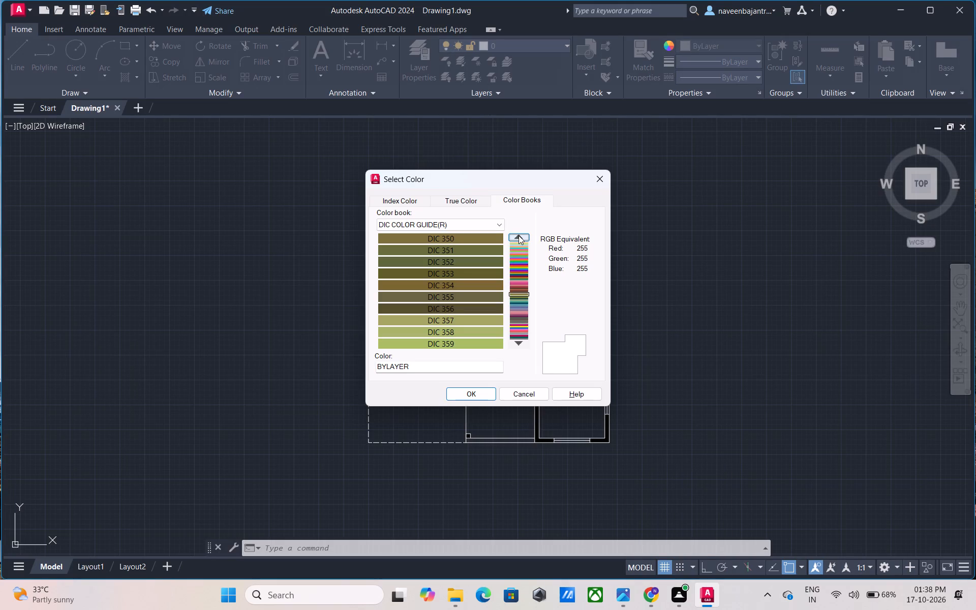
left_click(518, 235)
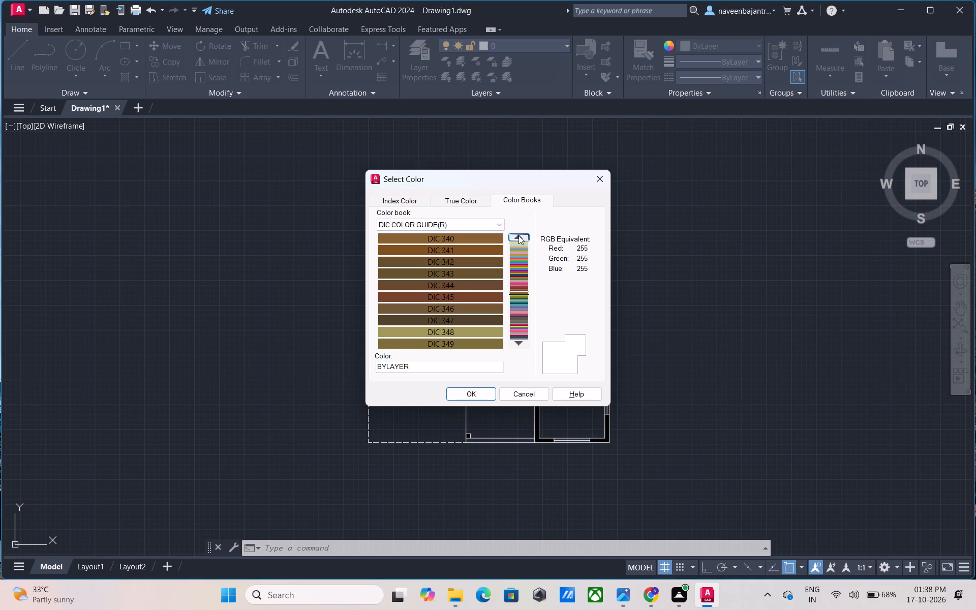
left_click(518, 235)
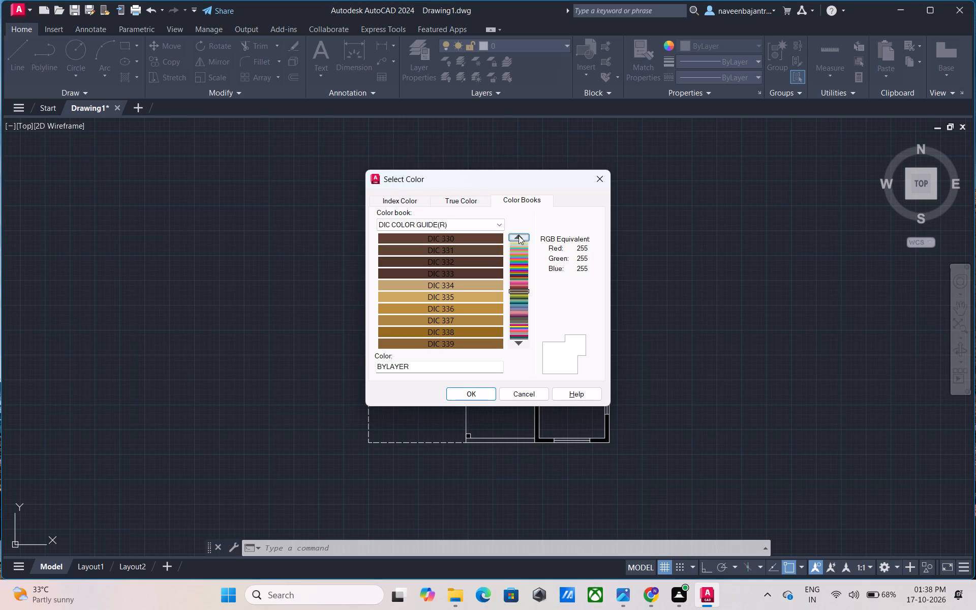
left_click(518, 235)
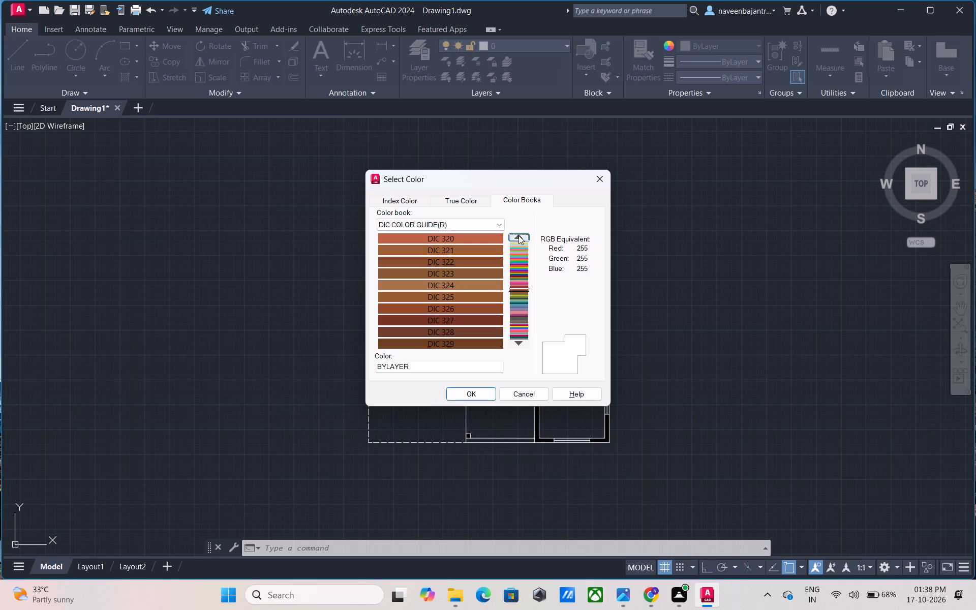
left_click(518, 235)
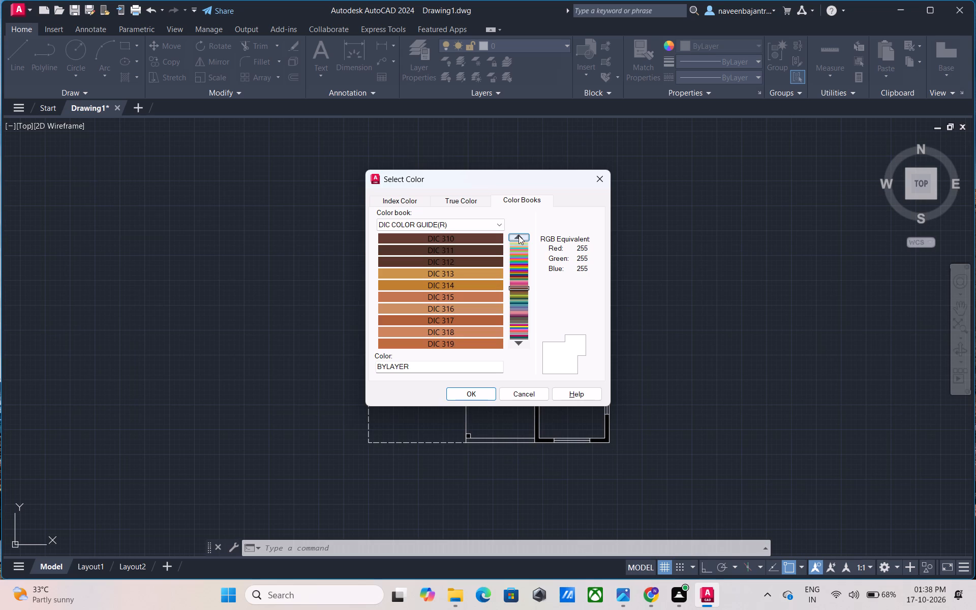
left_click(518, 235)
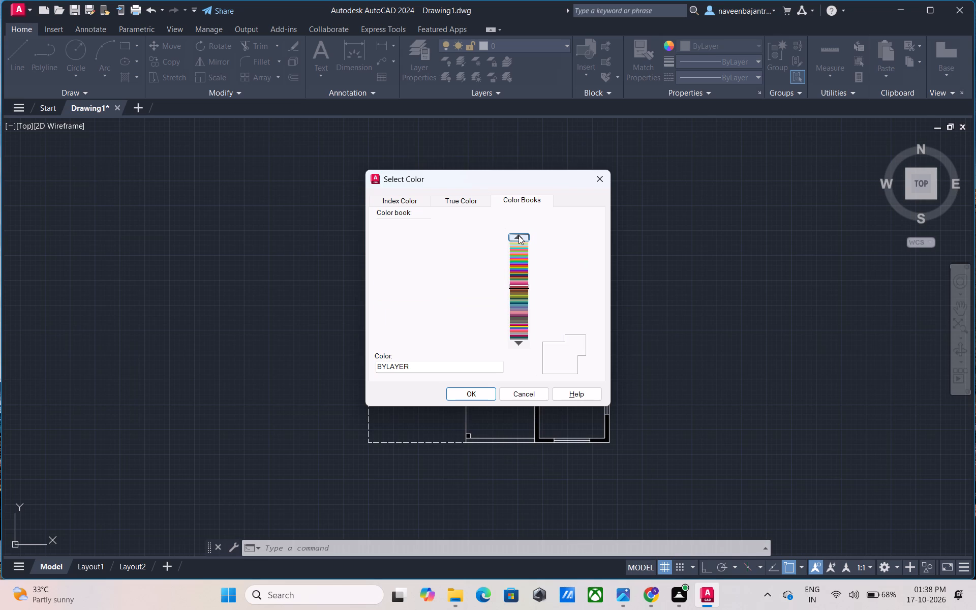
left_click(518, 235)
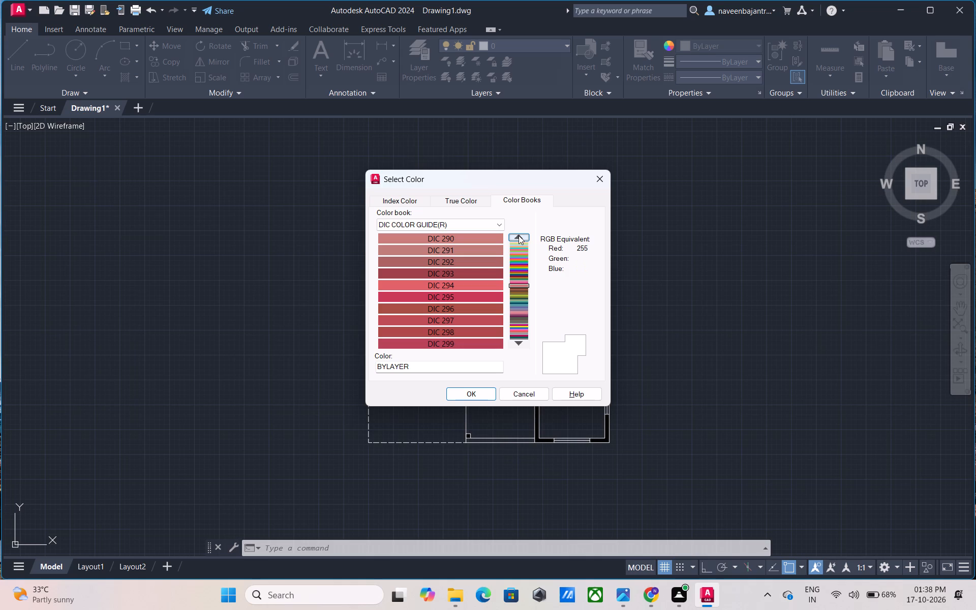
left_click(518, 235)
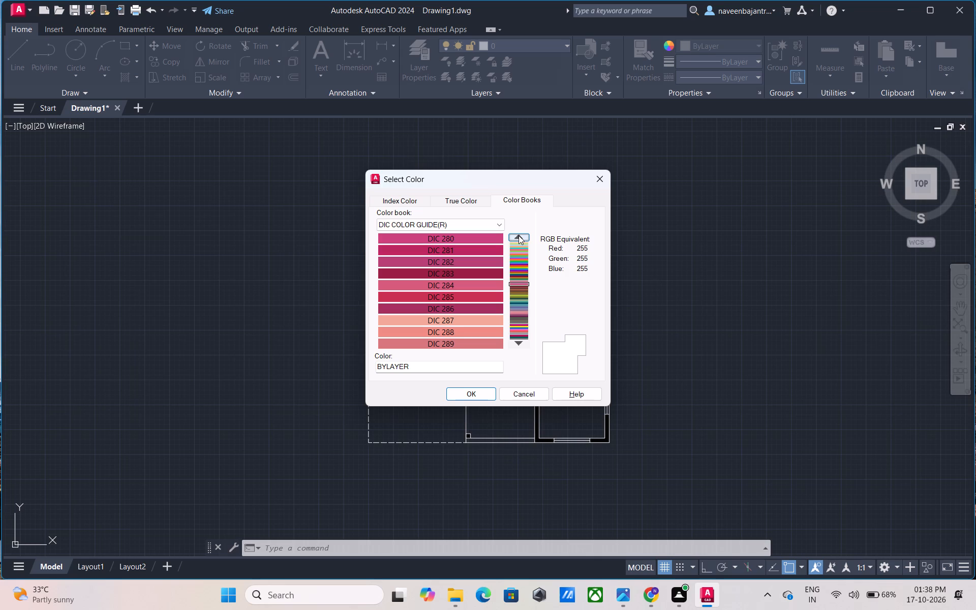
left_click(518, 235)
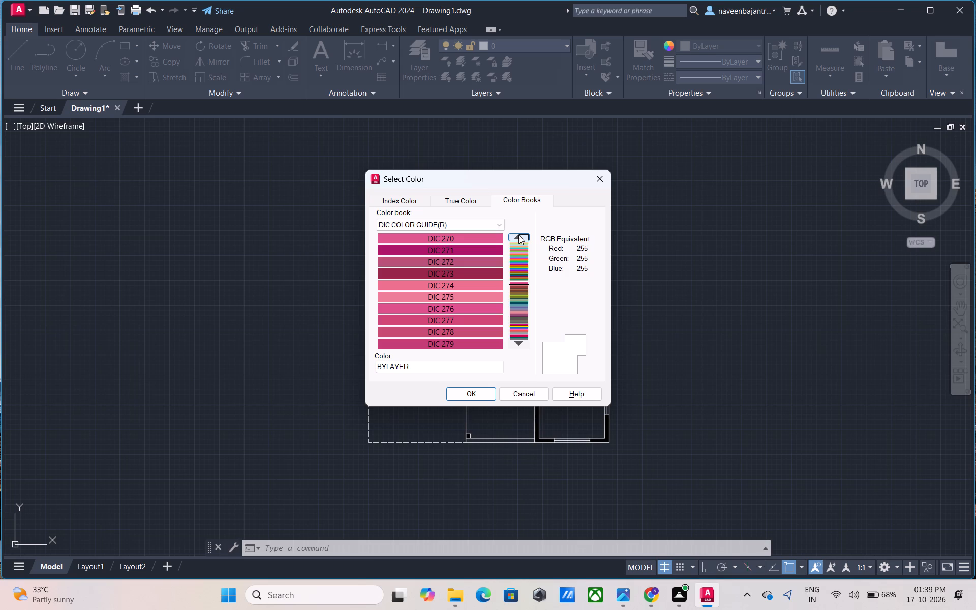
Continue browsing back through the DIC COLOR GUIDE(R) swatches from DIC 269 down to DIC 101 for a suitable object color.
left_click(518, 235)
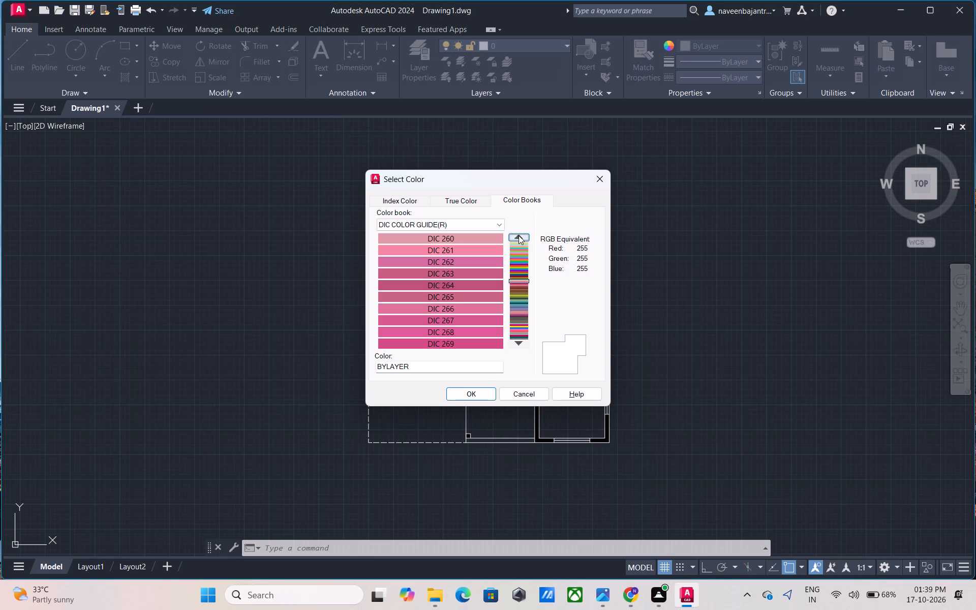
left_click(518, 235)
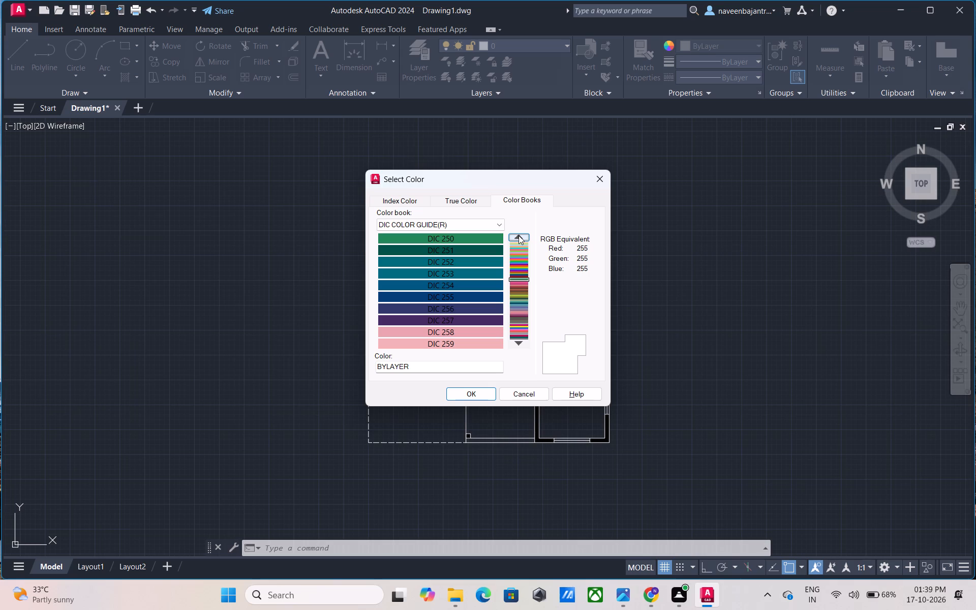
left_click(518, 235)
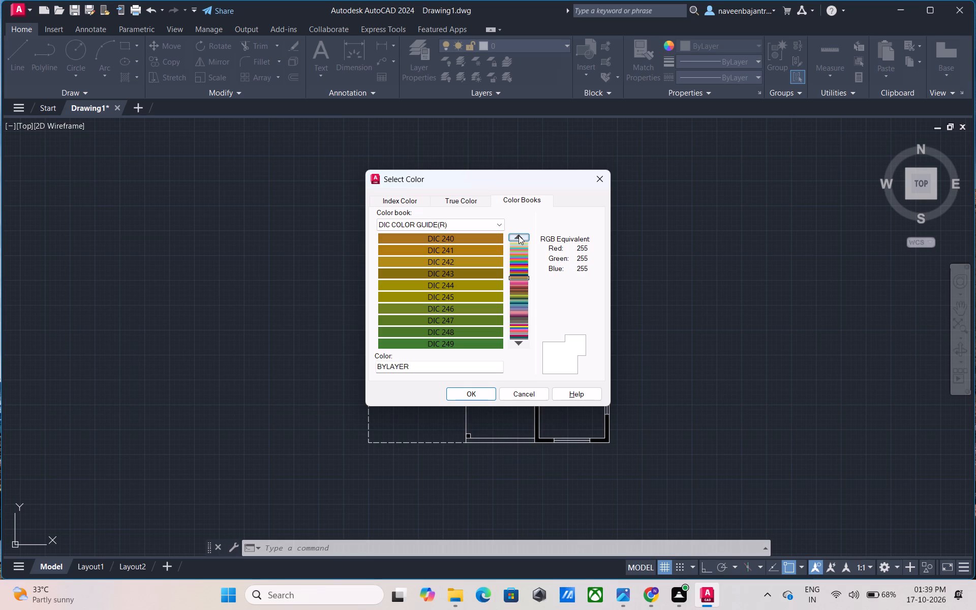
left_click(518, 235)
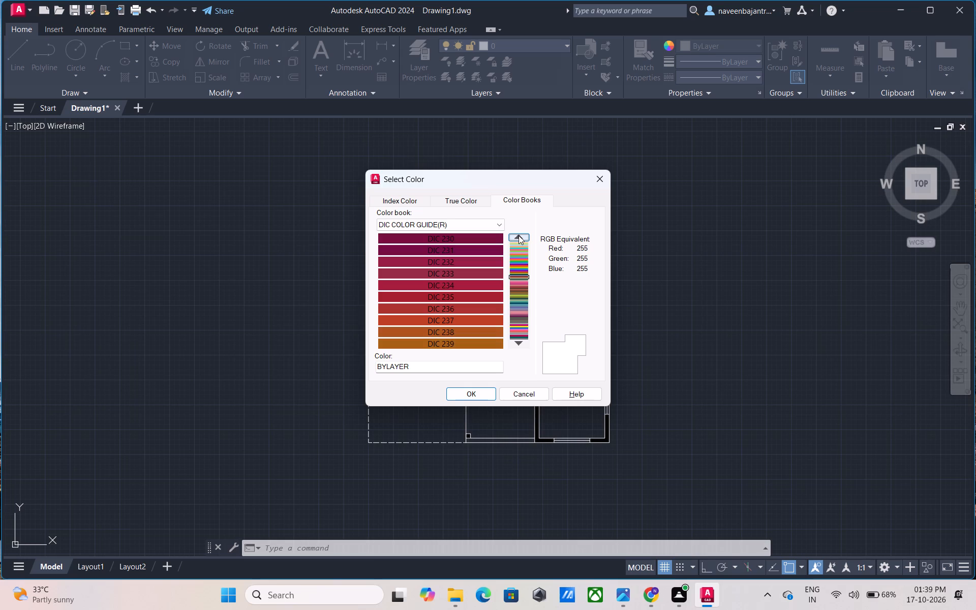
left_click(518, 235)
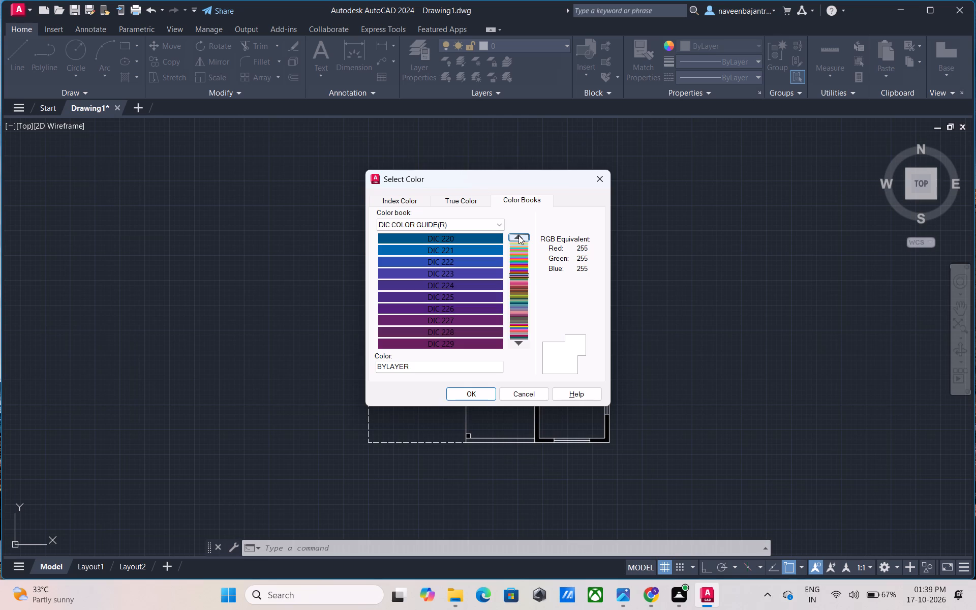
left_click(518, 235)
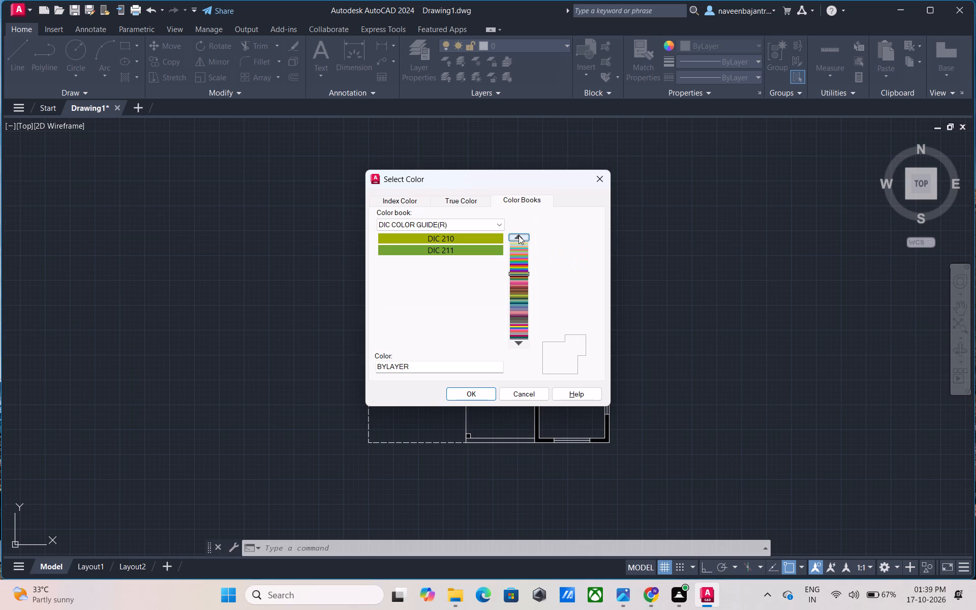
left_click(518, 235)
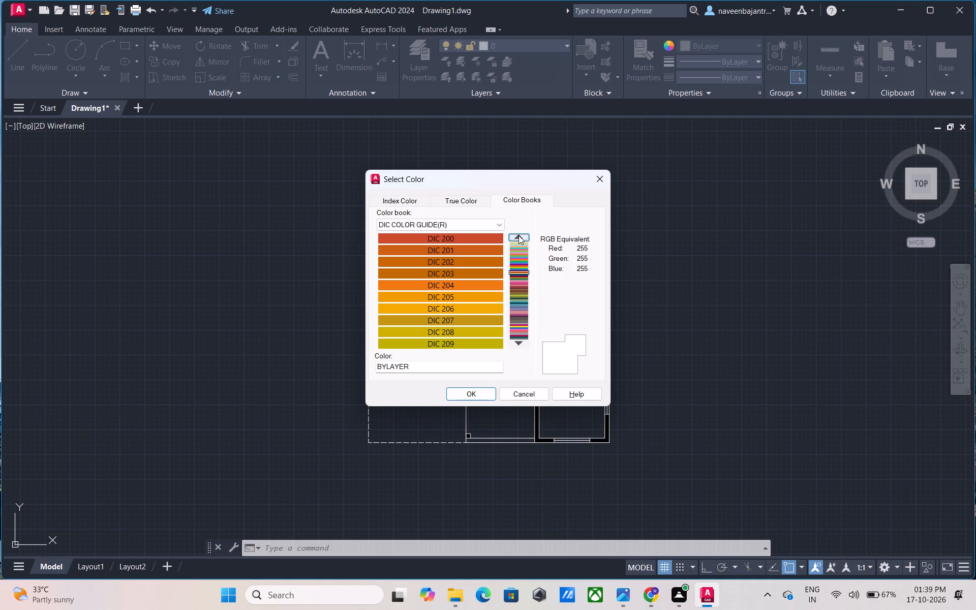
left_click(518, 235)
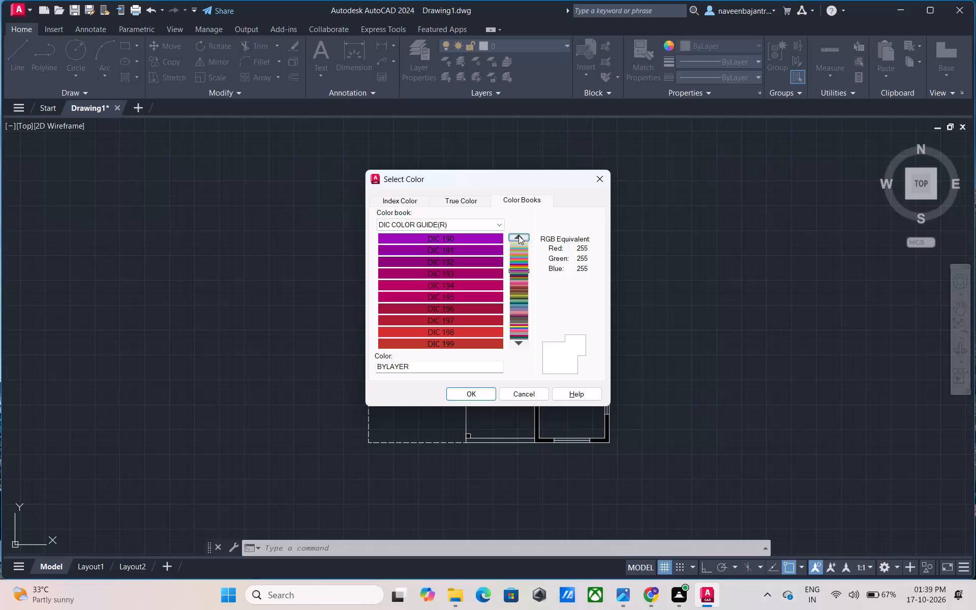
left_click(518, 235)
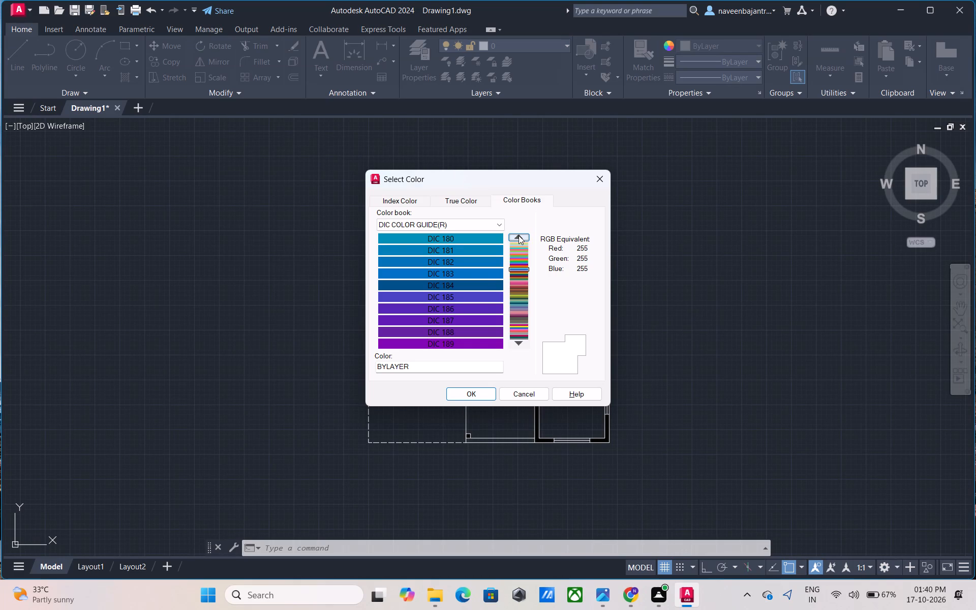
left_click(518, 235)
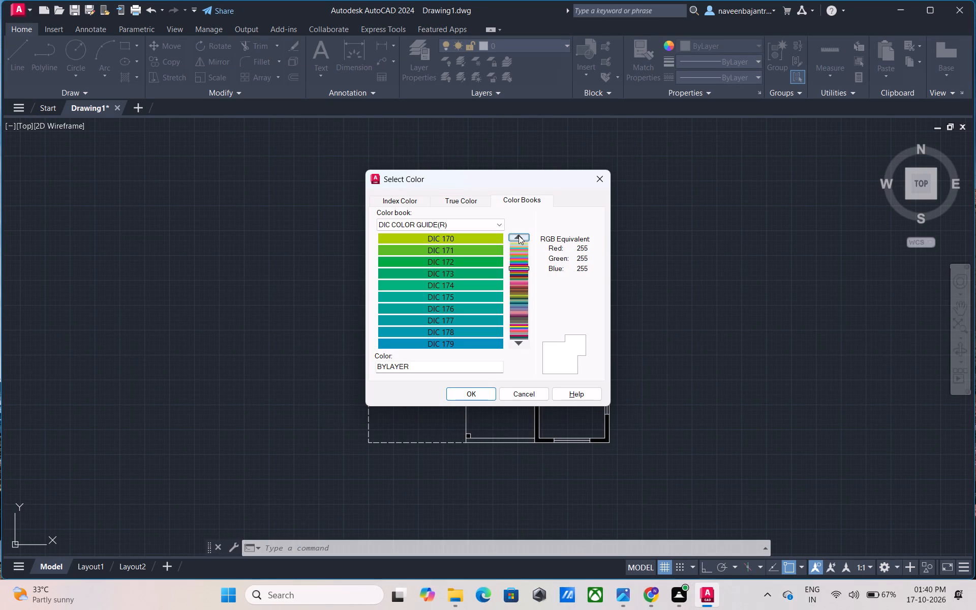
left_click(518, 235)
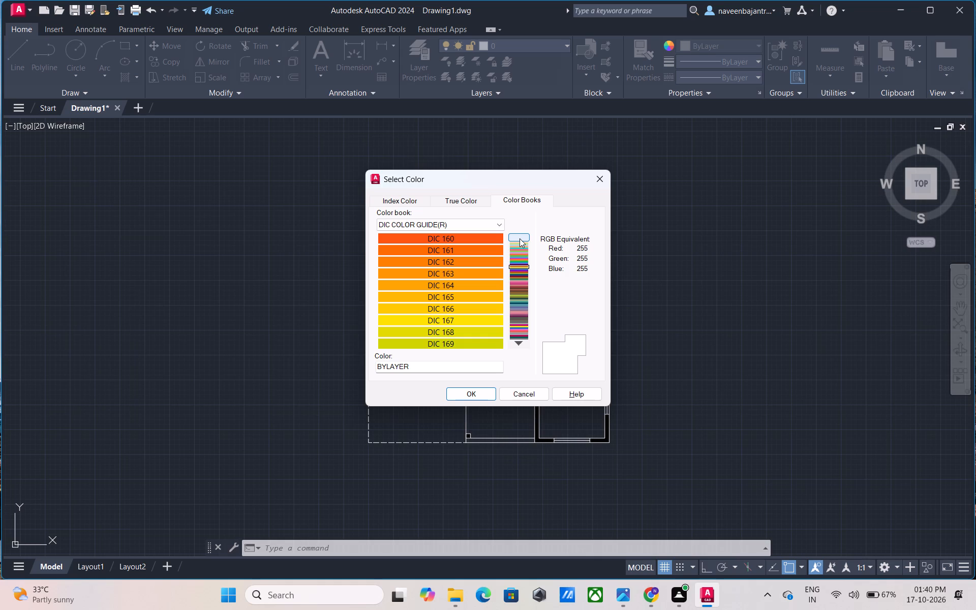
left_click(520, 238)
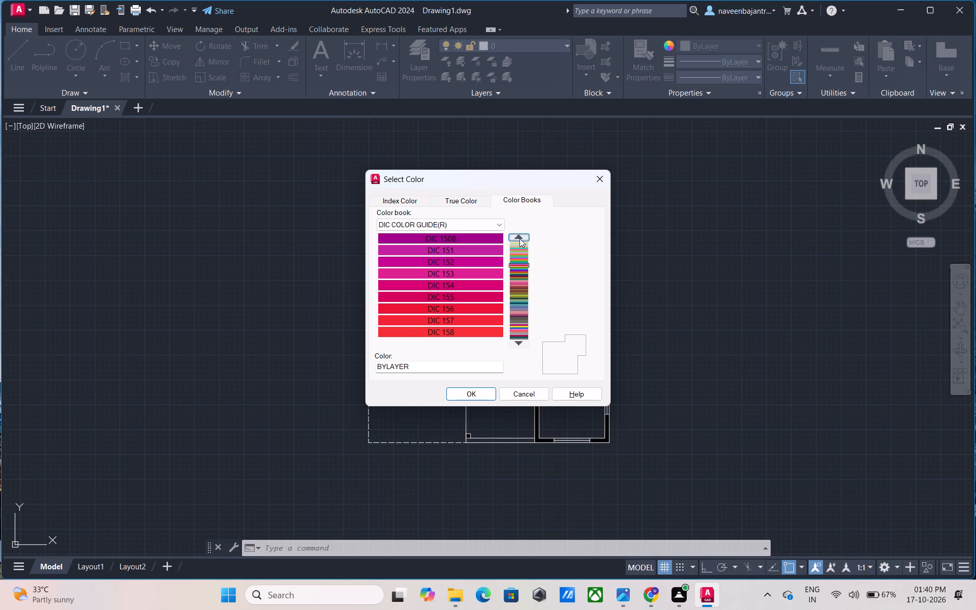
left_click(517, 238)
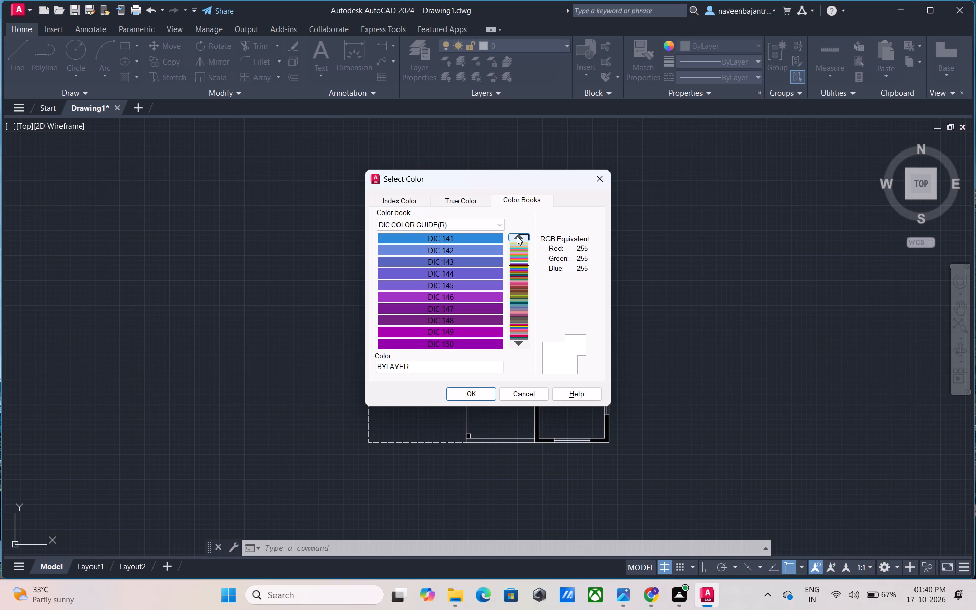
left_click(517, 236)
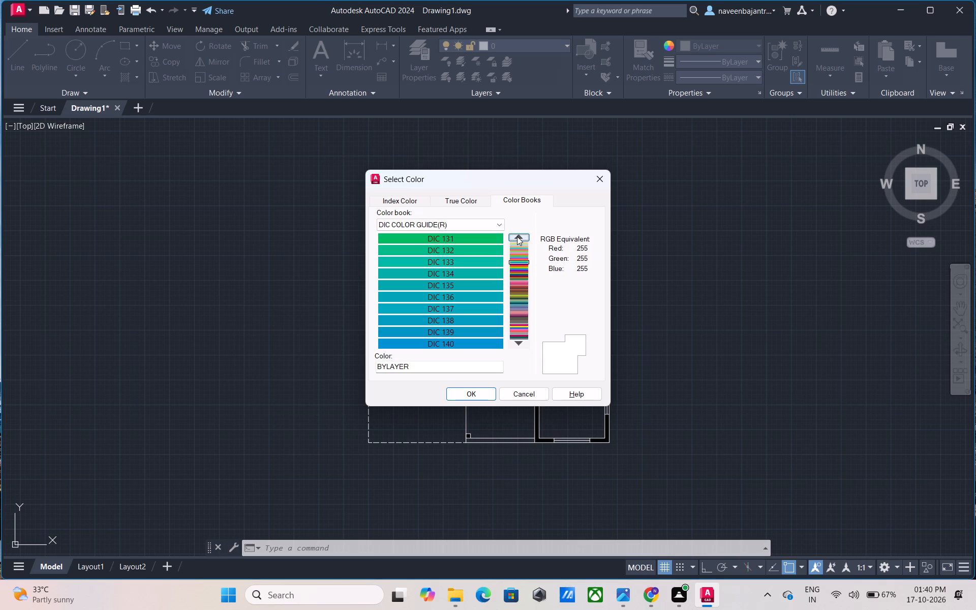
left_click(518, 236)
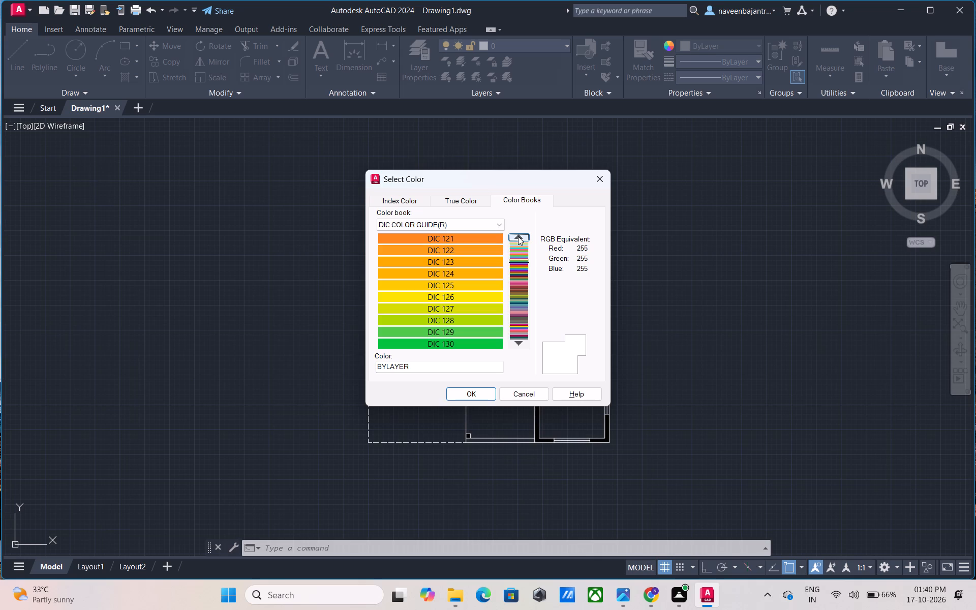
left_click(518, 236)
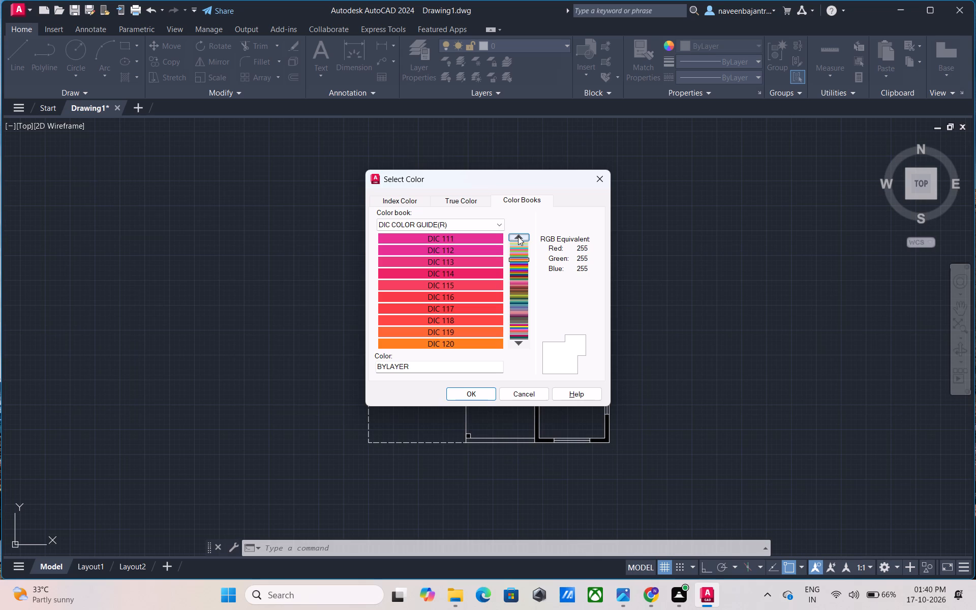
left_click(518, 236)
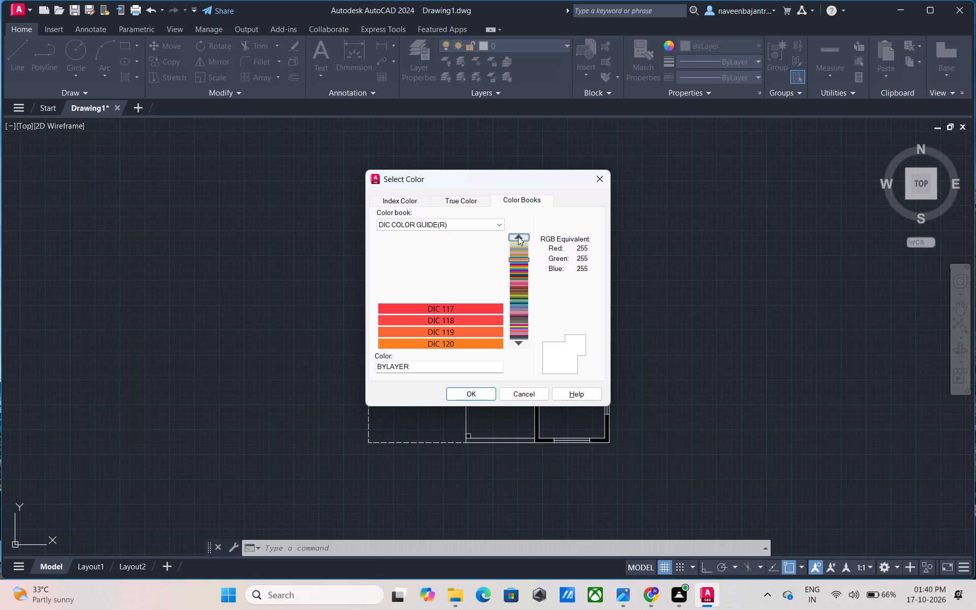
Browse forward through the DIC COLOR GUIDE(R) swatches from DIC 101 through DIC 249 for a suitable object color.
left_click(518, 345)
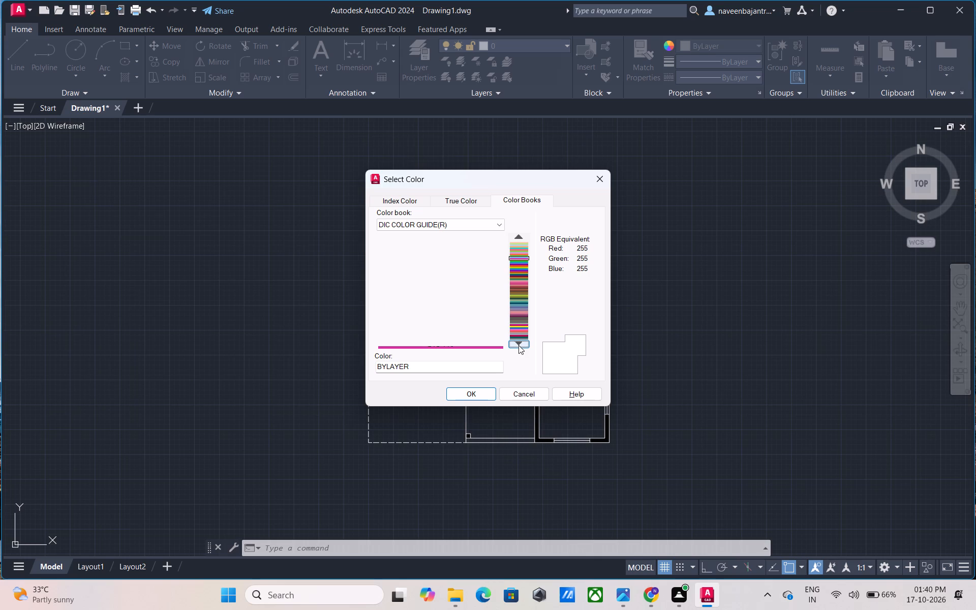
left_click(518, 345)
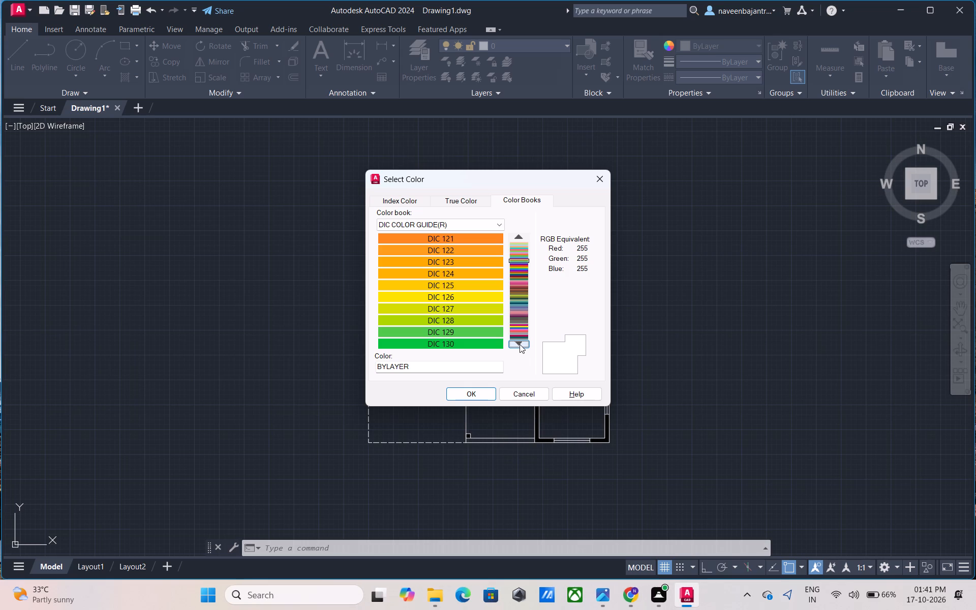
left_click(520, 344)
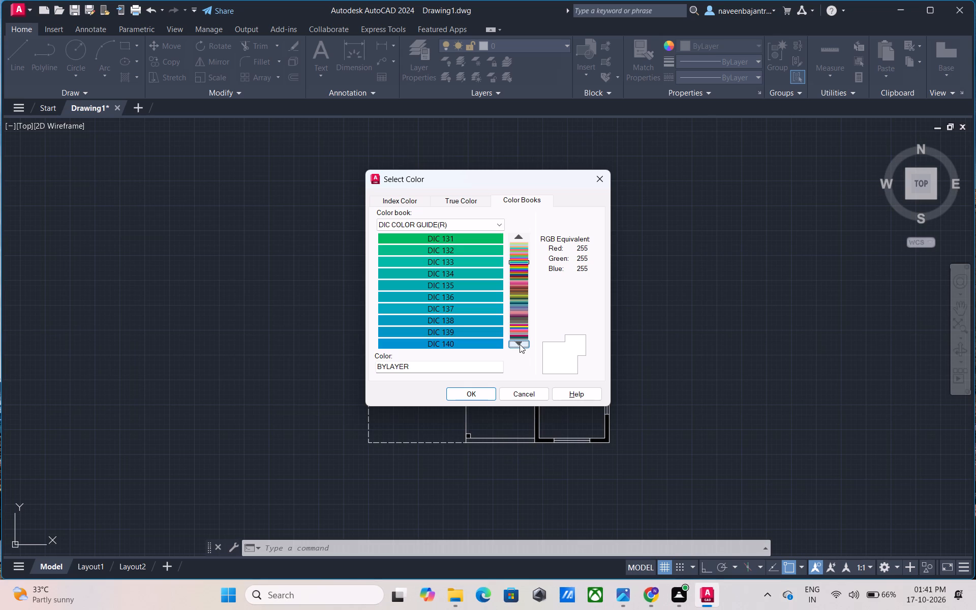
left_click(520, 344)
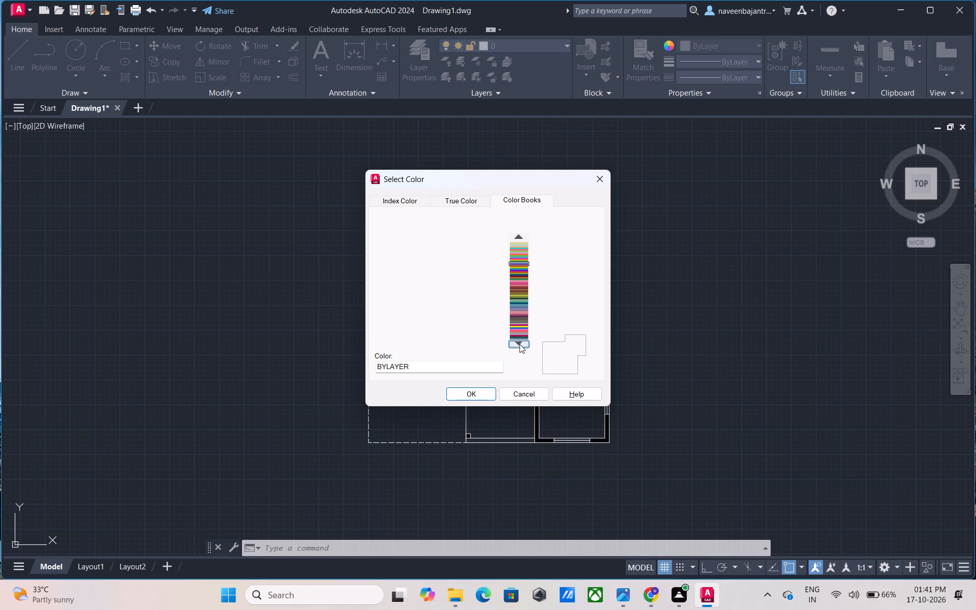
left_click(520, 344)
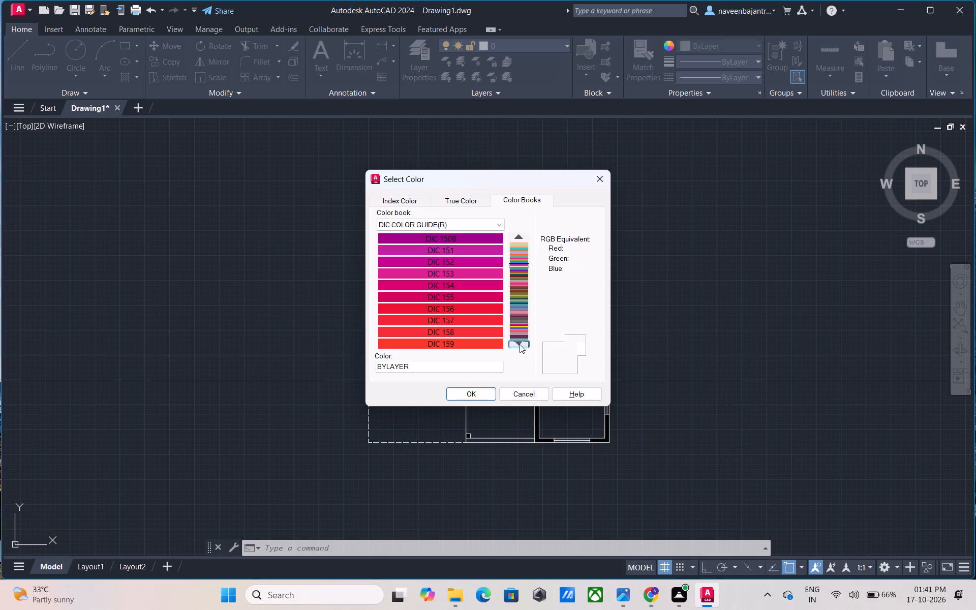
left_click(520, 344)
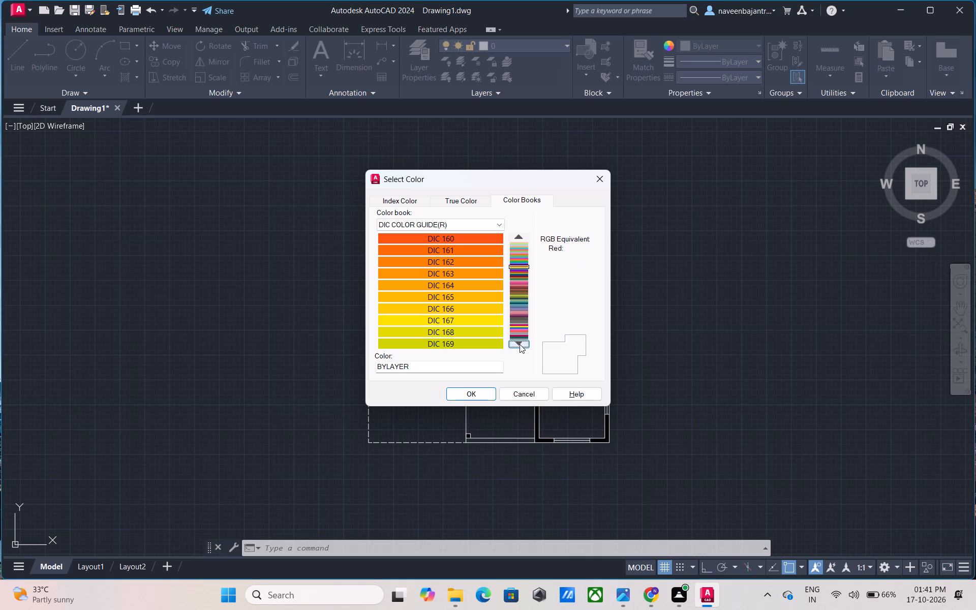
left_click(520, 344)
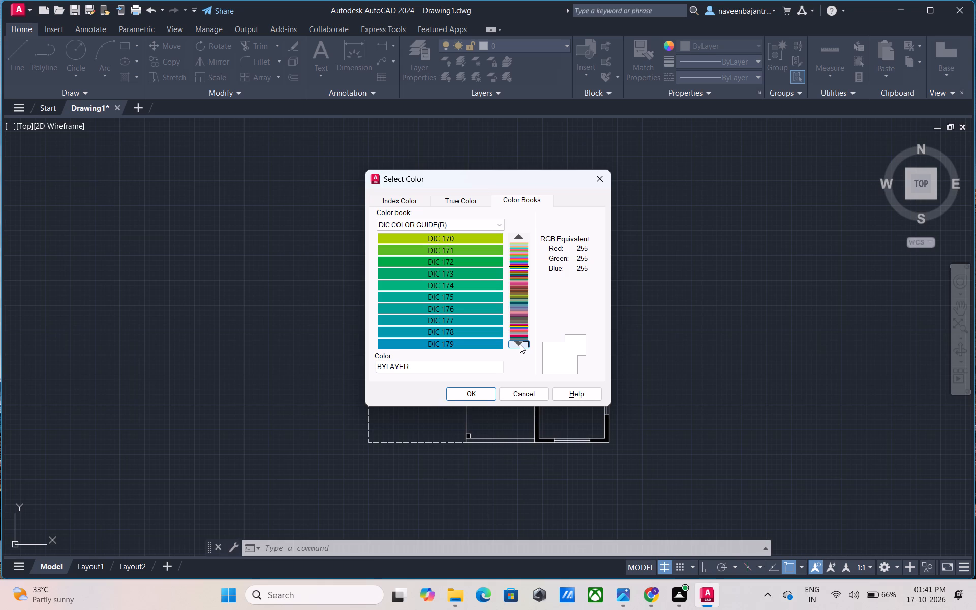
left_click(520, 344)
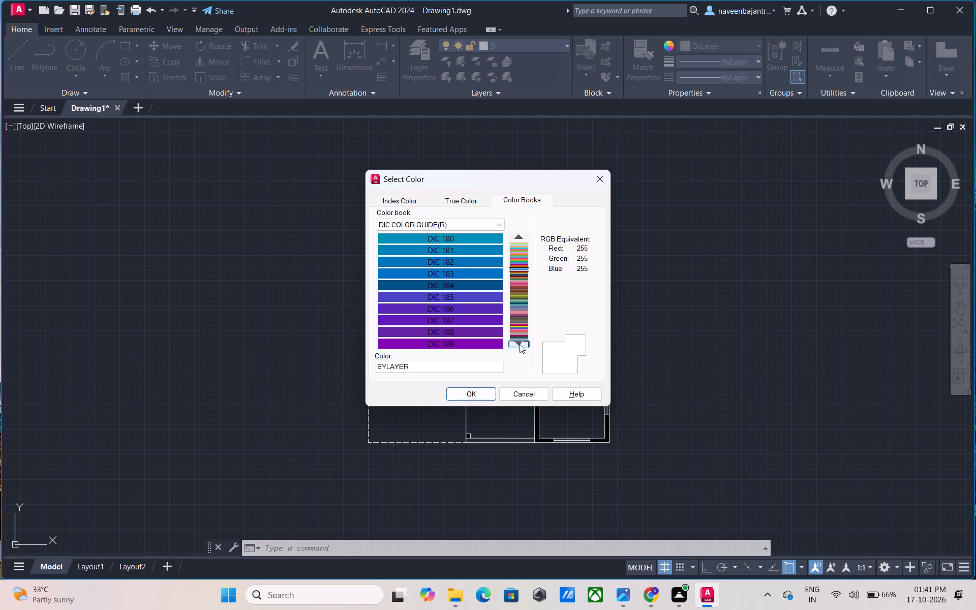
left_click(520, 344)
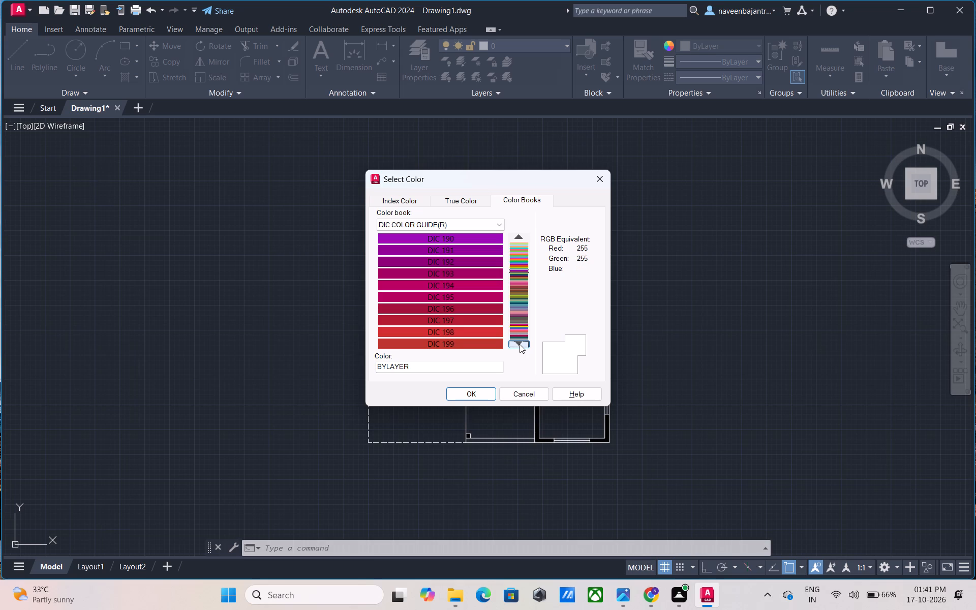
left_click(520, 344)
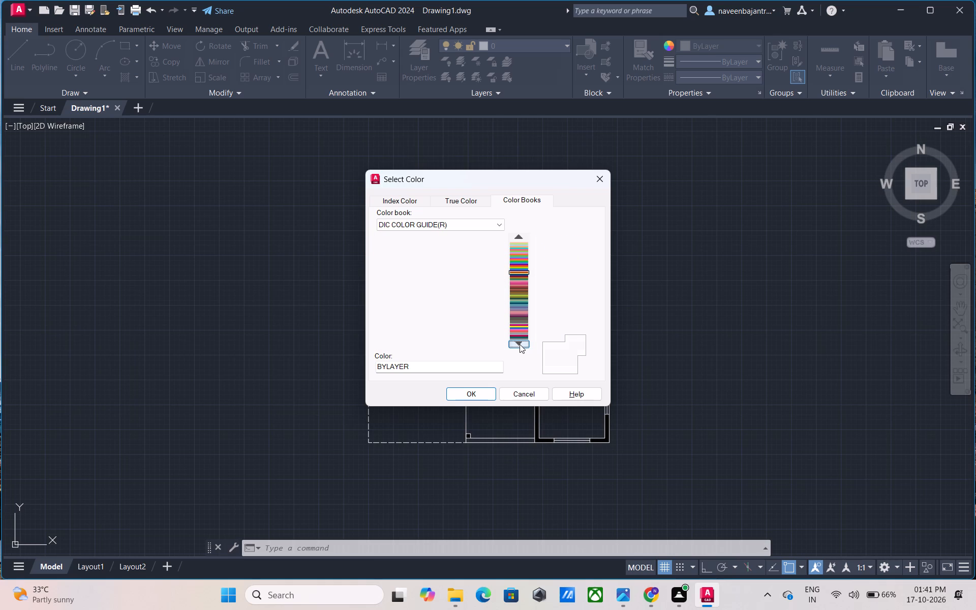
left_click(520, 344)
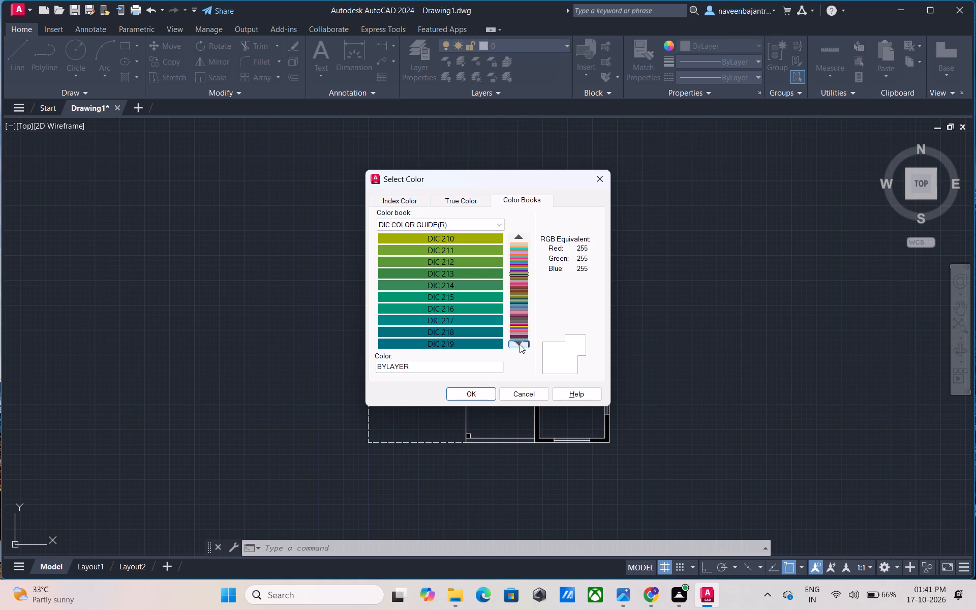
left_click(520, 344)
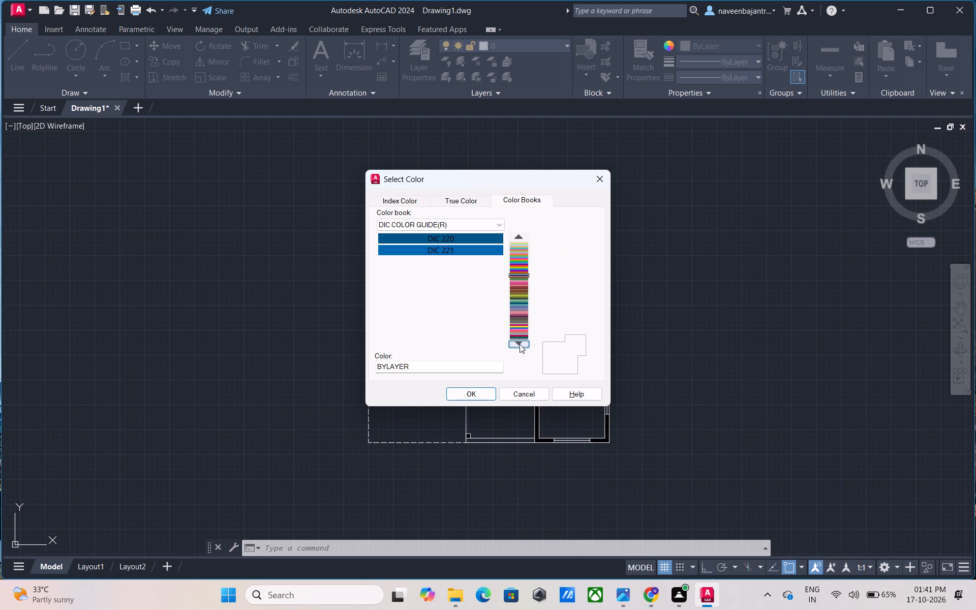
left_click(520, 344)
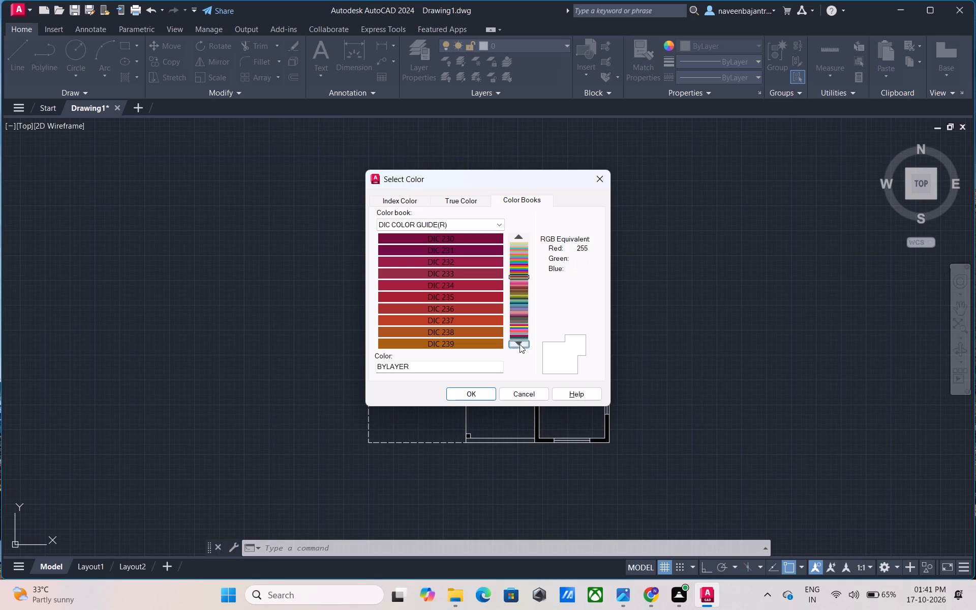
left_click(520, 344)
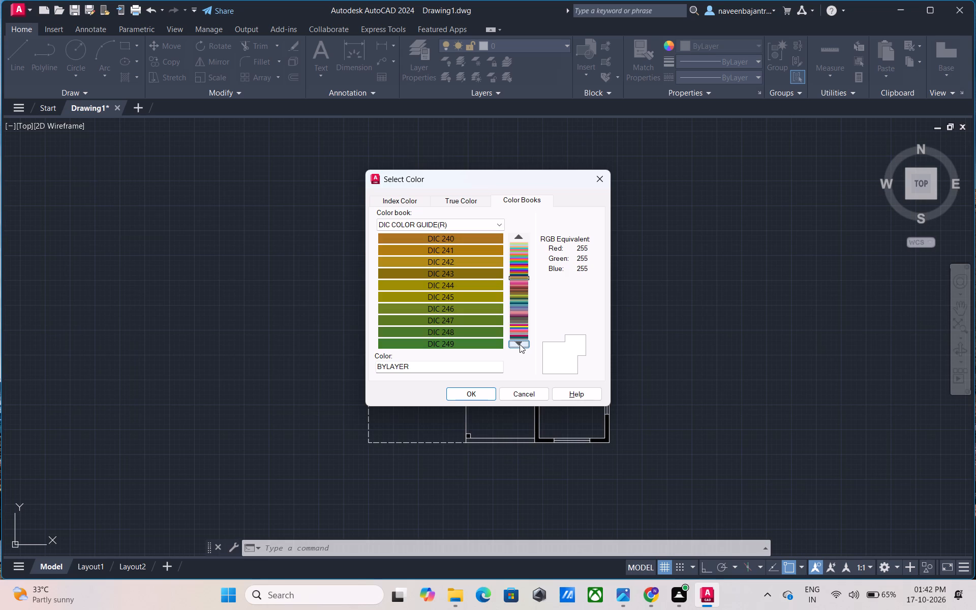
Continue browsing the DIC COLOR GUIDE(R) swatches from DIC 250 through DIC 379, and close the color selection without choosing one.
left_click(520, 344)
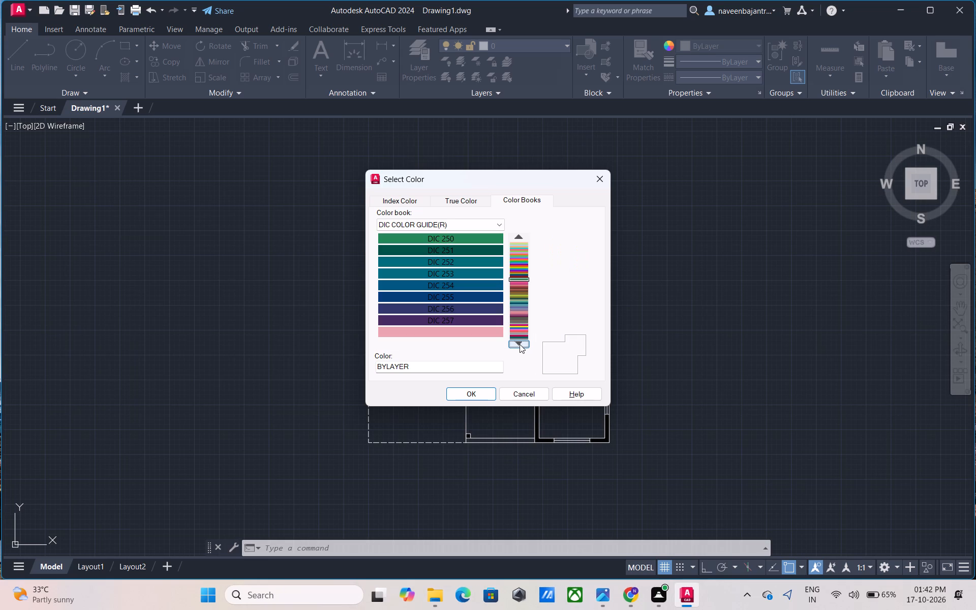
left_click(520, 344)
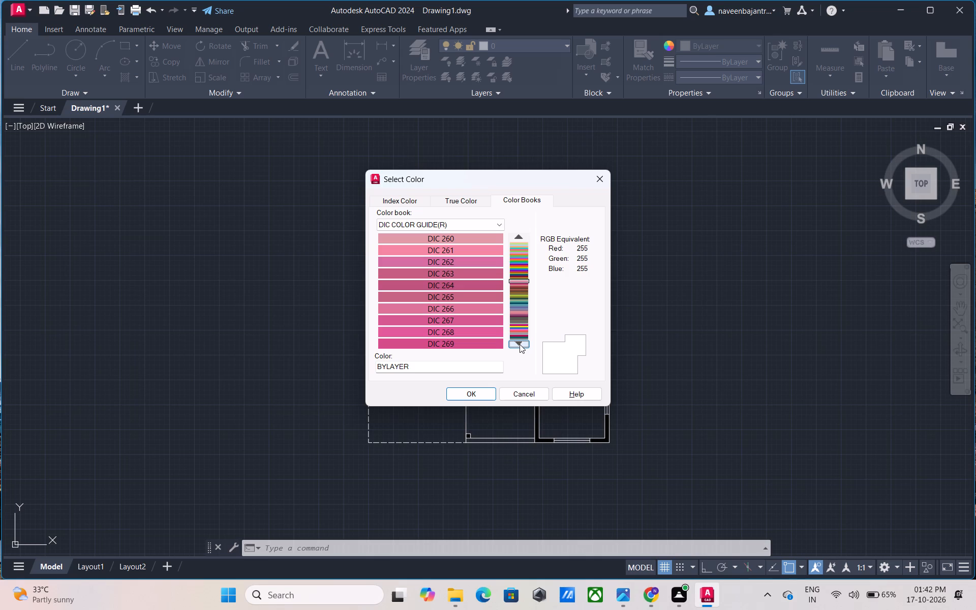
left_click(520, 344)
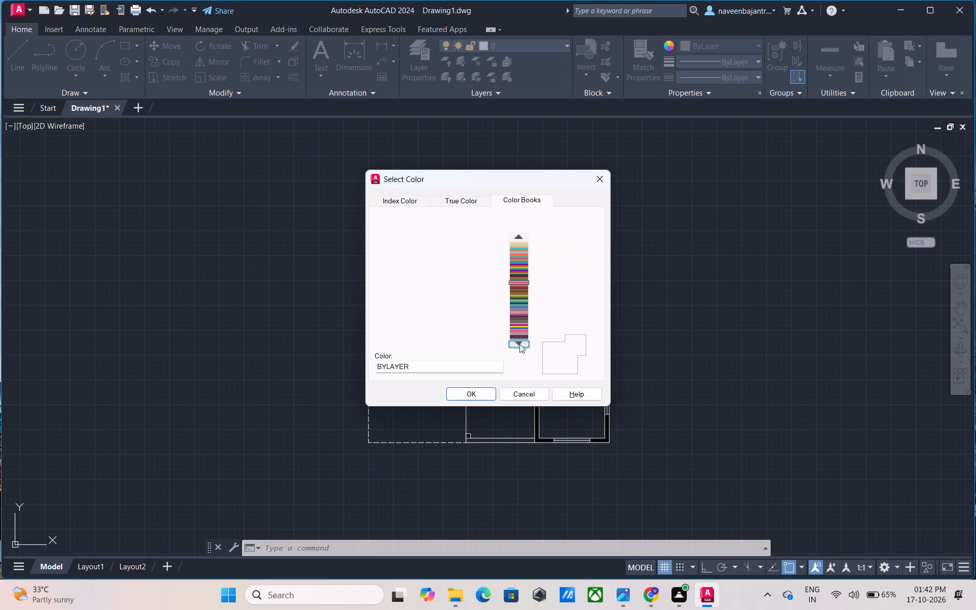
left_click(520, 344)
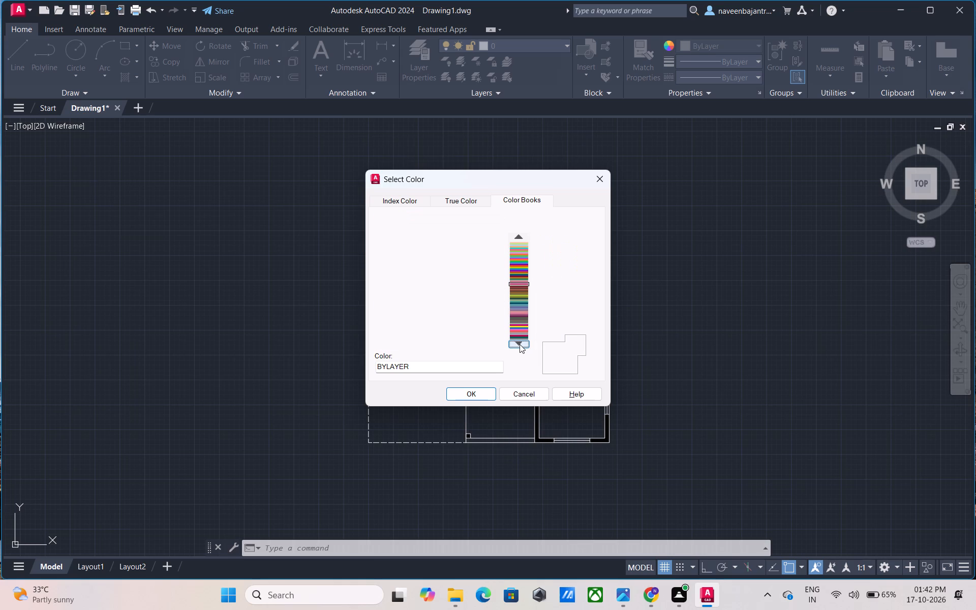
left_click(520, 344)
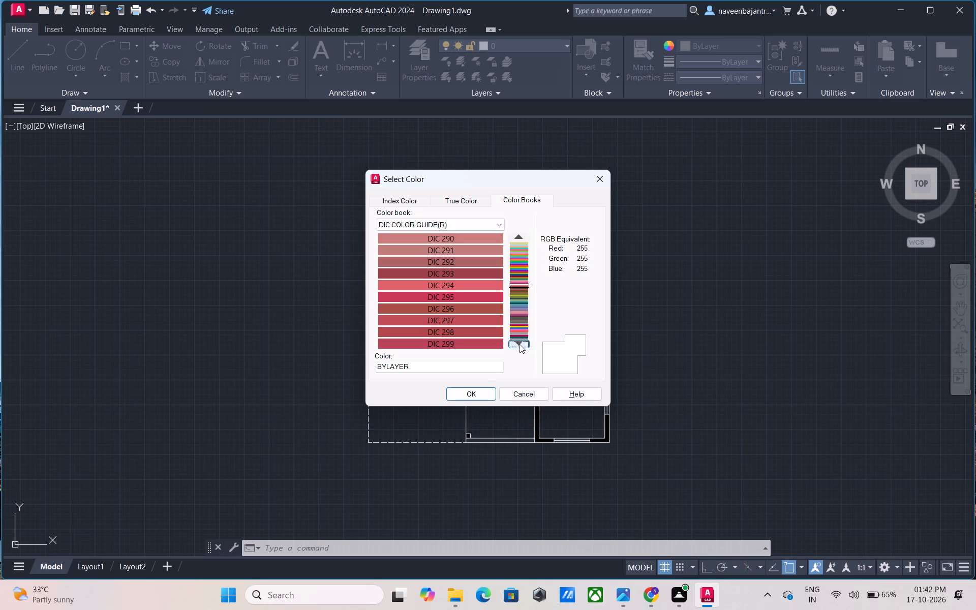
left_click(520, 344)
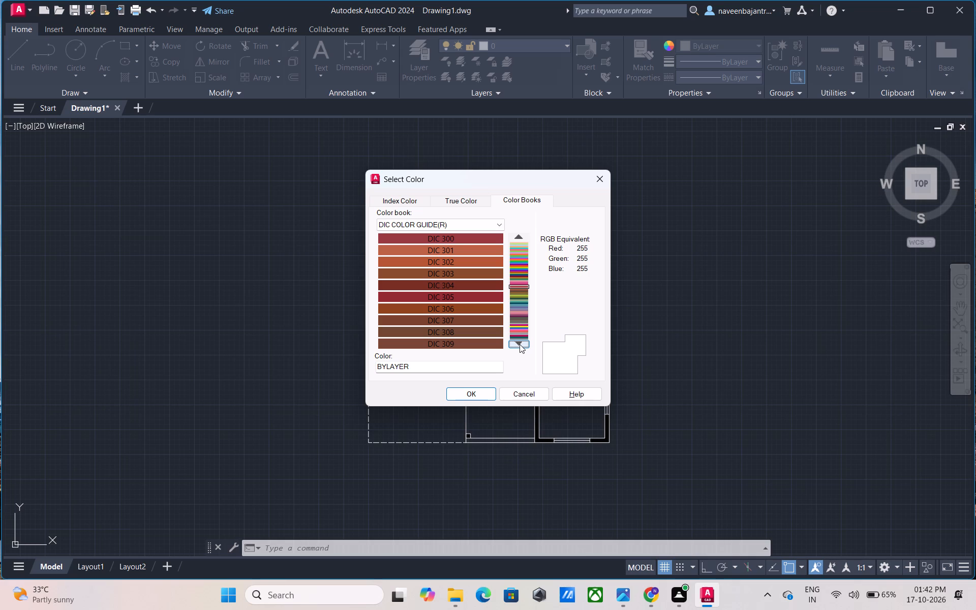
left_click(520, 344)
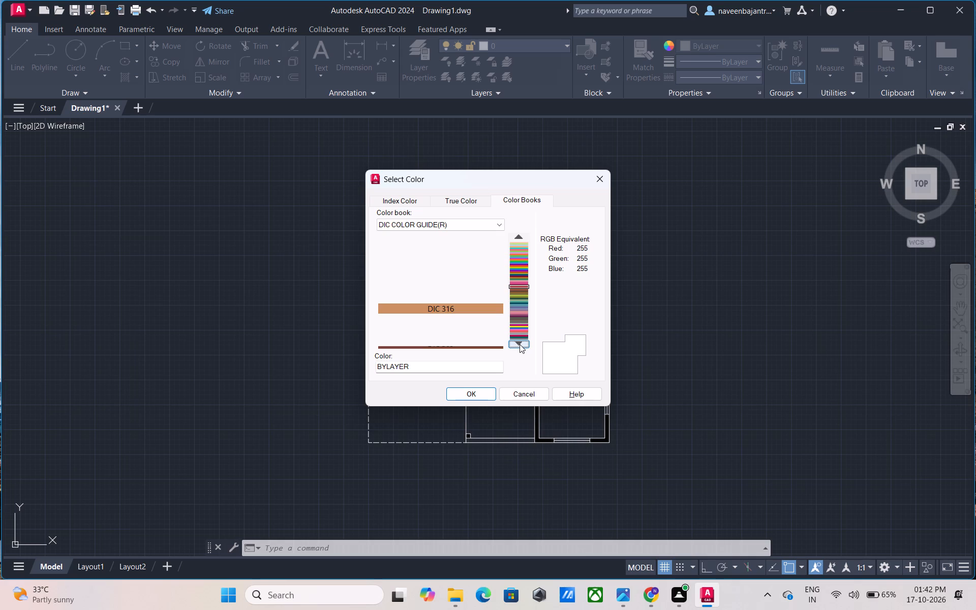
left_click(520, 344)
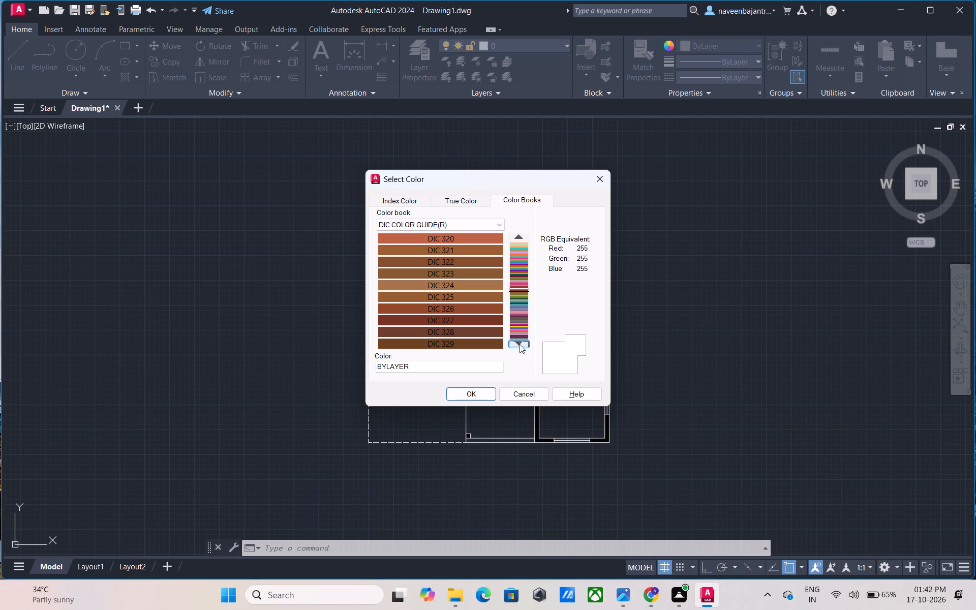
left_click(520, 344)
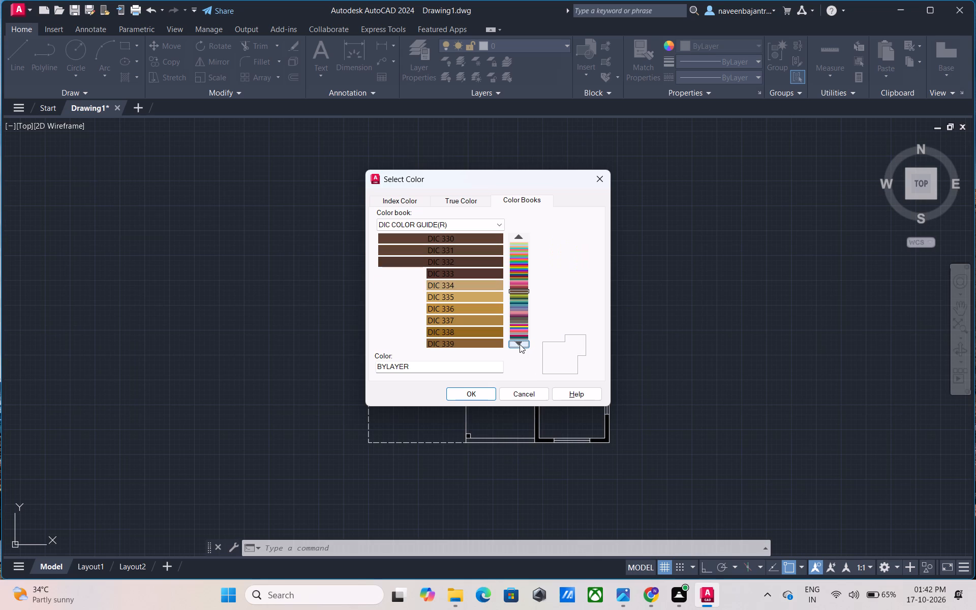
left_click(520, 344)
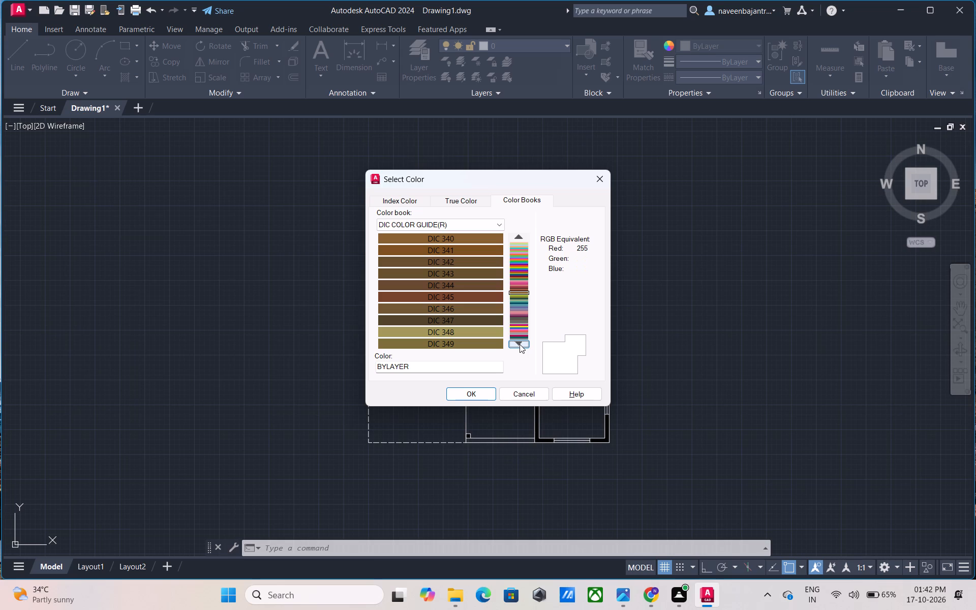
left_click(520, 344)
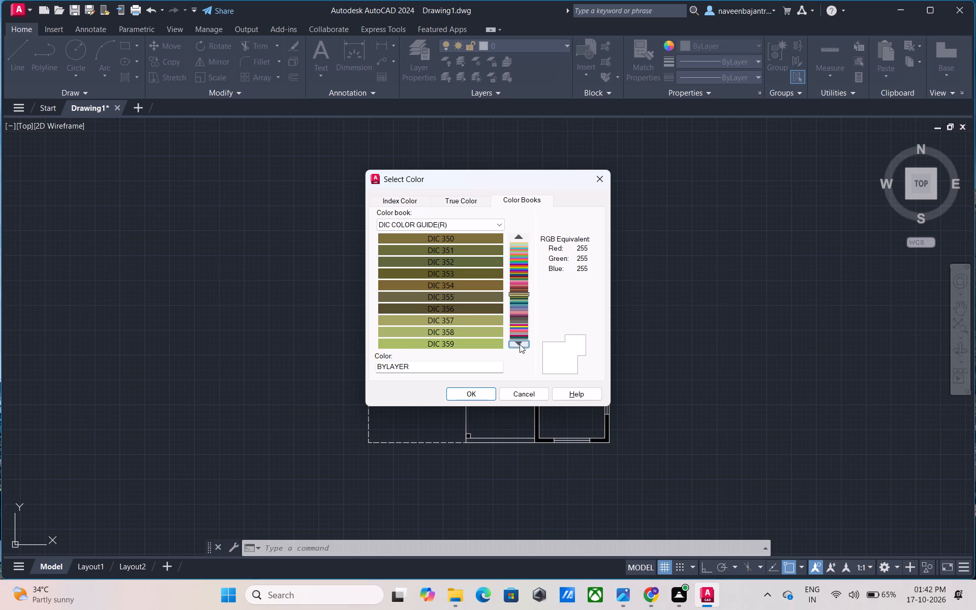
left_click(520, 344)
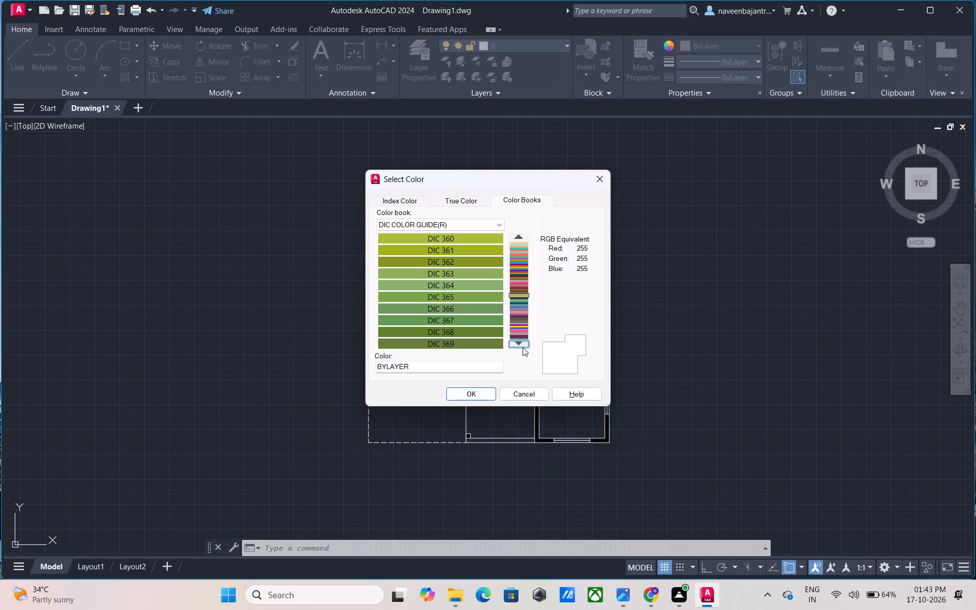
left_click(521, 344)
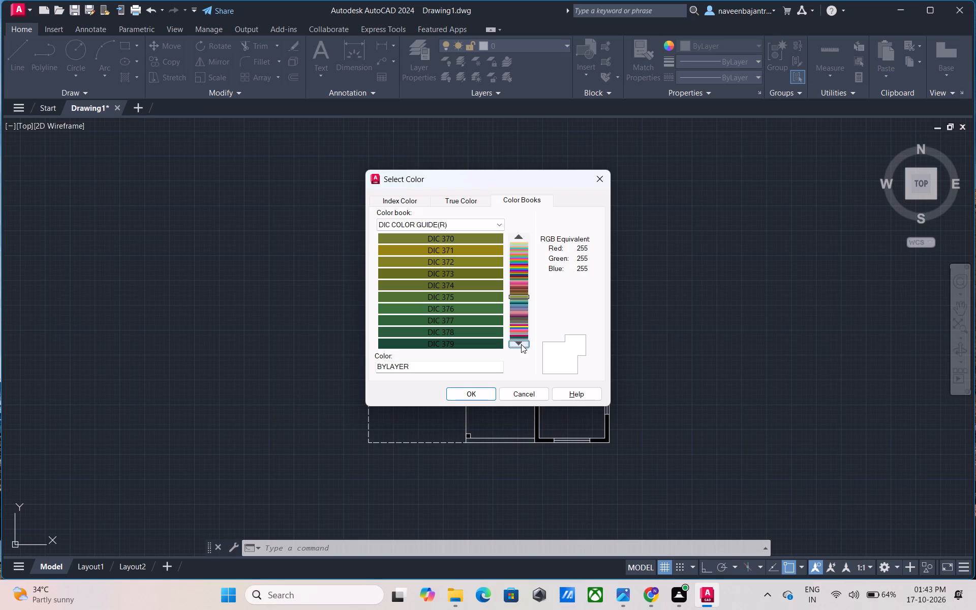
left_click(605, 186)
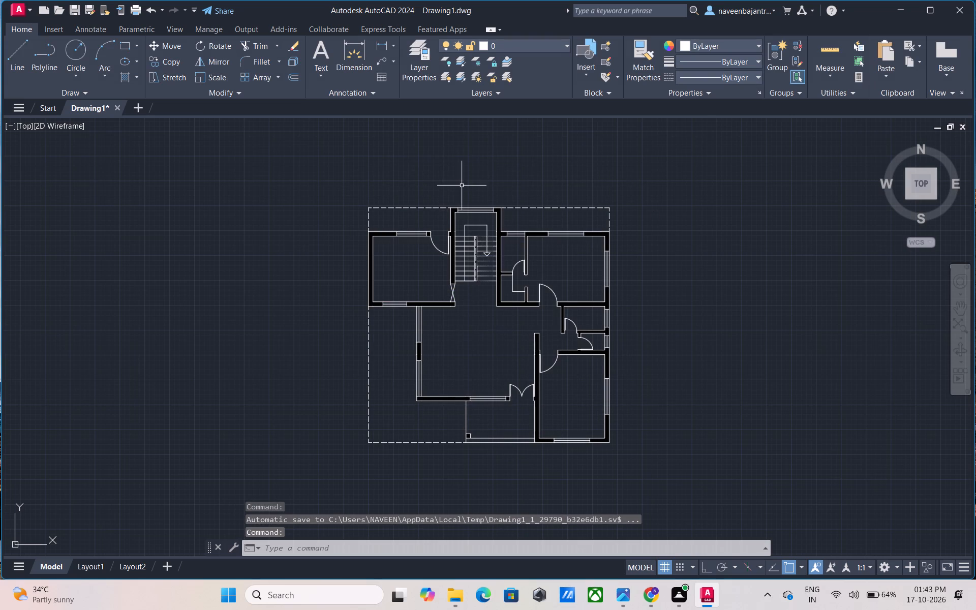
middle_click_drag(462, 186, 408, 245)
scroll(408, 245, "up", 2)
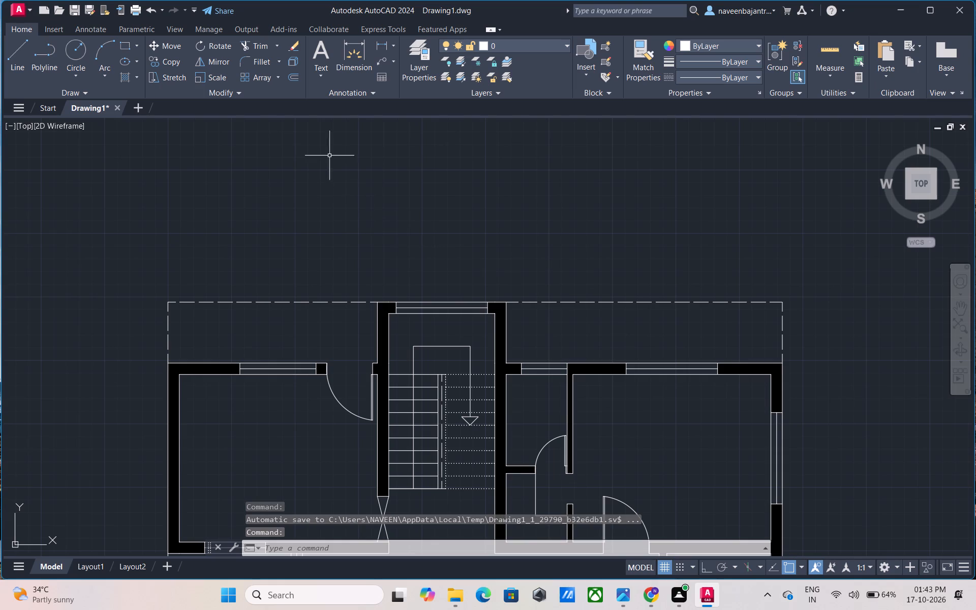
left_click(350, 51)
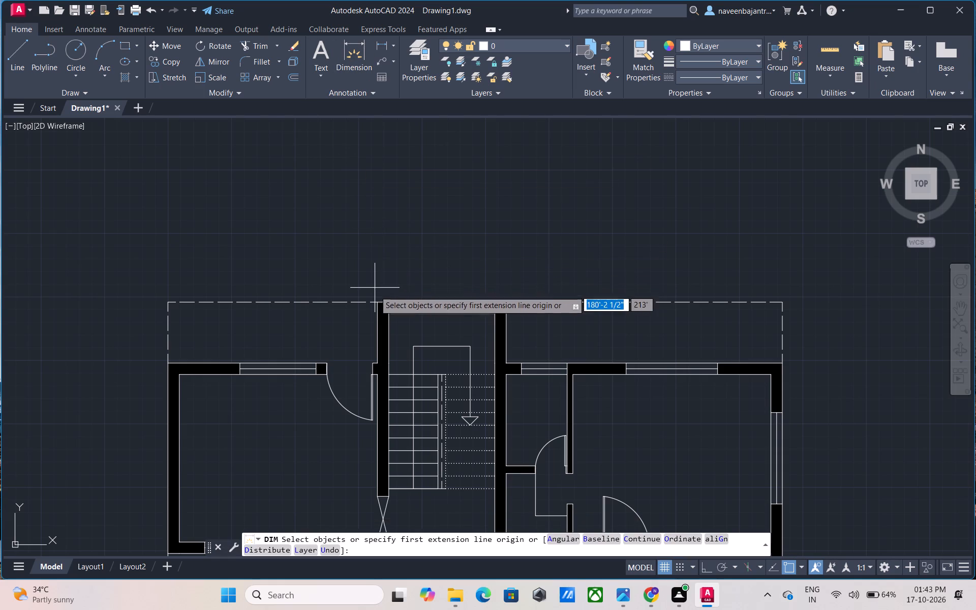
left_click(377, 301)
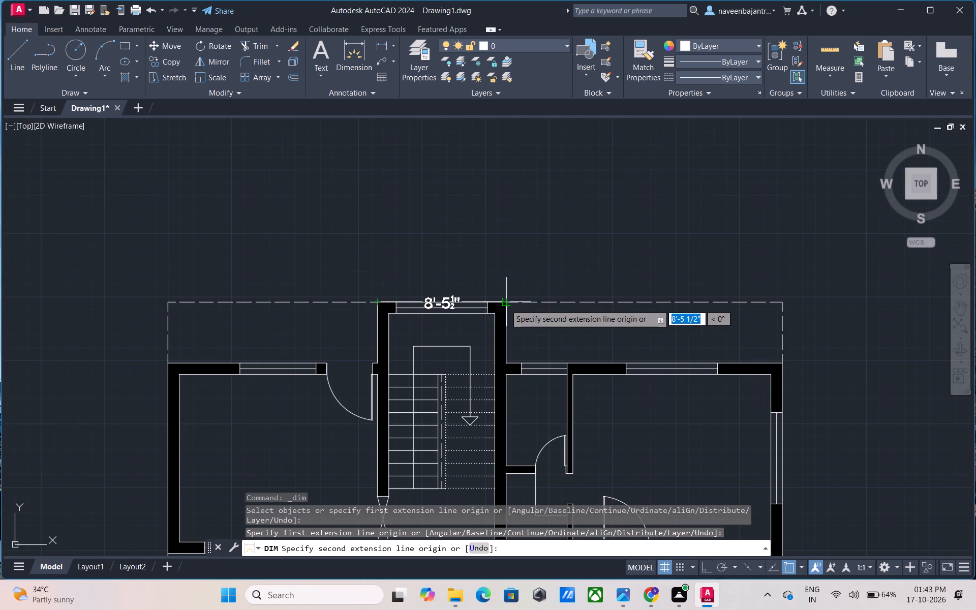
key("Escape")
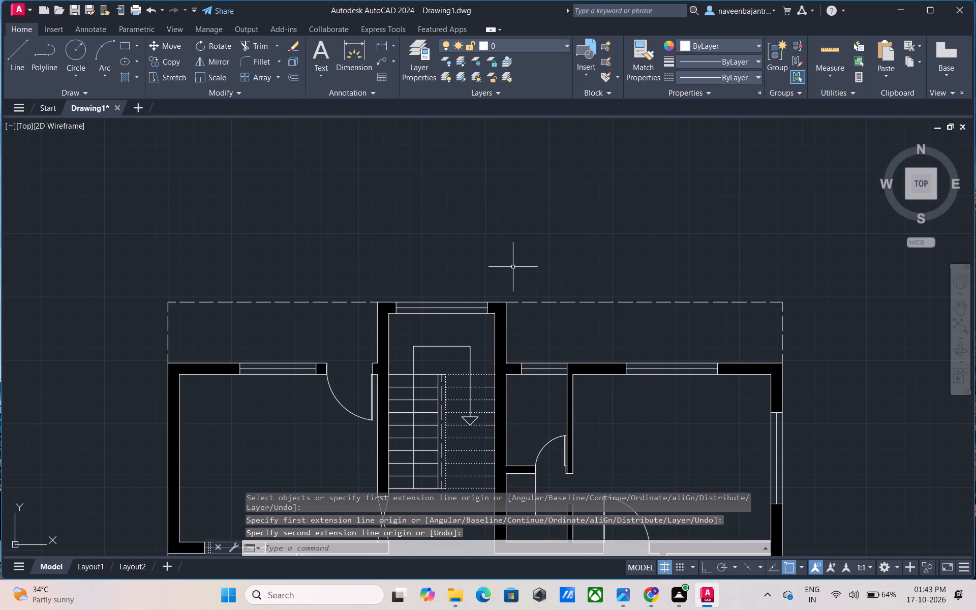
Insert the Sink-double 36 in top, 36 in refrigerator and Range-Oven 30 in top blocks from DesignCenter's Kitchens.dwg outside the plan's left side.
middle_click_drag(513, 267, 533, 232)
scroll(509, 243, "down", 1)
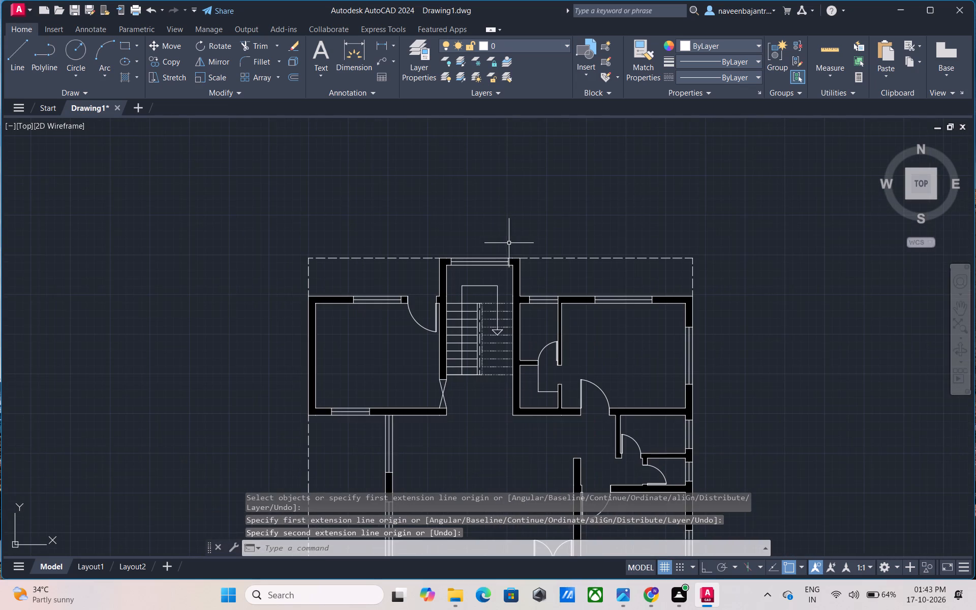
middle_click_drag(514, 229, 528, 174)
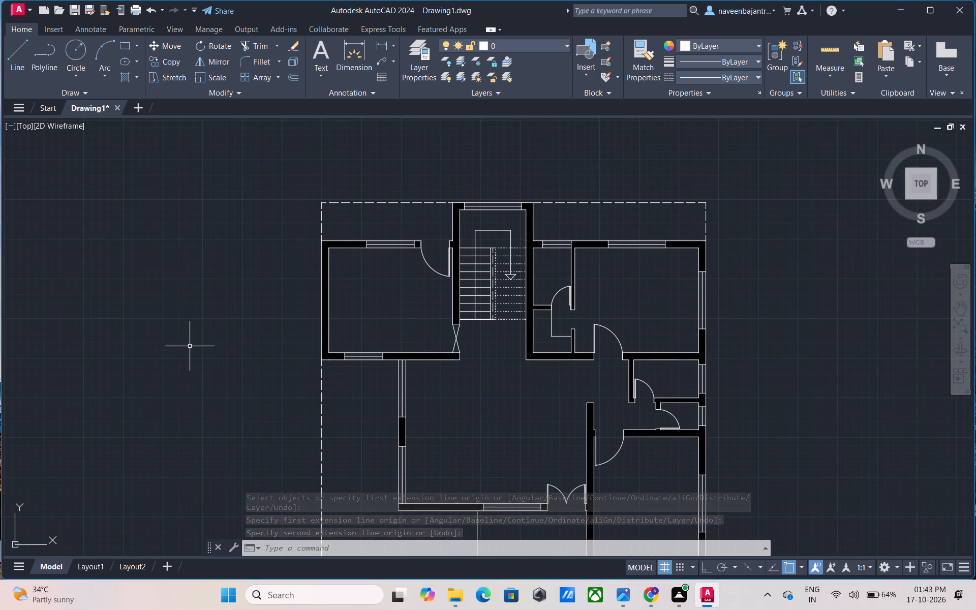
key("Escape")
type("DC")
key("space")
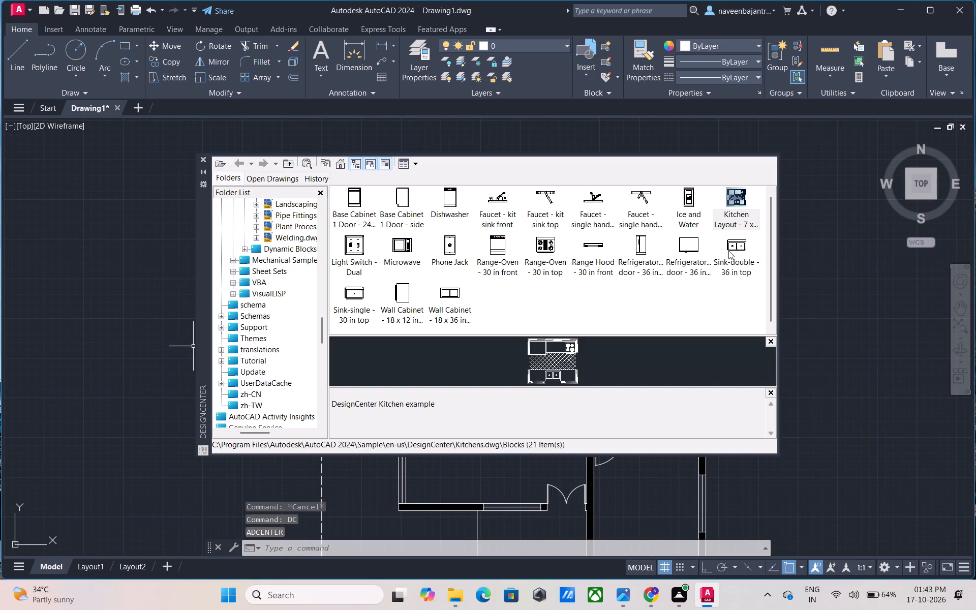
left_click_drag(730, 250, 156, 229)
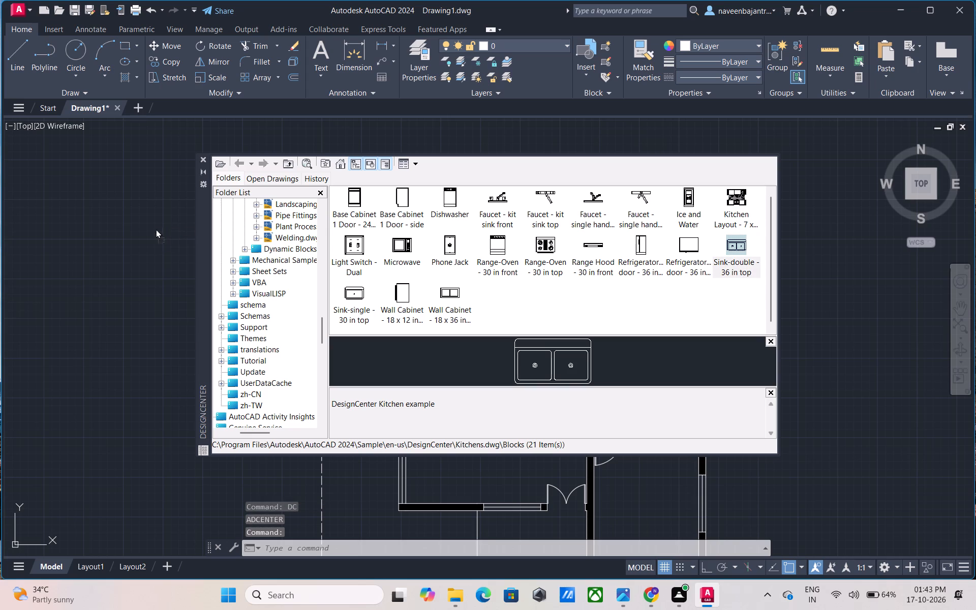
left_click_drag(156, 229, 151, 229)
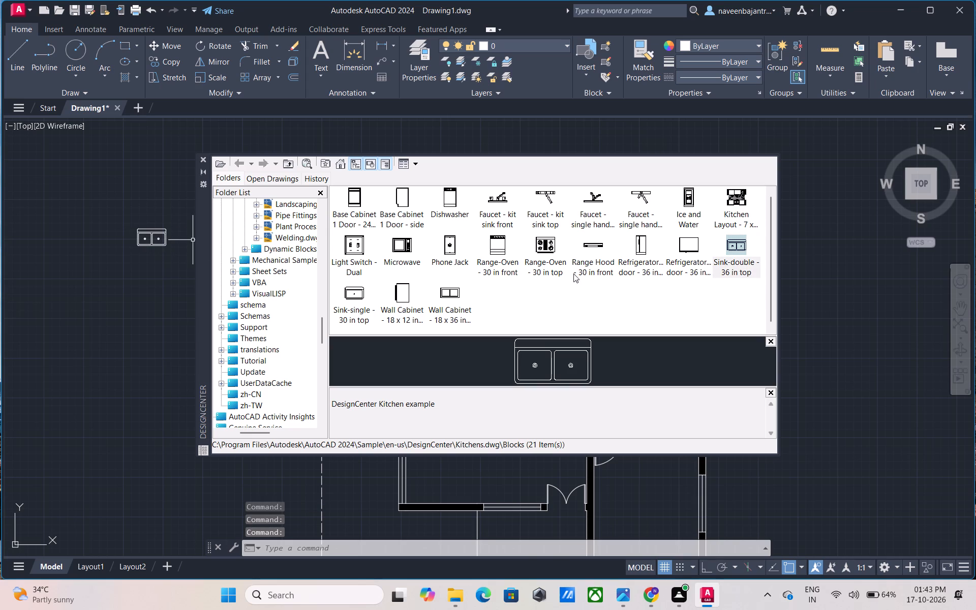
left_click_drag(680, 250, 137, 300)
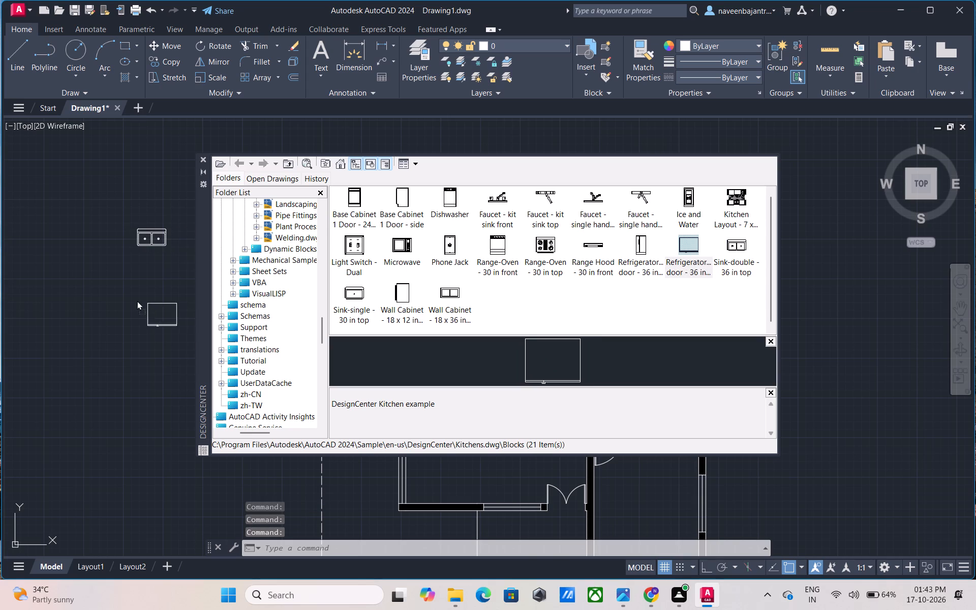
left_click_drag(137, 300, 120, 293)
left_click_drag(553, 249, 143, 352)
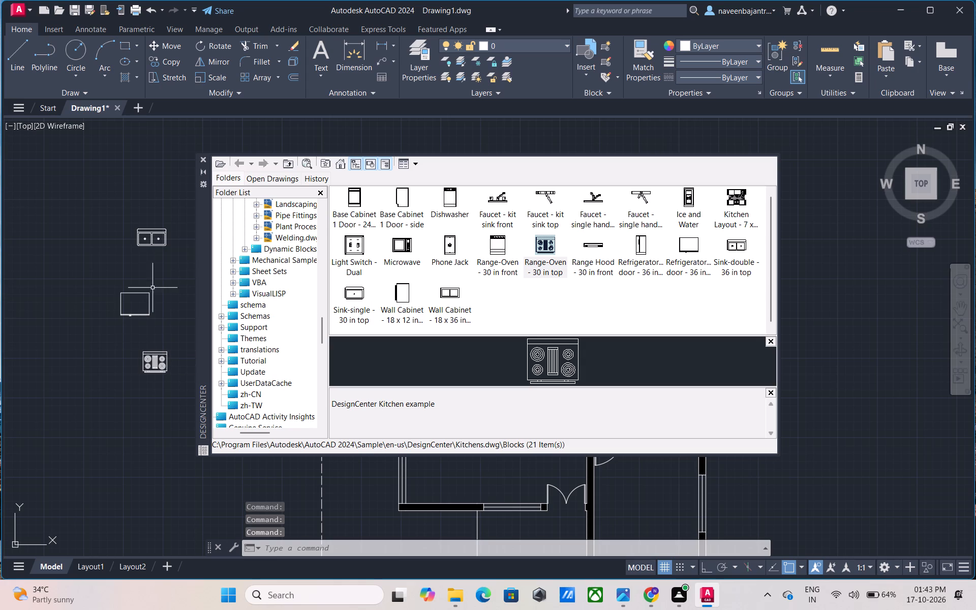
left_click(204, 159)
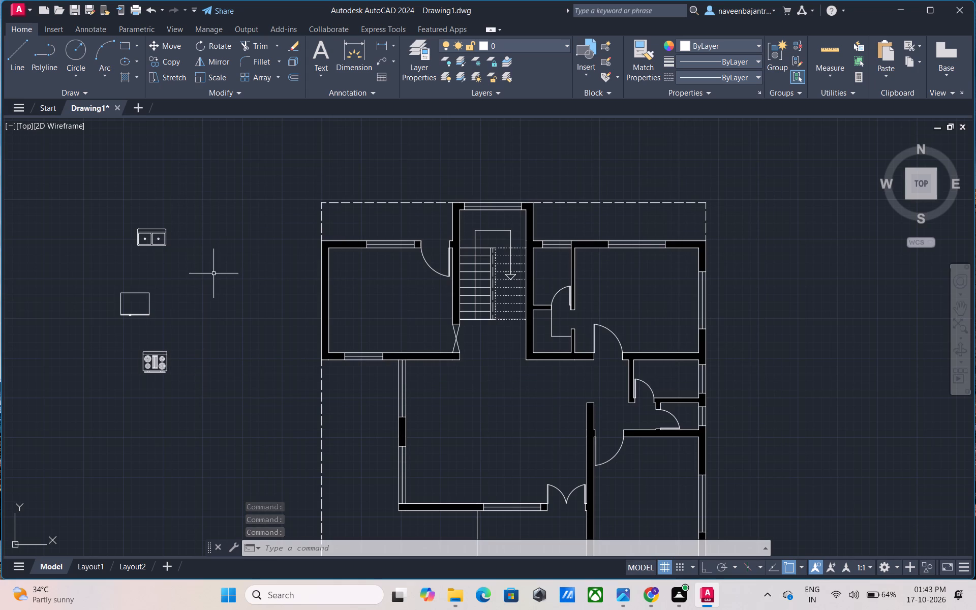
Move the double sink block into the upper-left room, against the top wall beneath the window.
scroll(157, 268, "up", 1)
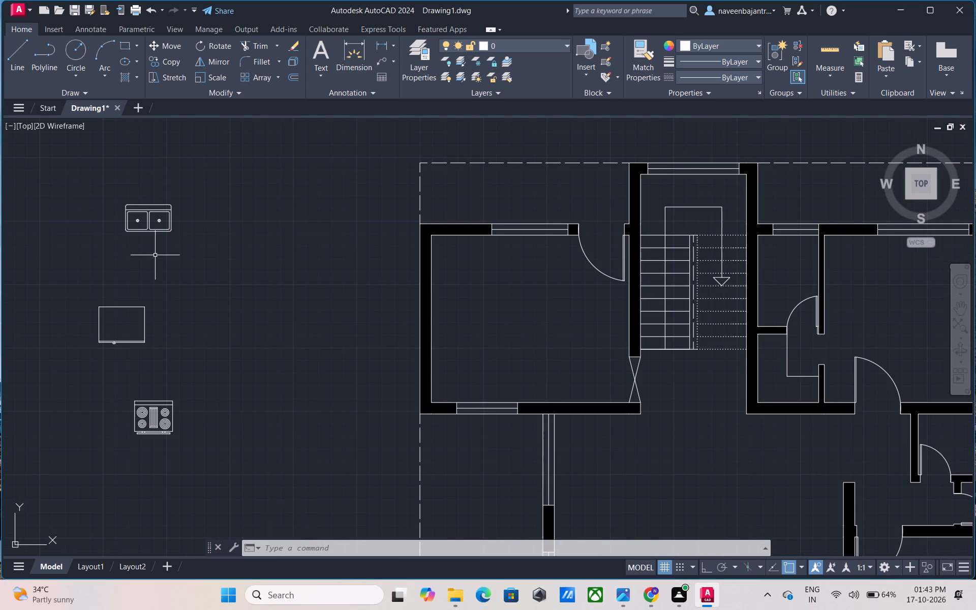
left_click(160, 221)
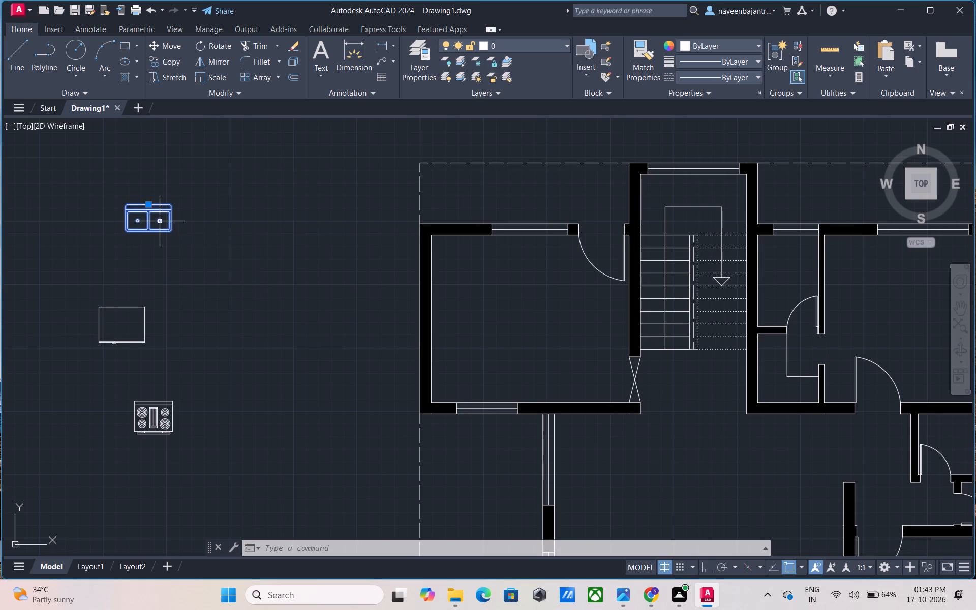
type("M")
key("space")
left_click(160, 226)
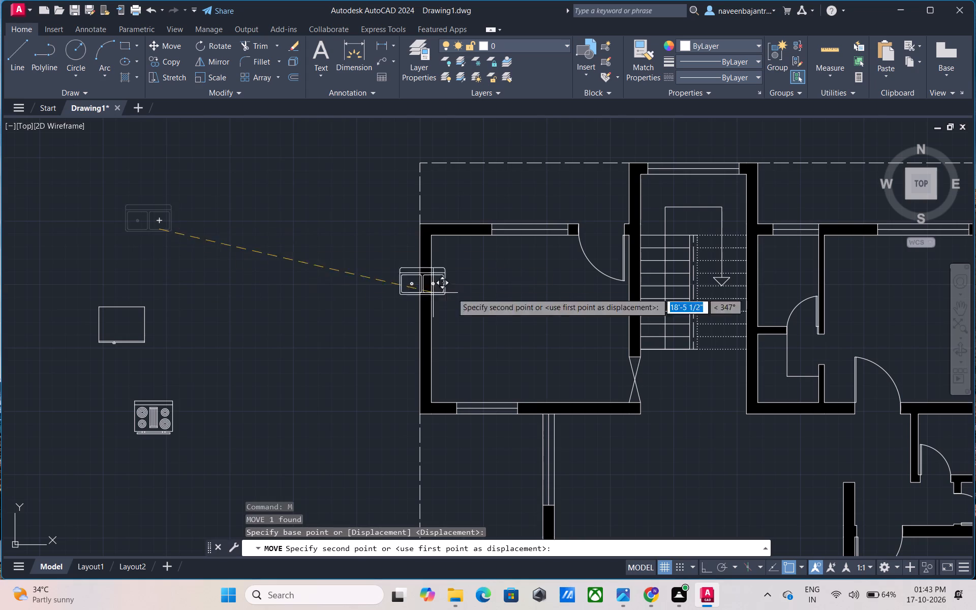
scroll(548, 292, "up", 3)
scroll(548, 292, "down", 1)
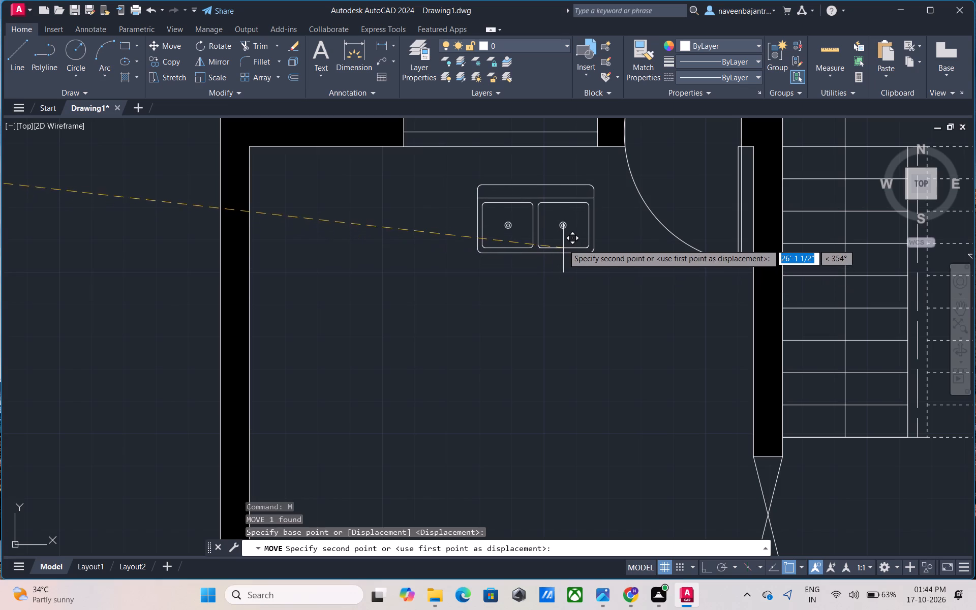
left_click(567, 212)
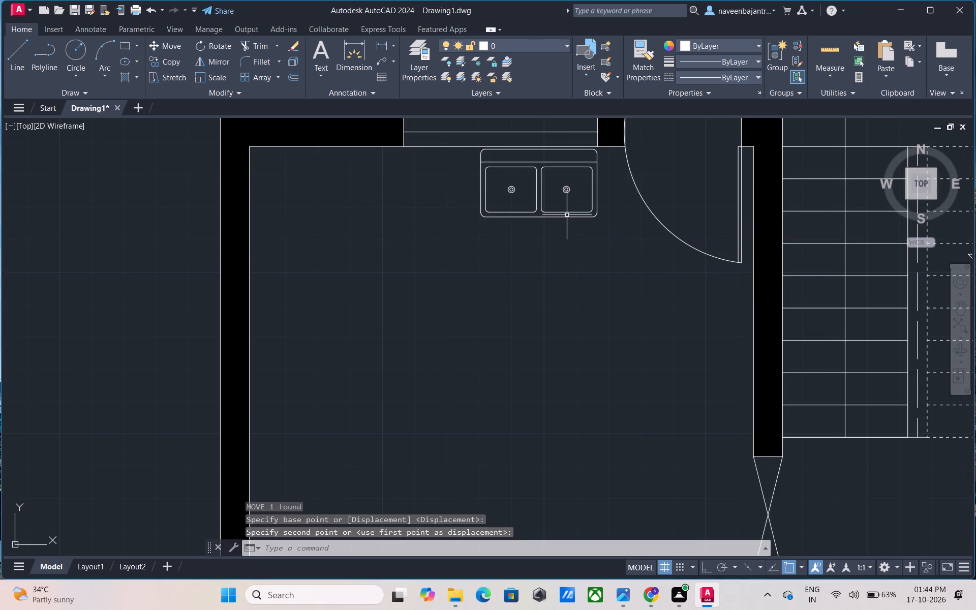
key("Escape")
Rotate the refrigerator block 180° about its lower-right corner, with Ortho on.
scroll(536, 313, "down", 3)
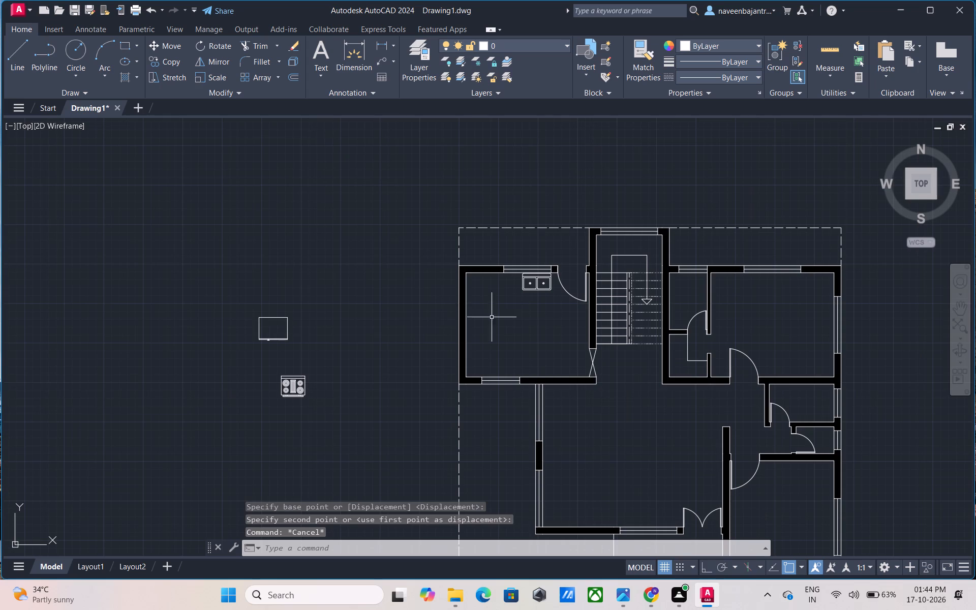
left_click(285, 341)
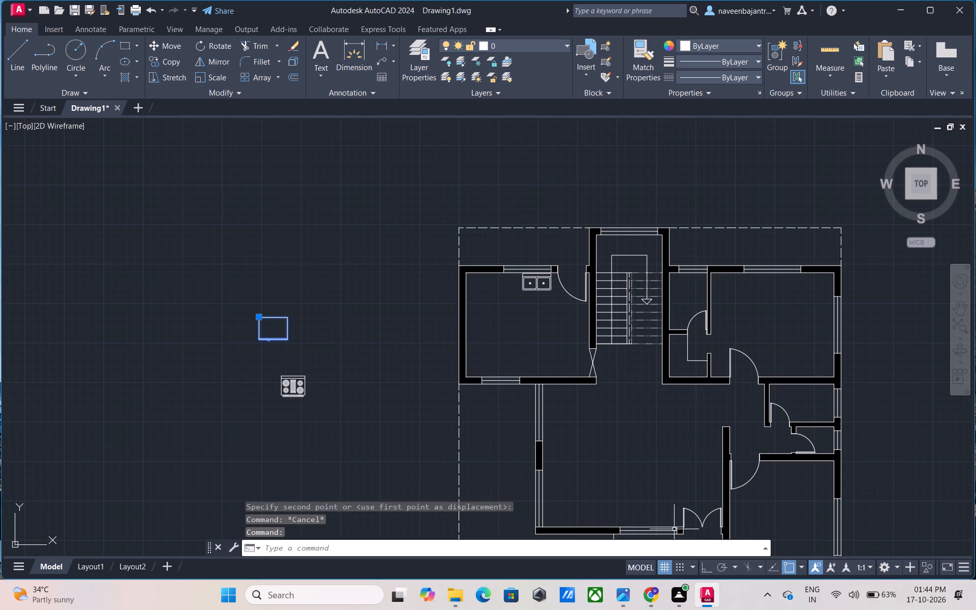
left_click(708, 565)
type("RO")
key("space")
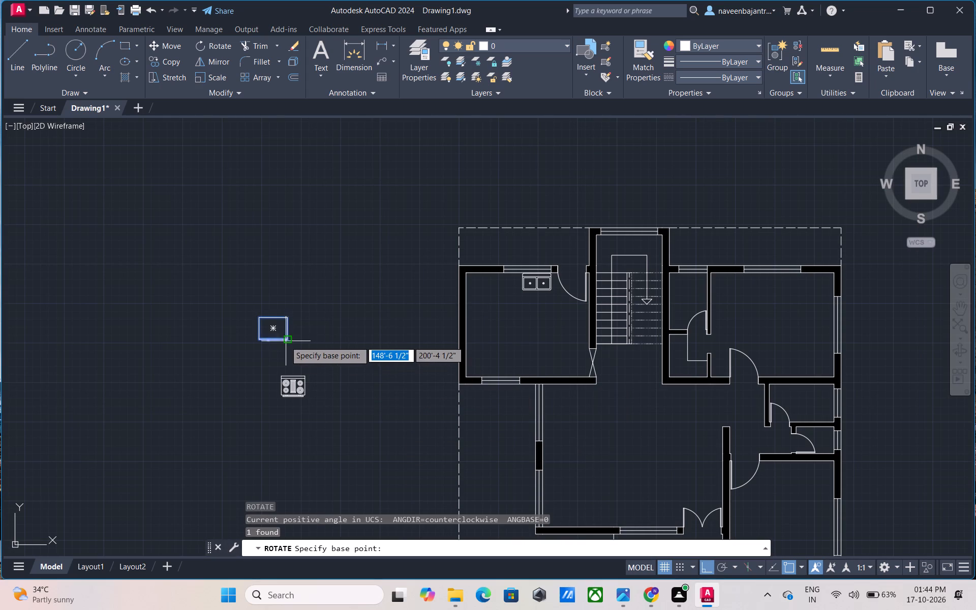
left_click(285, 341)
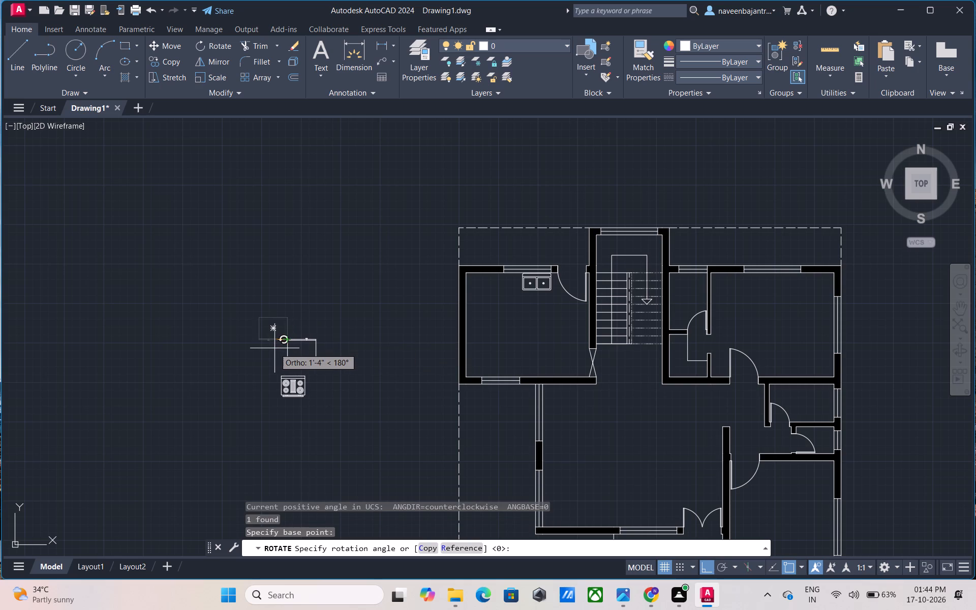
left_click(274, 348)
key("Escape")
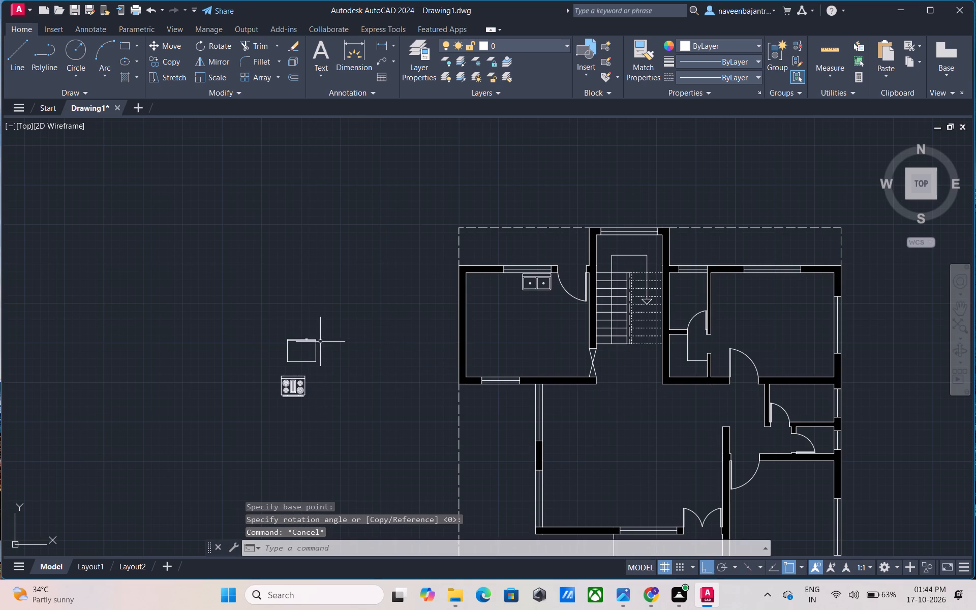
Move the rotated refrigerator into the upper-left room, against the bottom wall just right of the window, with Ortho off.
left_click(317, 339)
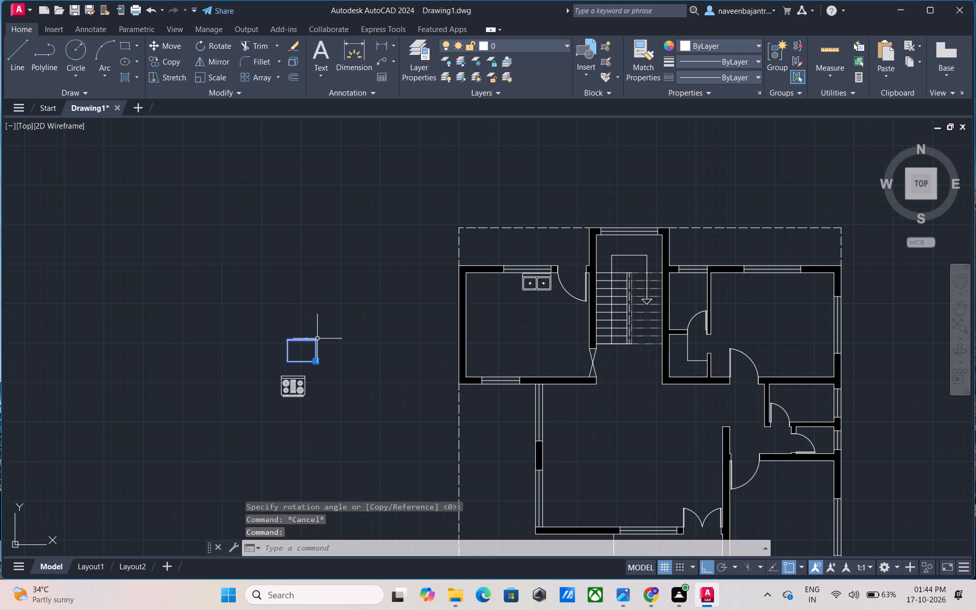
type("M")
key("space")
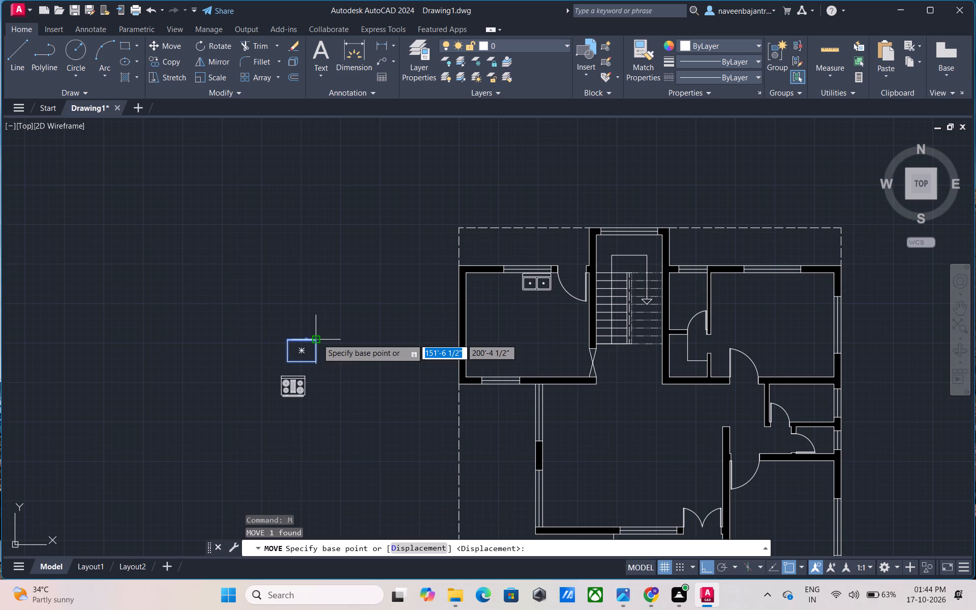
key("F8")
left_click(317, 339)
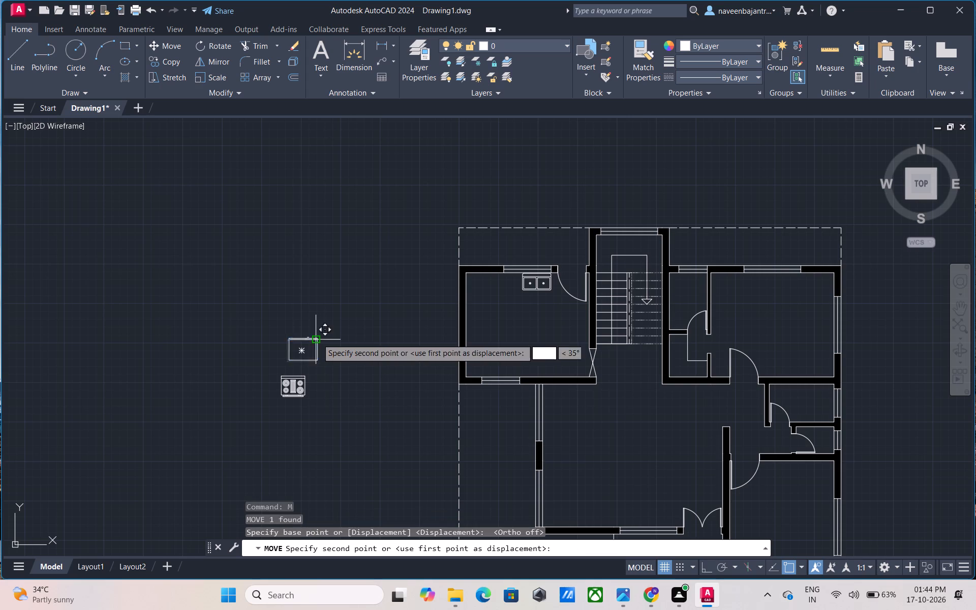
scroll(553, 365, "up", 3)
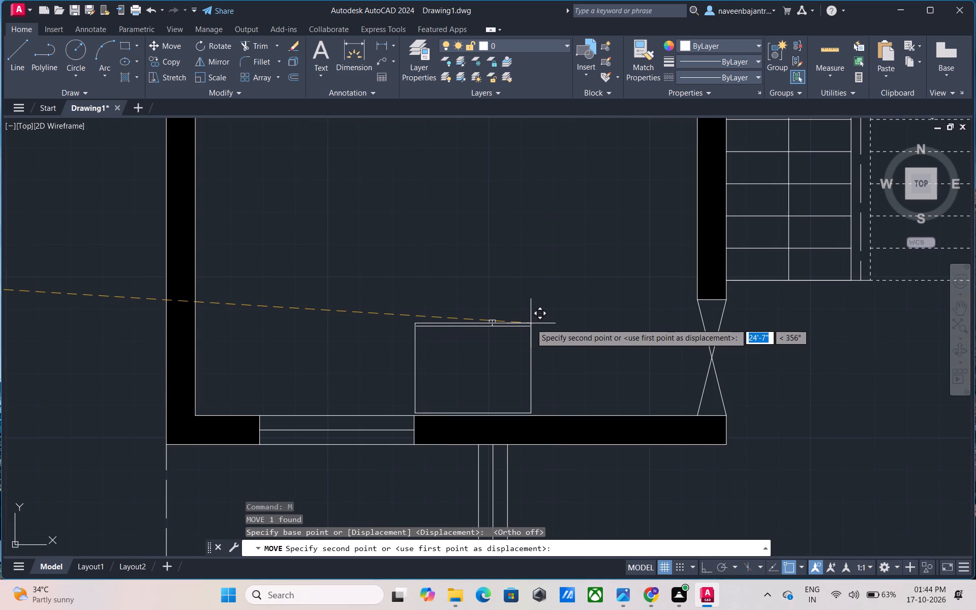
left_click(531, 323)
Rotate the range-oven block 90° about its upper-right corner, with Ortho on.
scroll(530, 327, "down", 3)
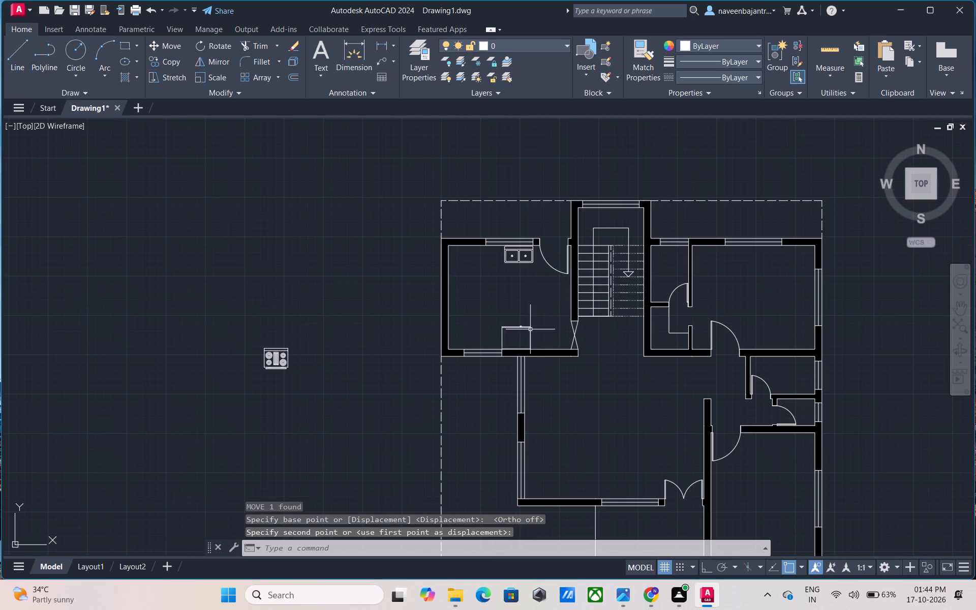
left_click(280, 350)
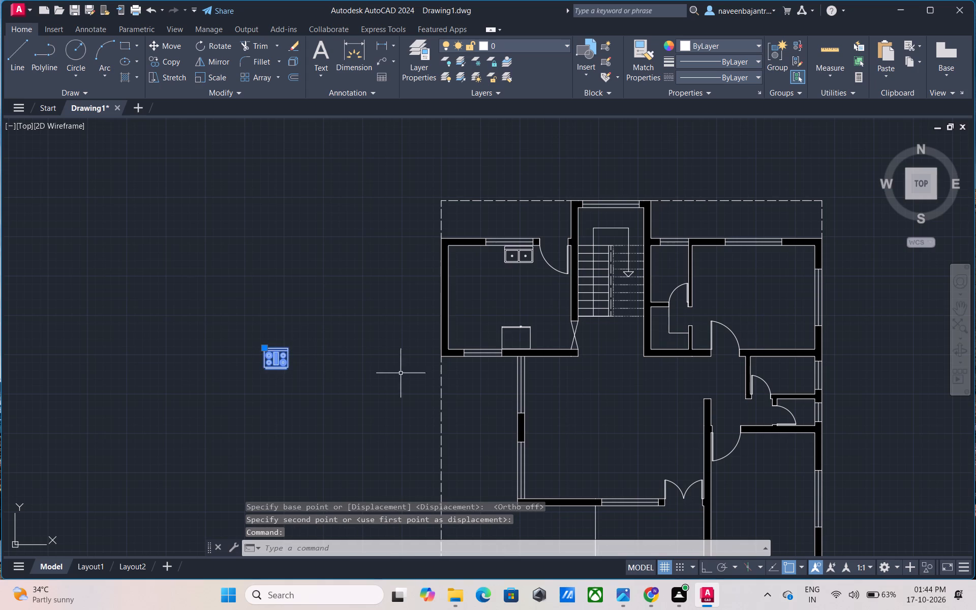
left_click(703, 562)
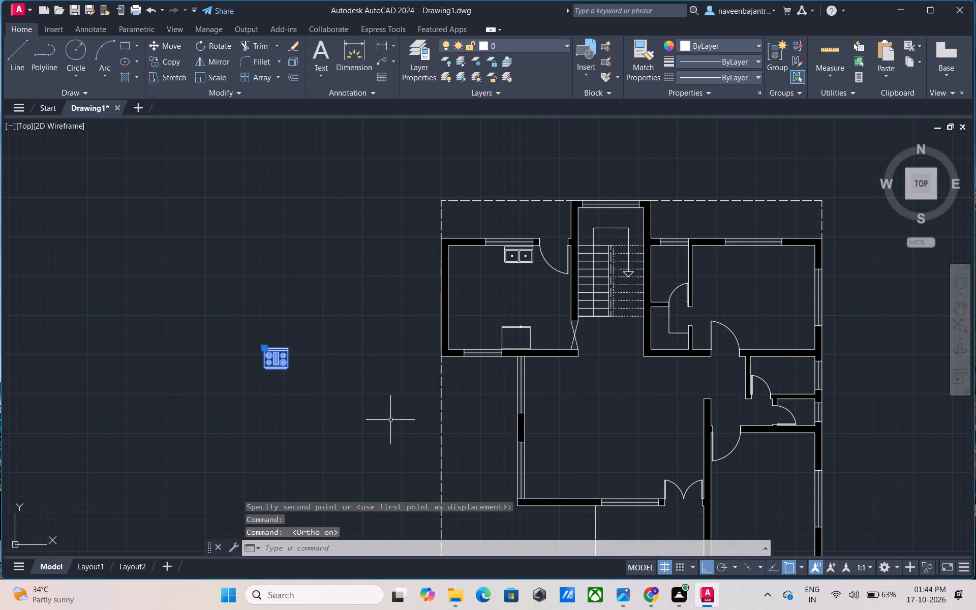
type("RO")
key("space")
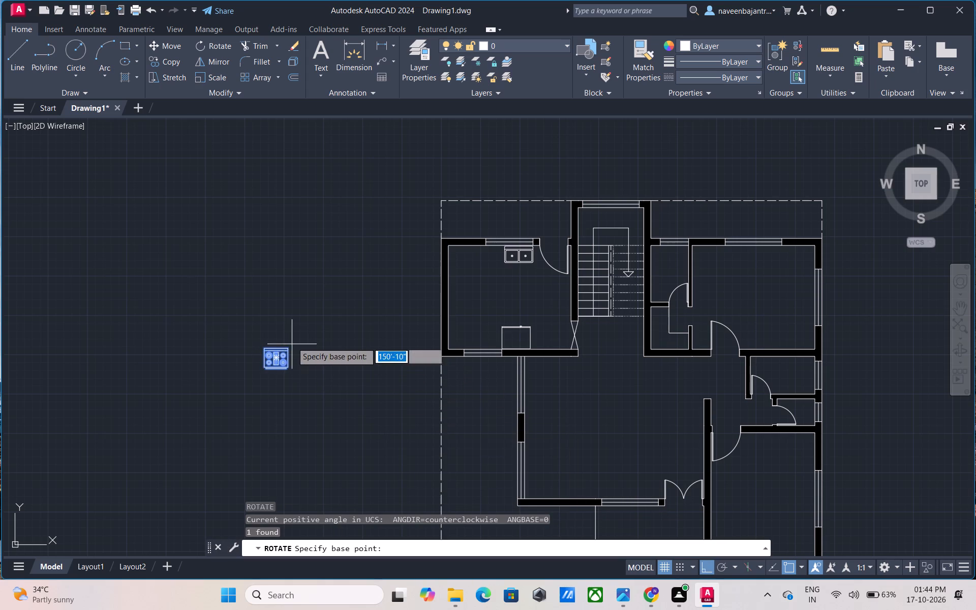
left_click(288, 347)
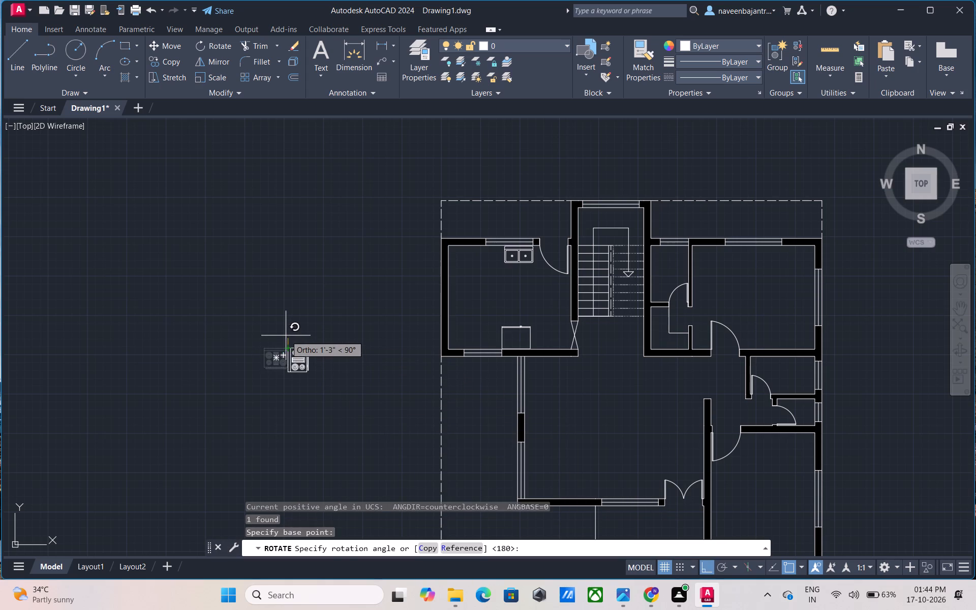
left_click(286, 335)
Move the rotated range-oven into the upper-left room, against the middle of the left wall, with Ortho off.
left_click(309, 352)
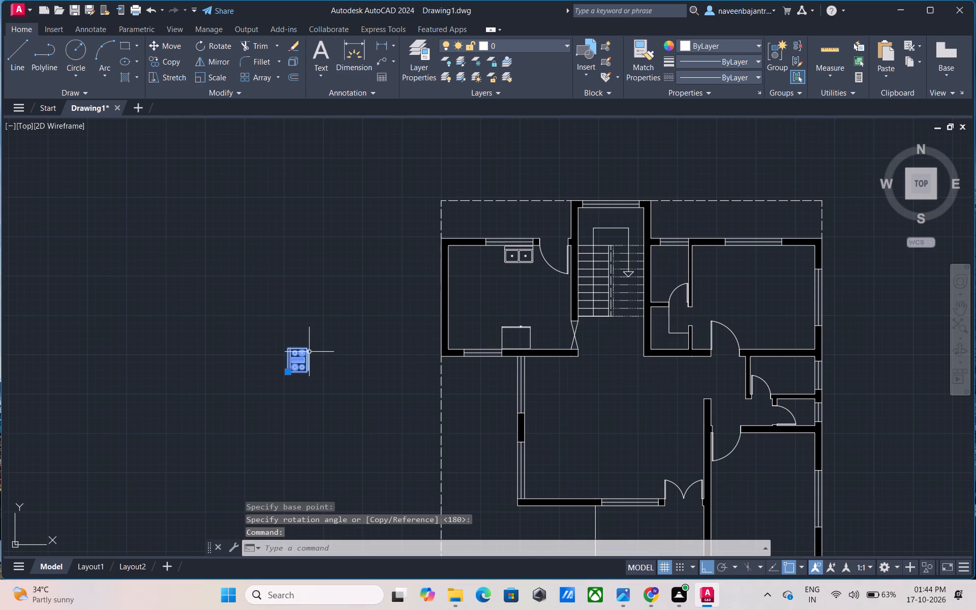
type("M")
key("space")
left_click(309, 352)
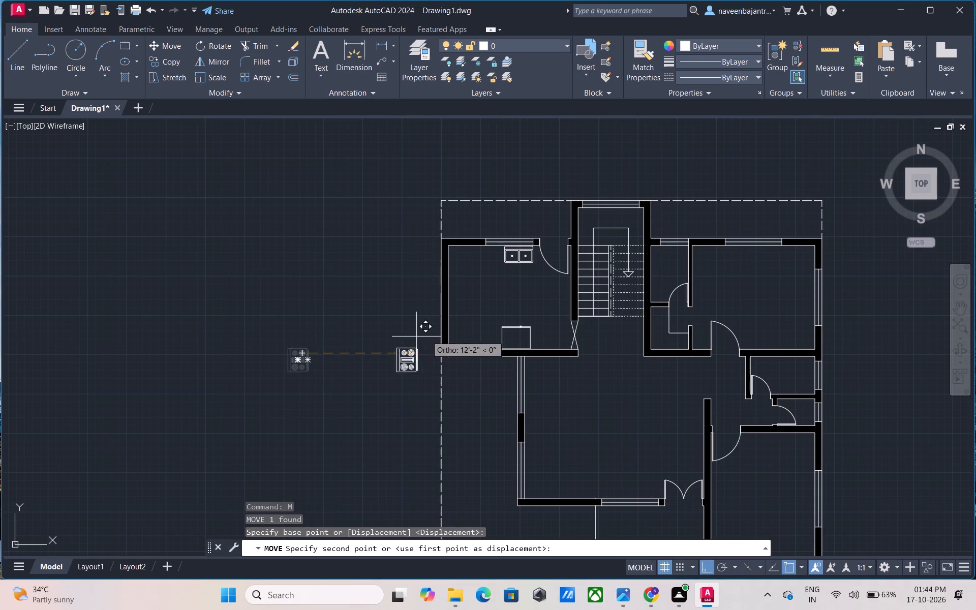
key("F8")
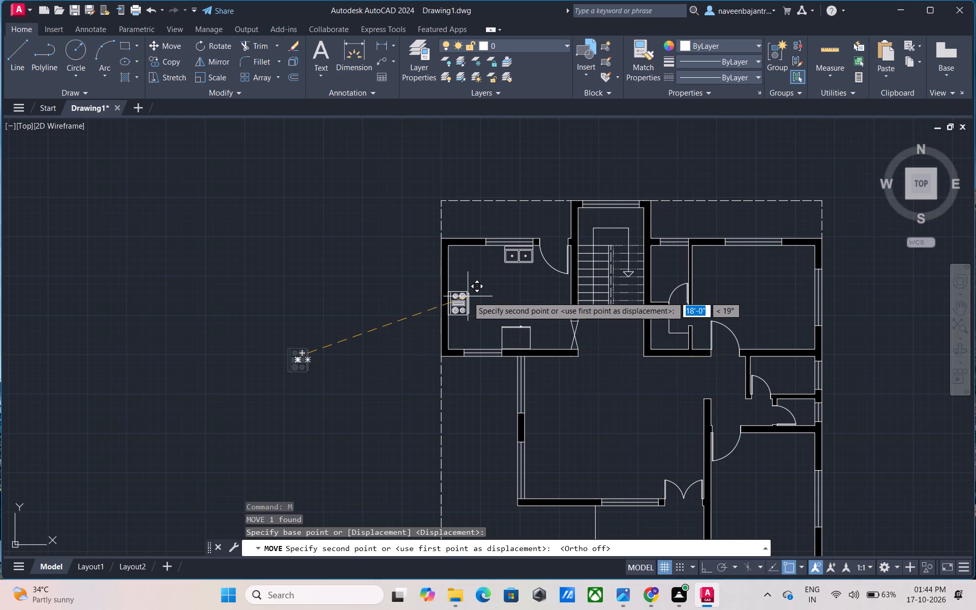
scroll(468, 296, "up", 3)
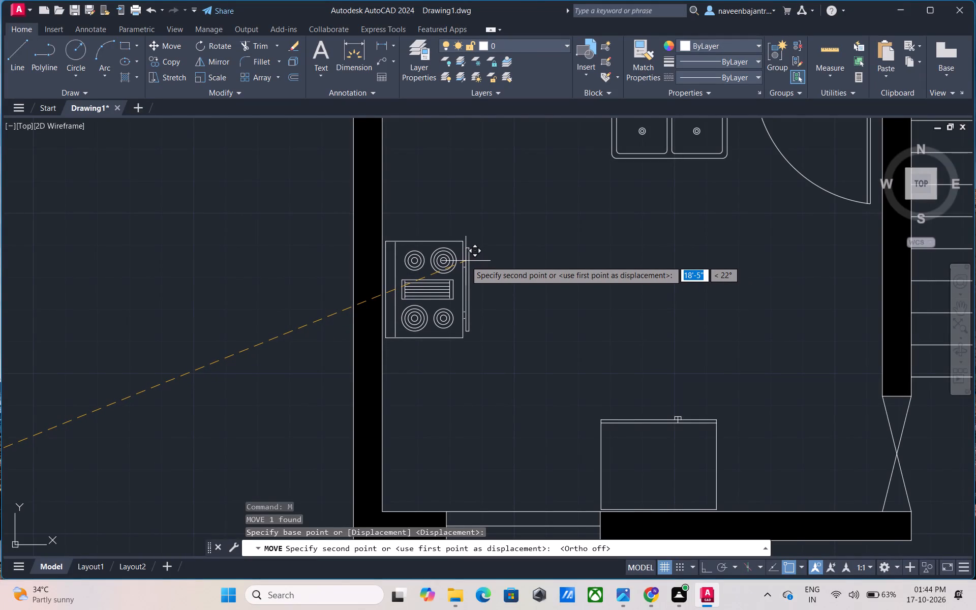
left_click(466, 261)
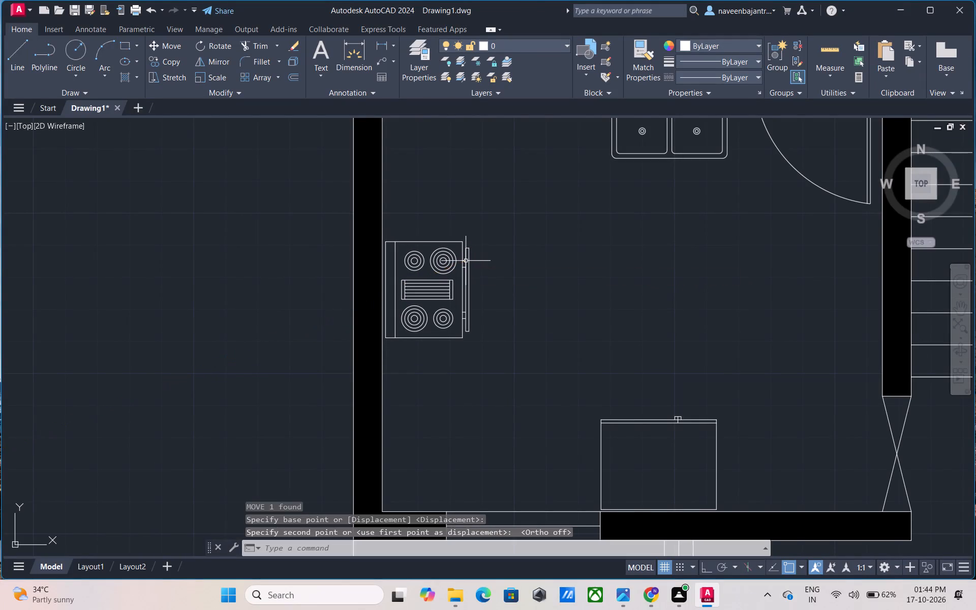
key("Escape")
Scale the refrigerator block down to about half size about its upper-right corner.
scroll(511, 318, "down", 2)
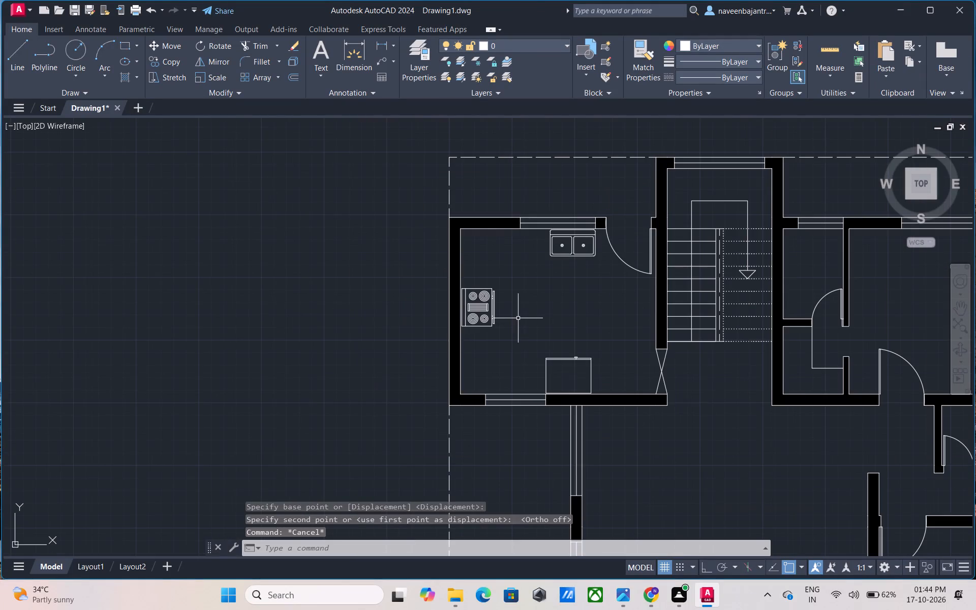
left_click(552, 359)
type("SC")
key("space")
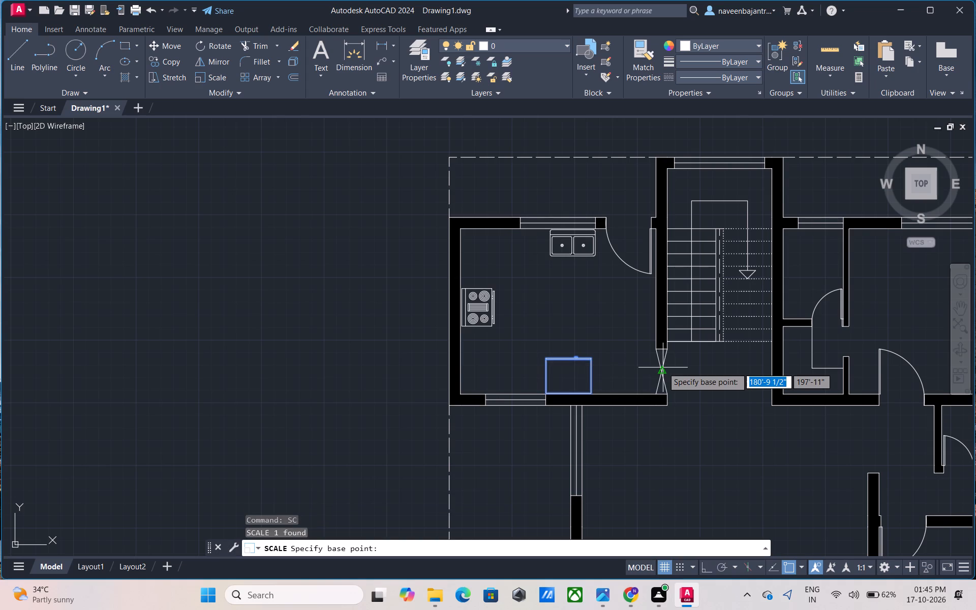
scroll(616, 375, "up", 2)
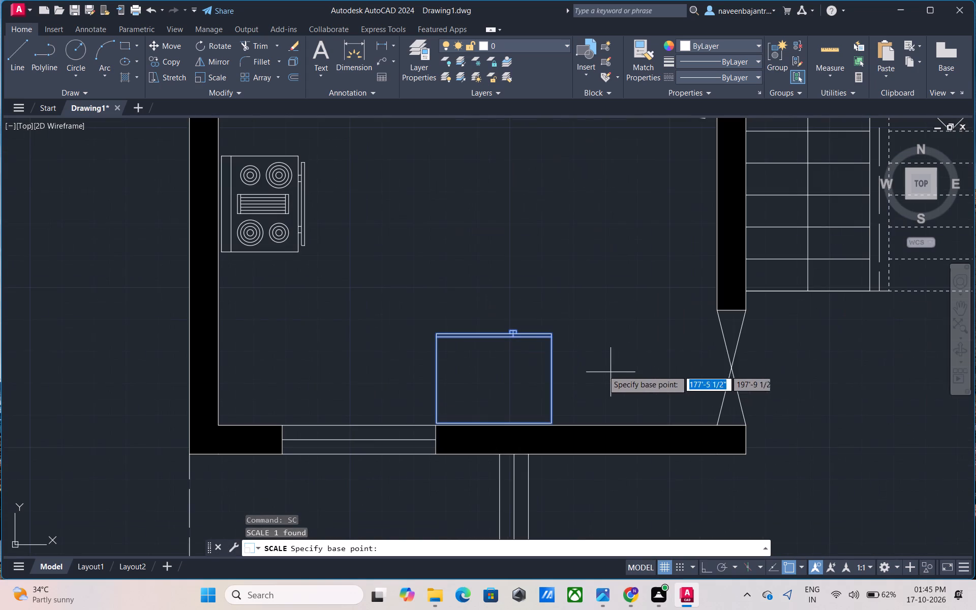
left_click(548, 331)
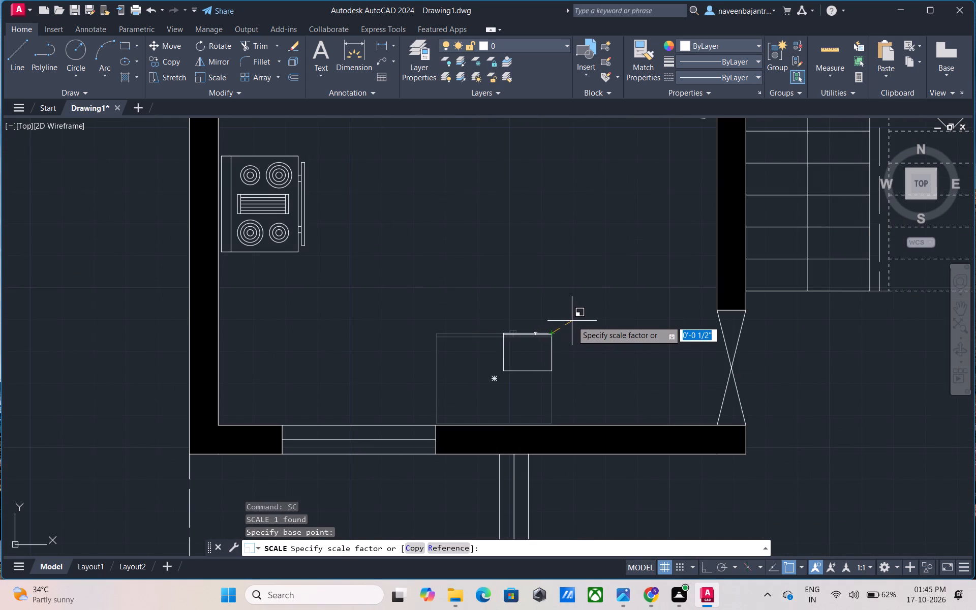
left_click(574, 320)
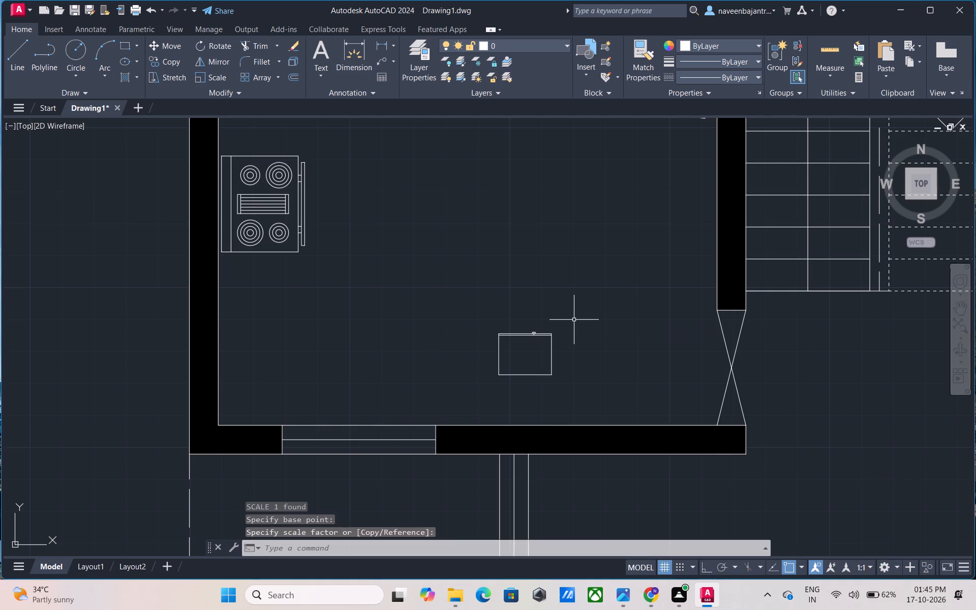
key("Escape")
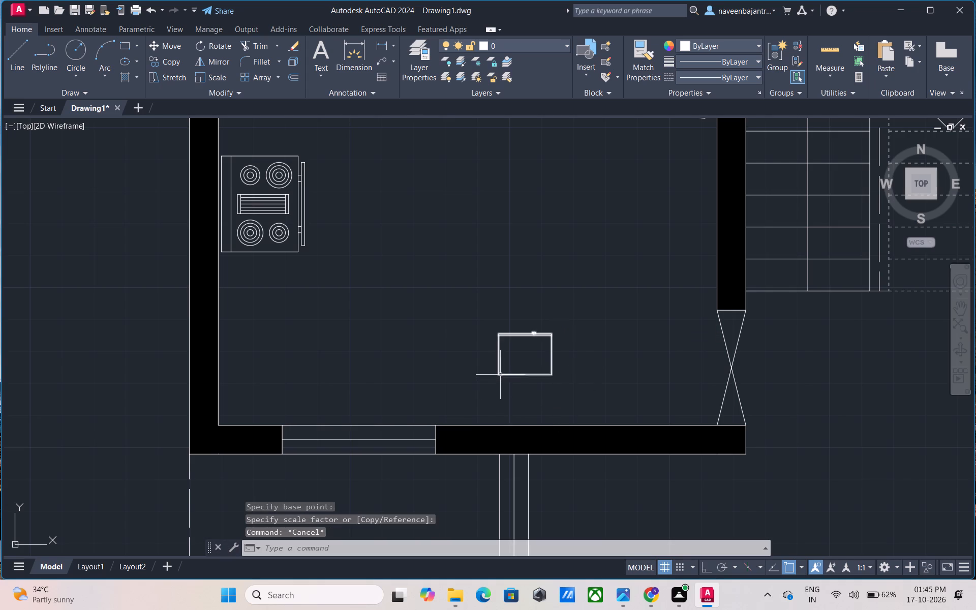
Move the reduced refrigerator down to the kitchen's bottom wall, just right of the window.
left_click(500, 374)
type("M")
key("space")
left_click(499, 375)
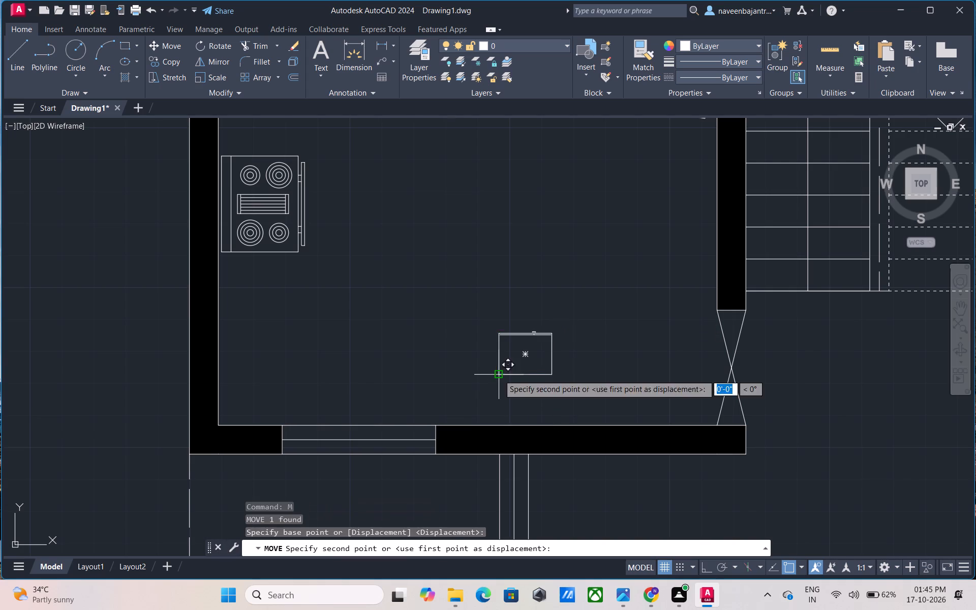
scroll(453, 421, "up", 3)
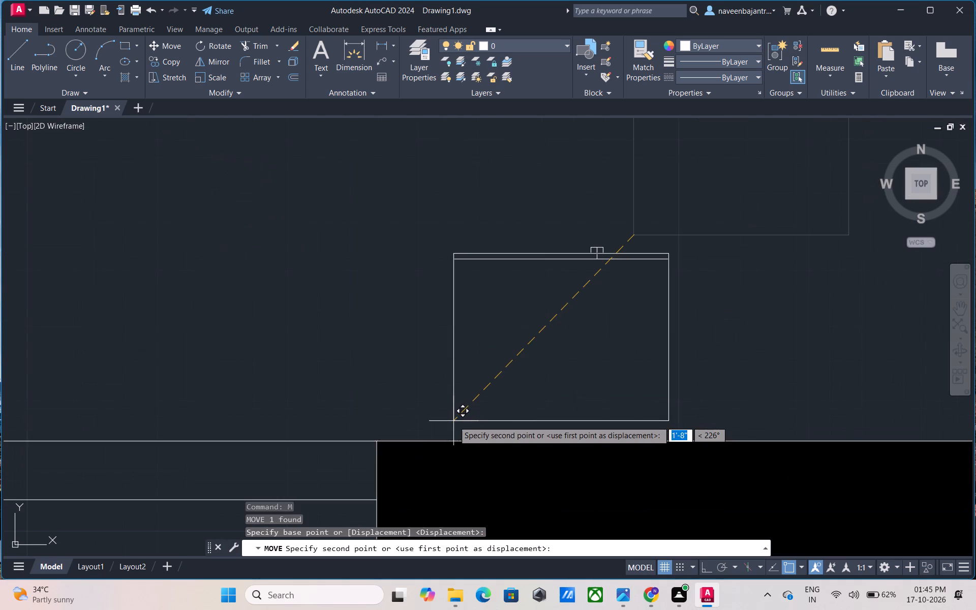
left_click(450, 430)
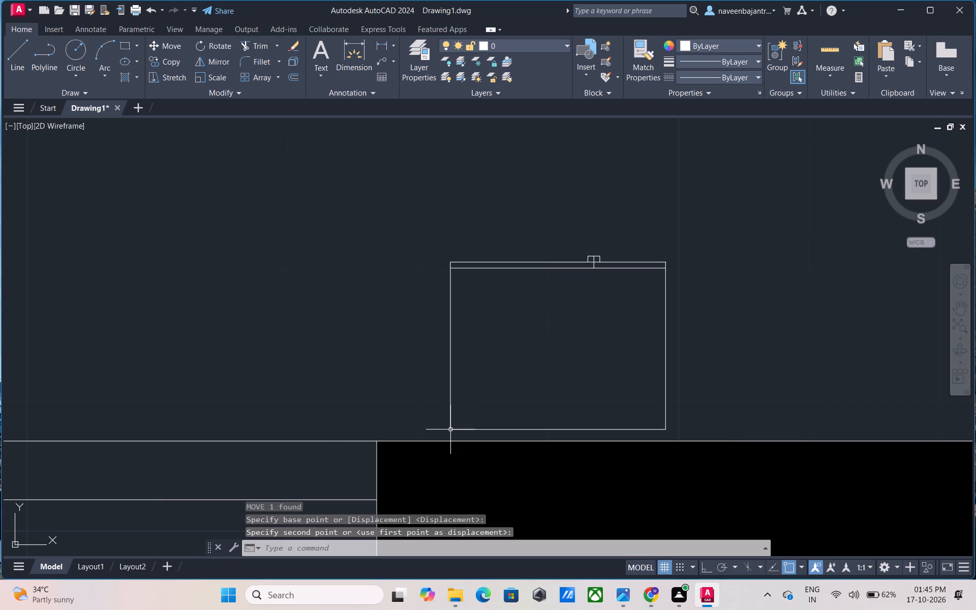
key("Escape")
Scale the range-oven block down to about half size about its lower-right corner.
scroll(380, 348, "down", 4)
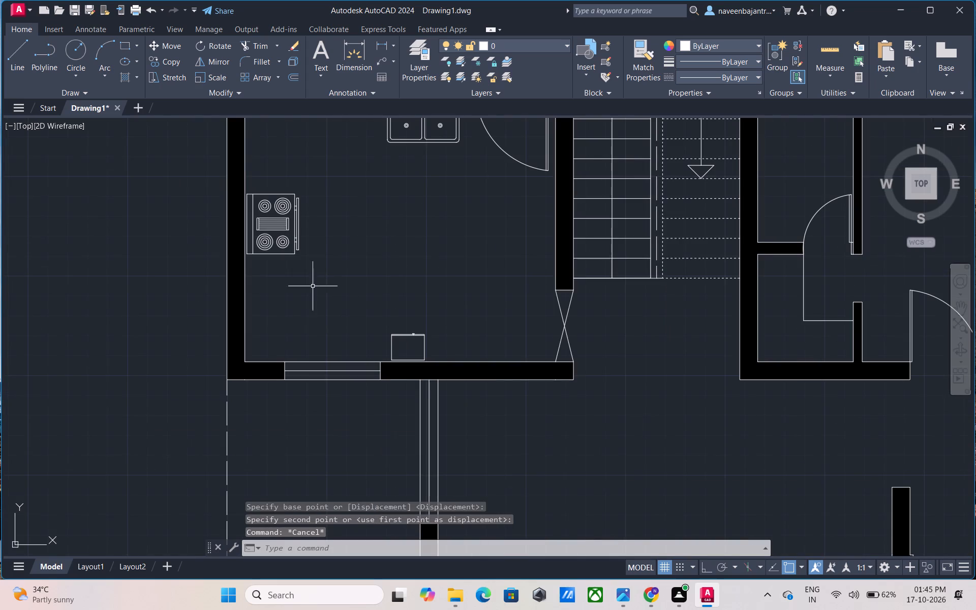
middle_click_drag(275, 279, 316, 359)
scroll(317, 360, "up", 2)
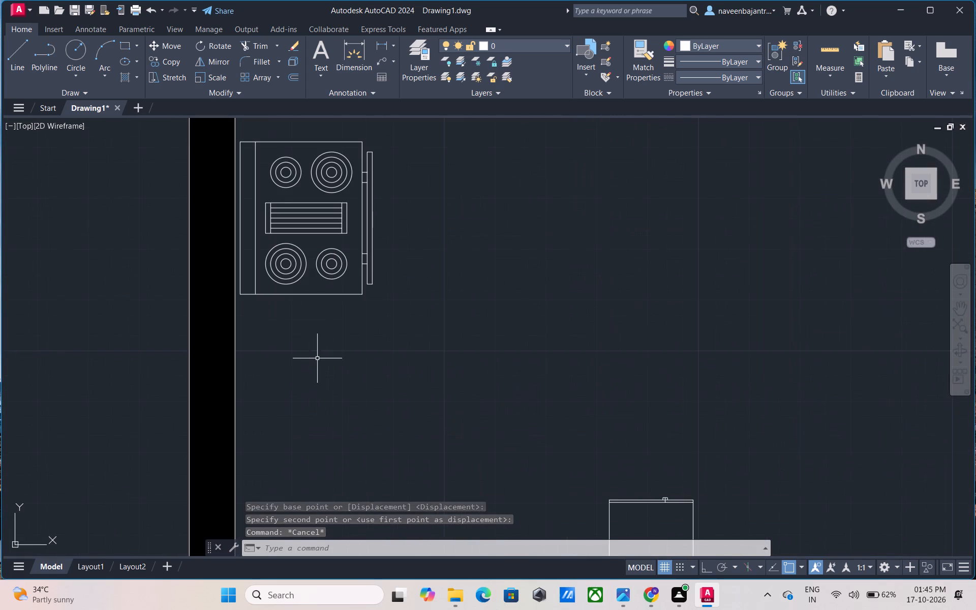
left_click(362, 293)
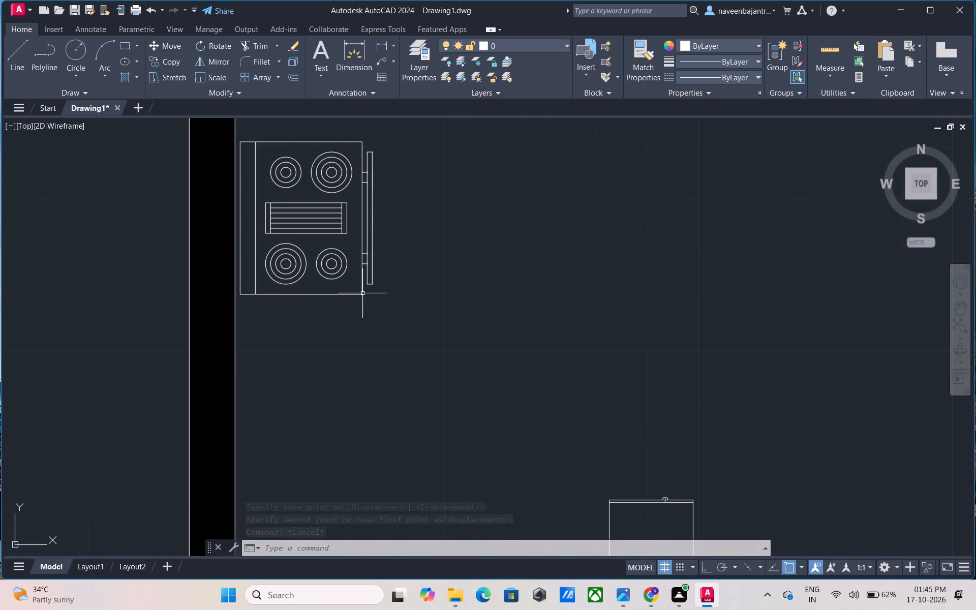
type("SC")
key("space")
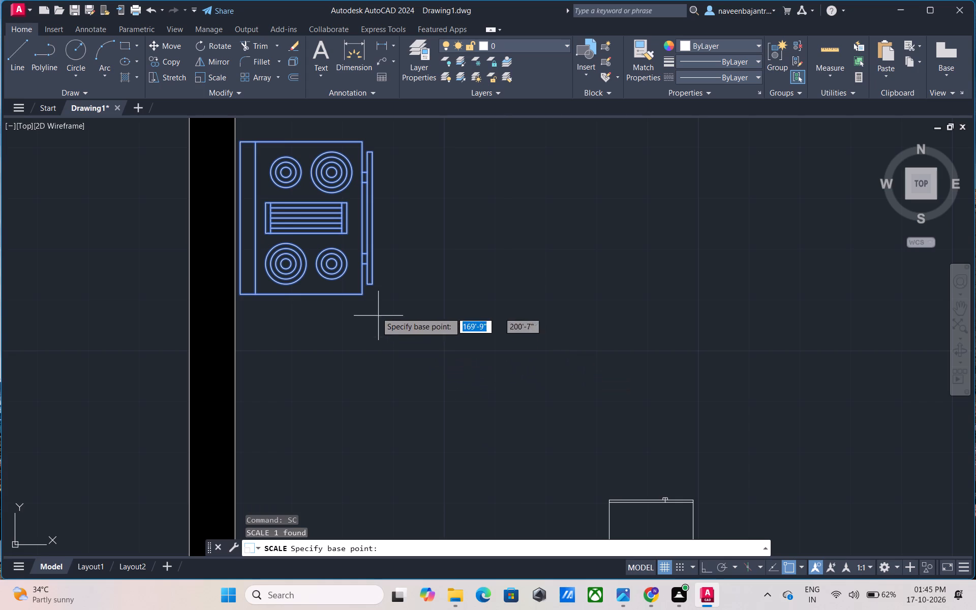
left_click(362, 296)
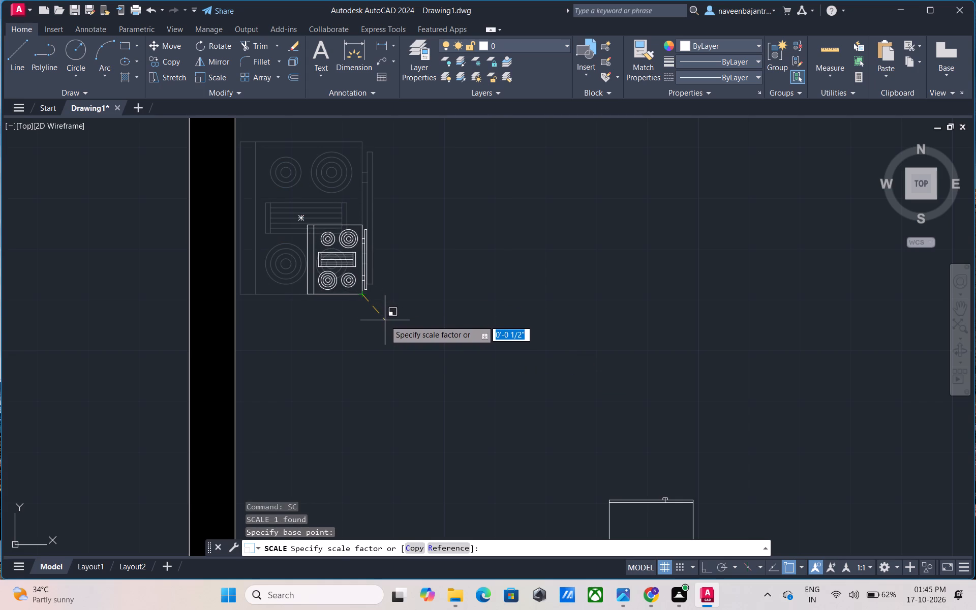
left_click(385, 324)
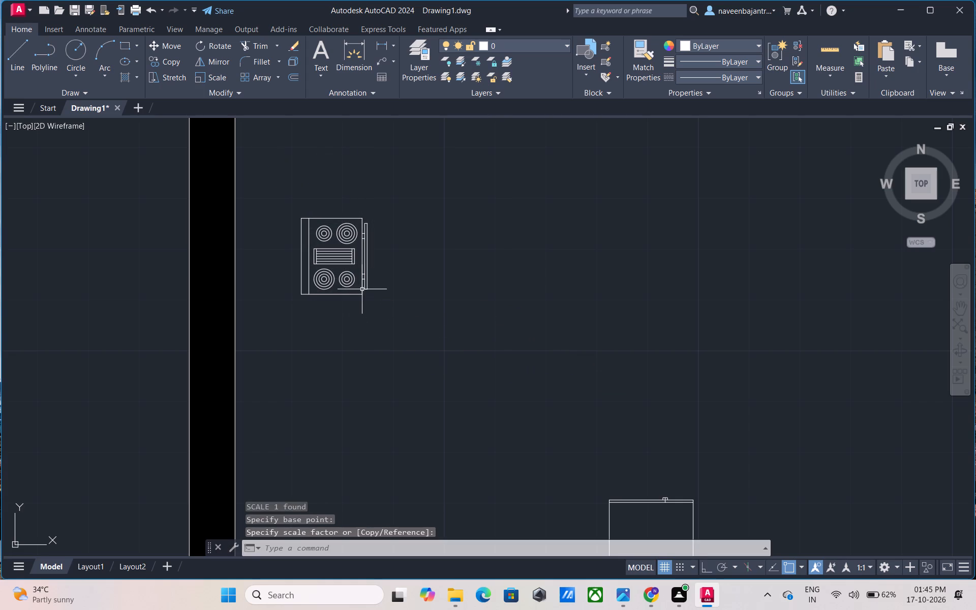
Move the reduced range-oven back toward the middle of the kitchen's left wall.
left_click(362, 289)
type("M")
key("space")
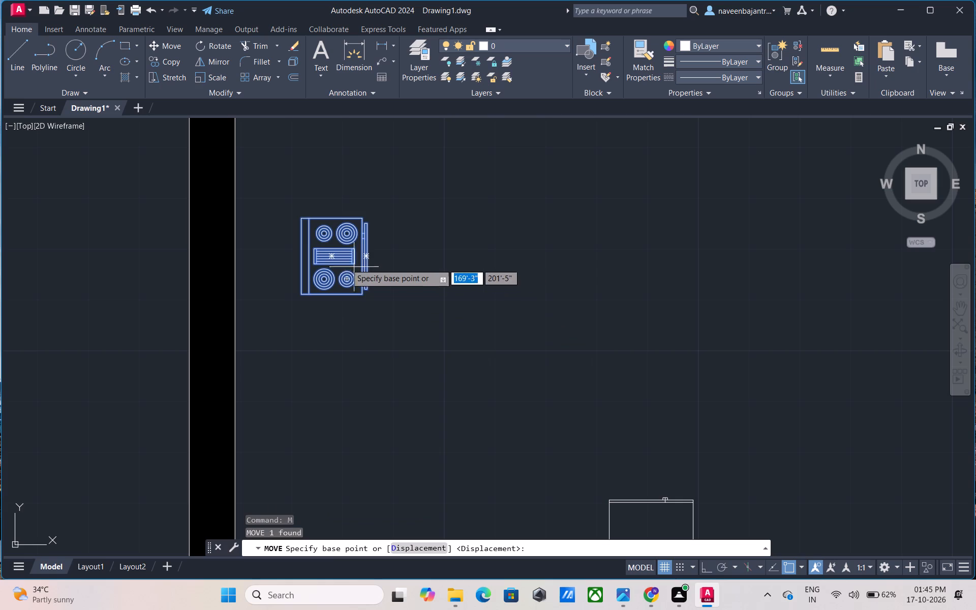
left_click(342, 255)
scroll(297, 236, "down", 2)
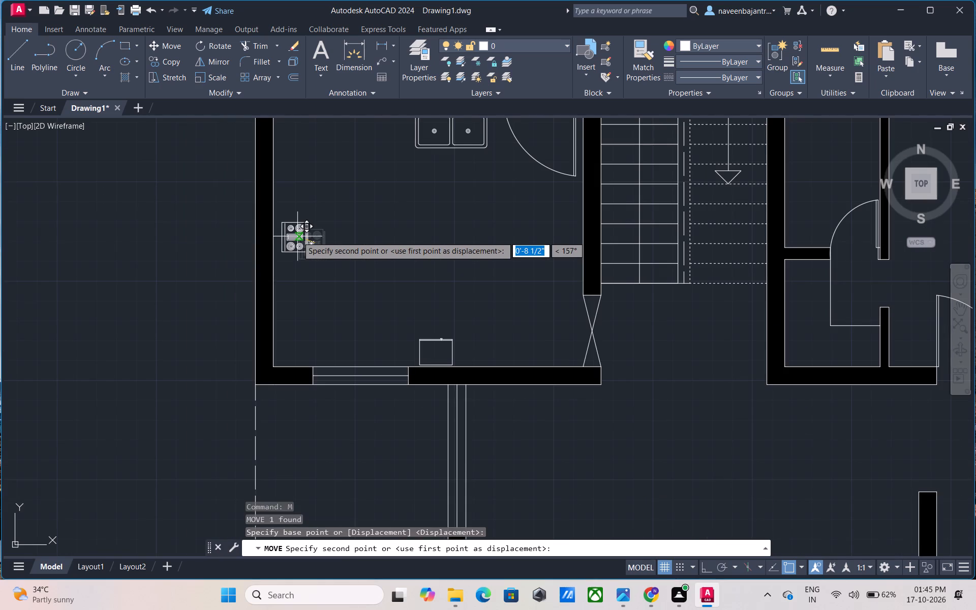
left_click(294, 229)
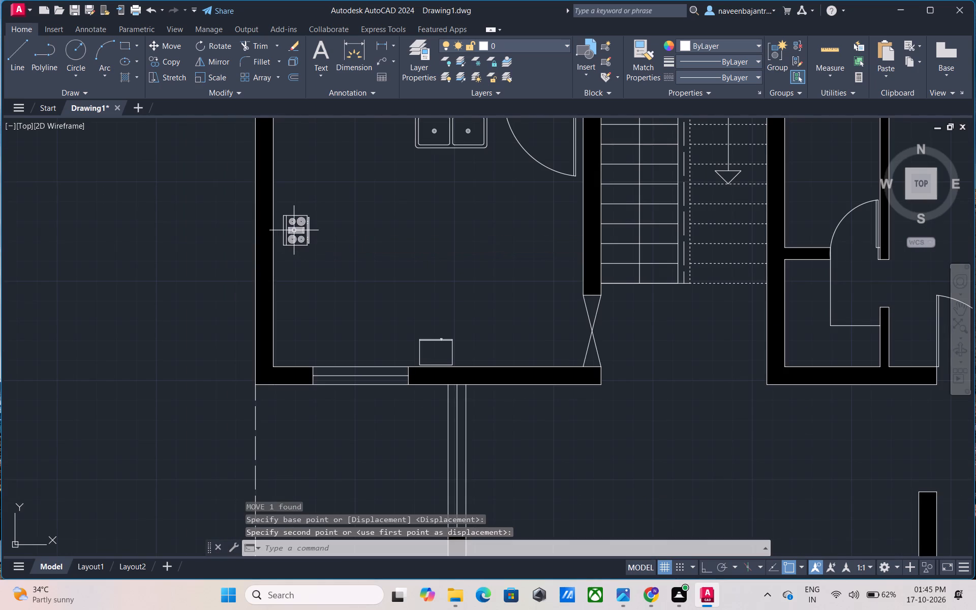
Shift the range-oven about 4" closer to the kitchen's left wall, leaving only a small gap.
scroll(300, 240, "up", 3)
middle_click_drag(287, 194, 301, 302)
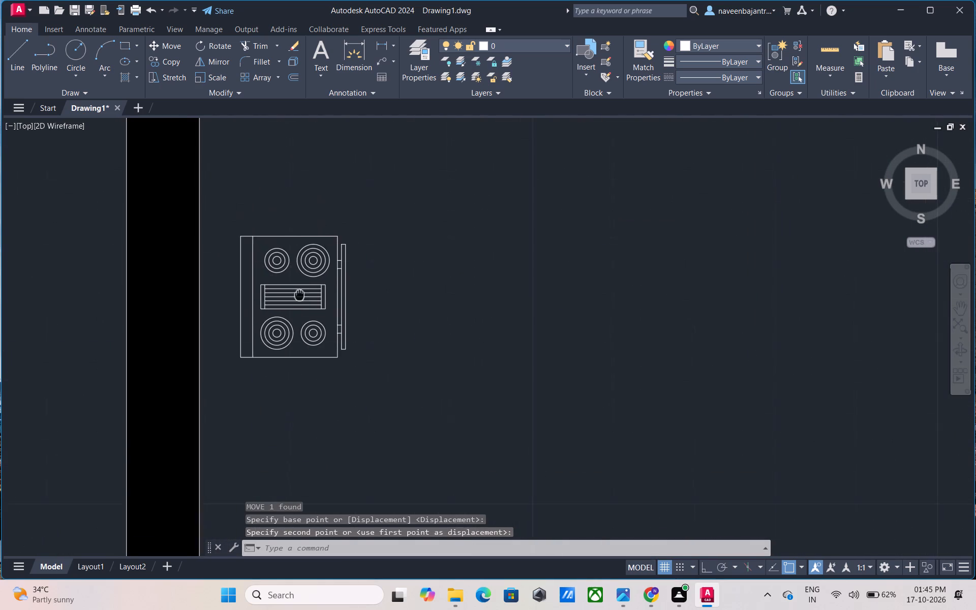
middle_click_drag(301, 302, 301, 303)
left_click(301, 309)
type("M")
key("space")
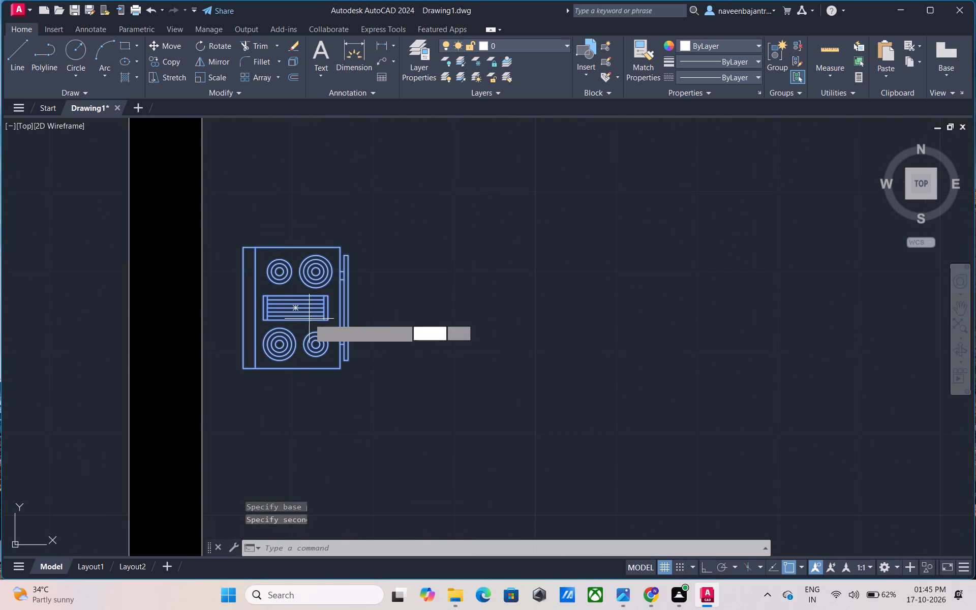
left_click(297, 309)
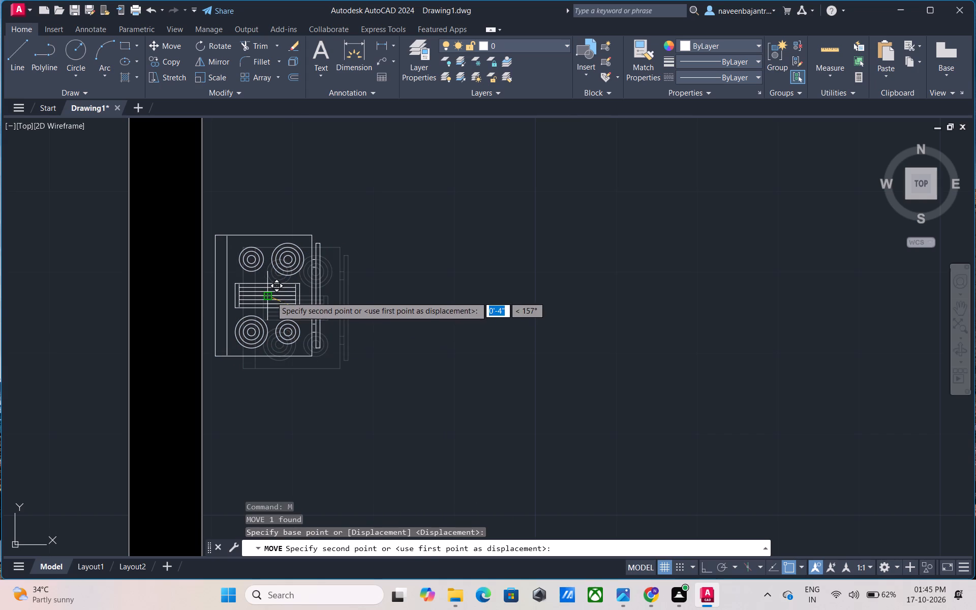
left_click(270, 294)
key("Escape")
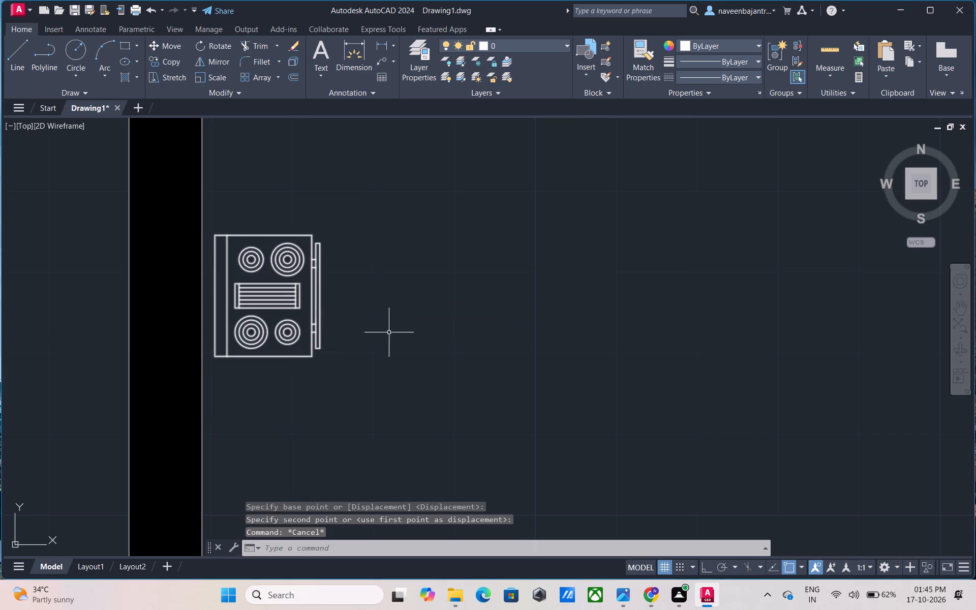
Scale the double-bowl sink block down to about half size about its lower-left corner.
scroll(406, 333, "down", 3)
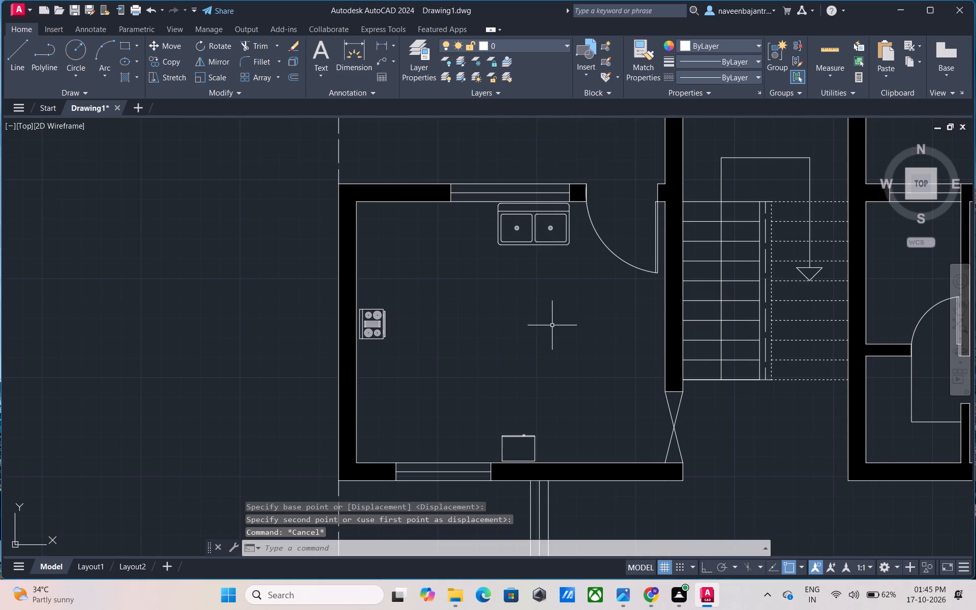
middle_click_drag(552, 325, 522, 337)
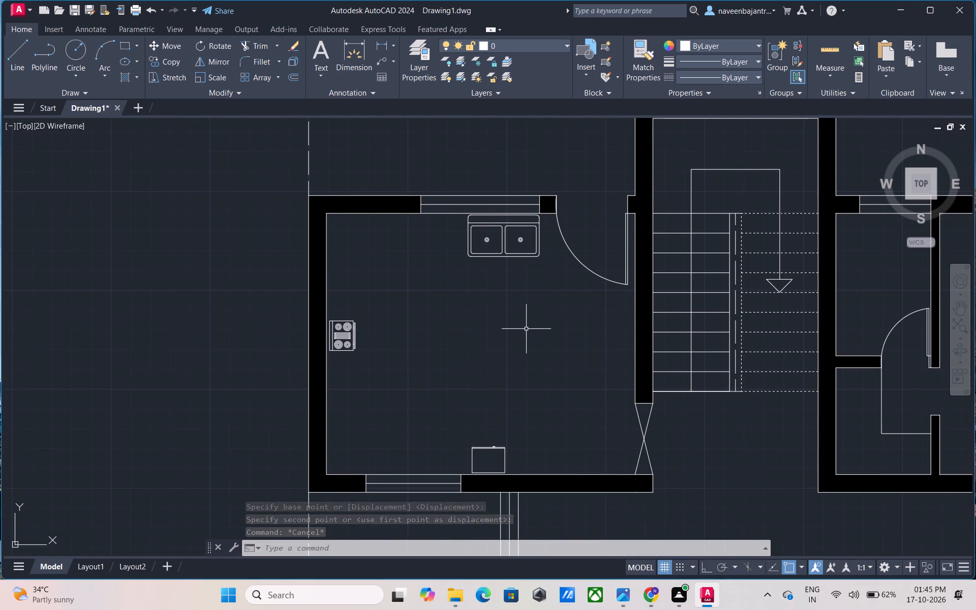
scroll(527, 323, "up", 1)
middle_click_drag(496, 284, 478, 381)
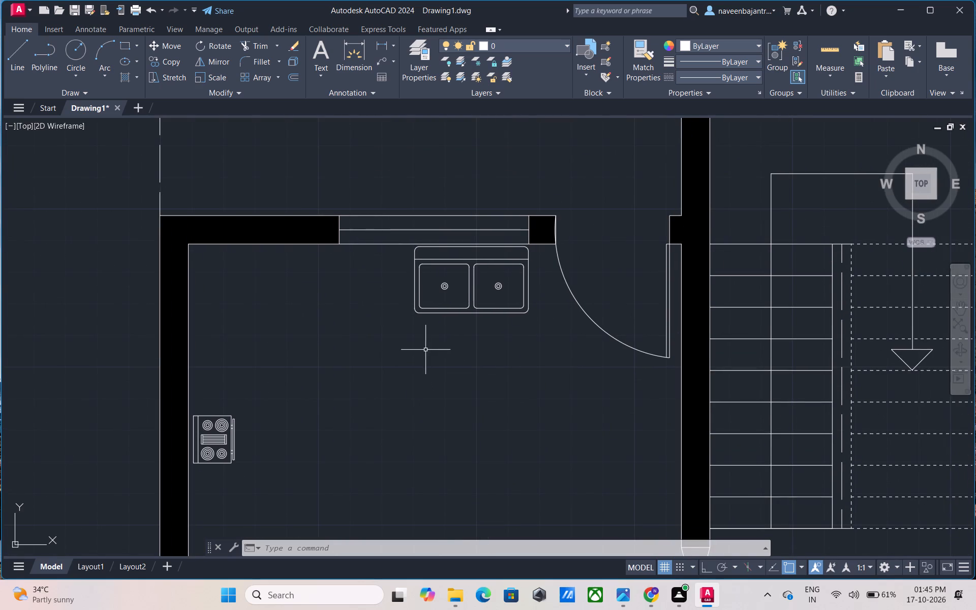
scroll(425, 350, "up", 1)
key("Escape")
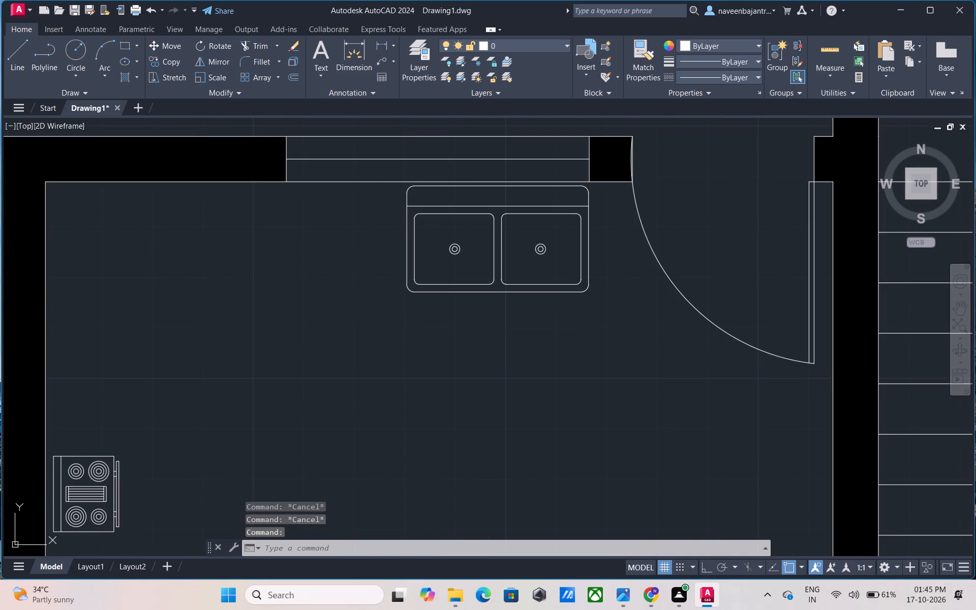
left_click(413, 291)
type("SC")
key("space")
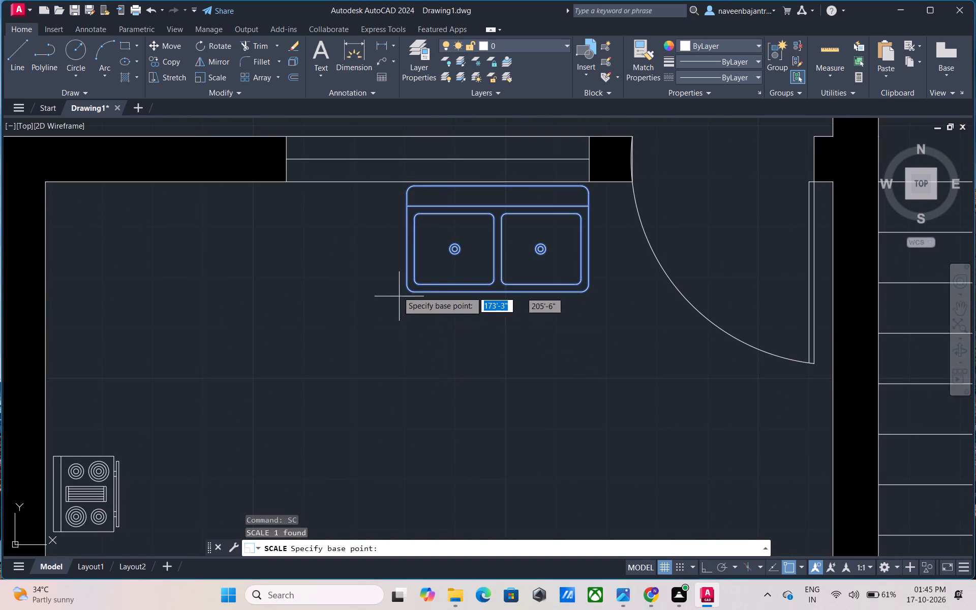
left_click(405, 291)
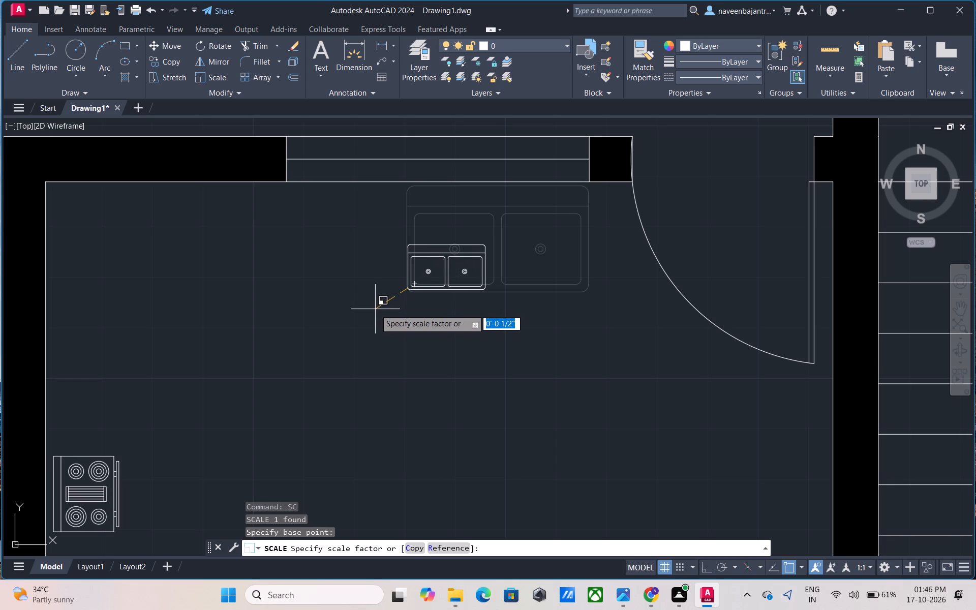
left_click(374, 310)
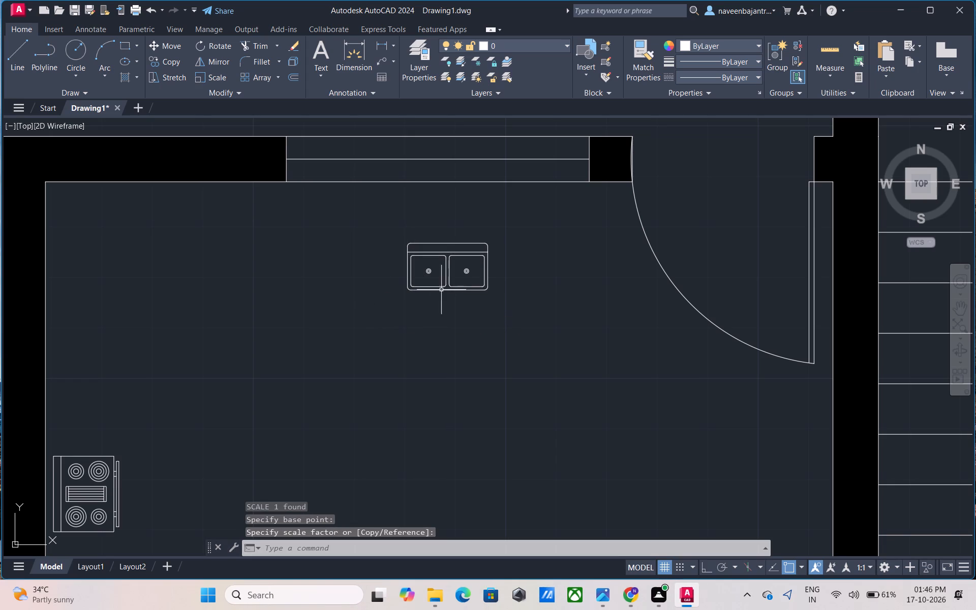
Move the reduced sink up to the kitchen's top wall, beneath the right end of the window.
left_click(442, 290)
key("m")
key("space")
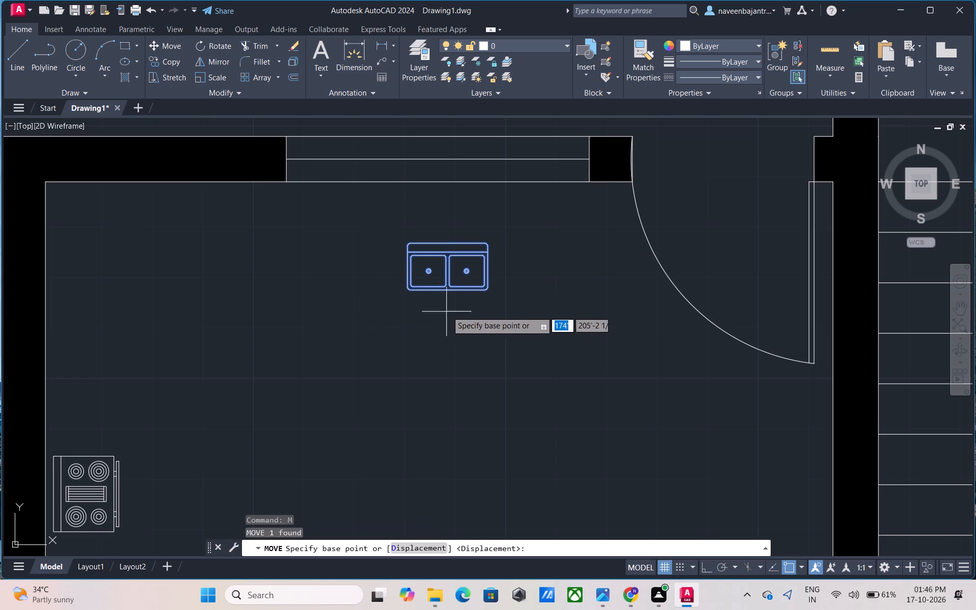
left_click(464, 273)
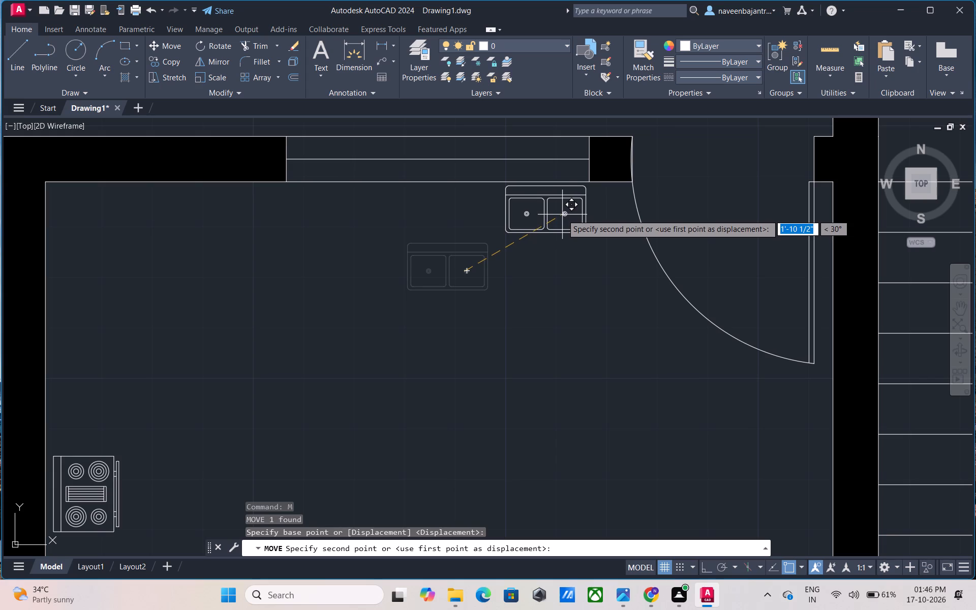
left_click(562, 215)
key("Escape")
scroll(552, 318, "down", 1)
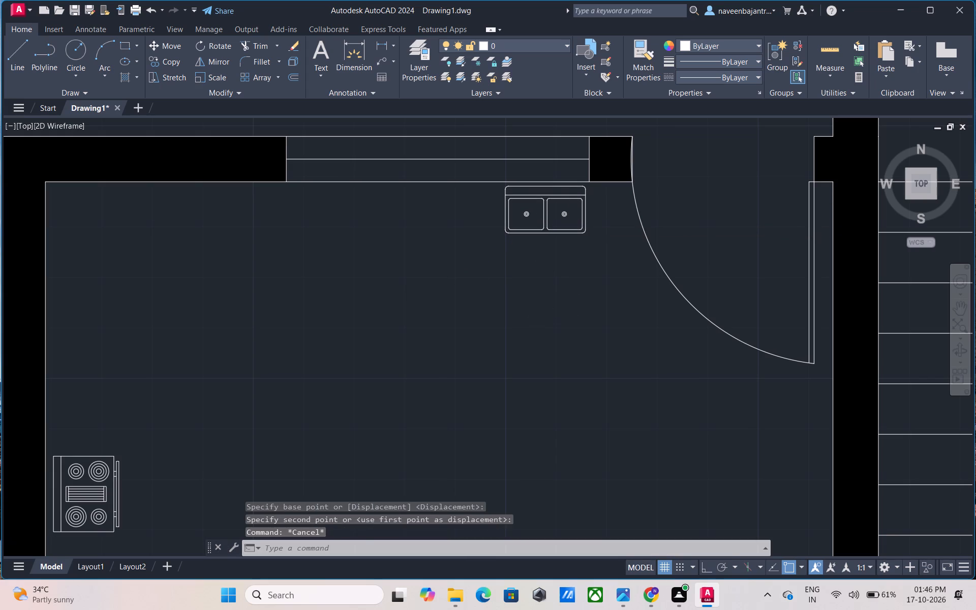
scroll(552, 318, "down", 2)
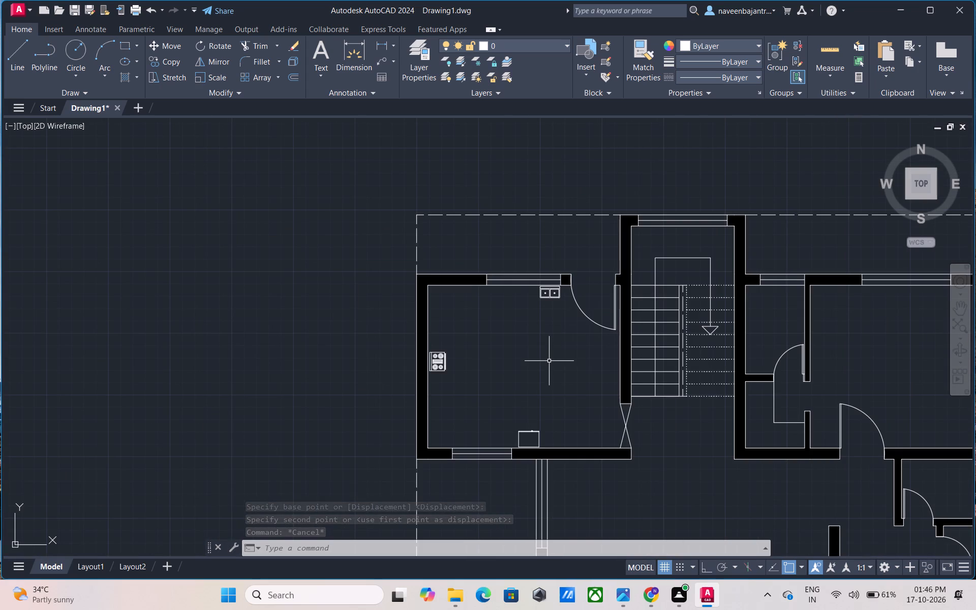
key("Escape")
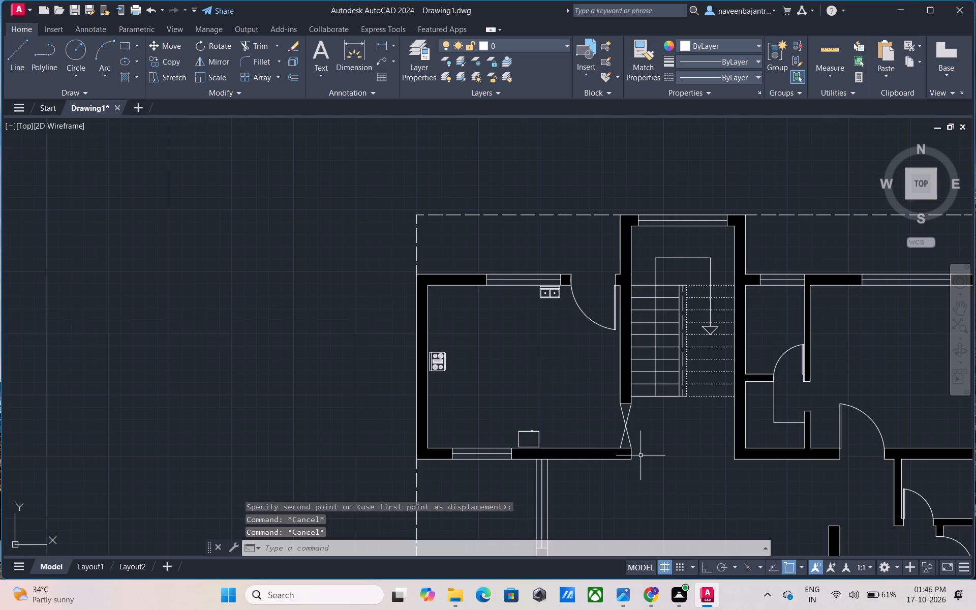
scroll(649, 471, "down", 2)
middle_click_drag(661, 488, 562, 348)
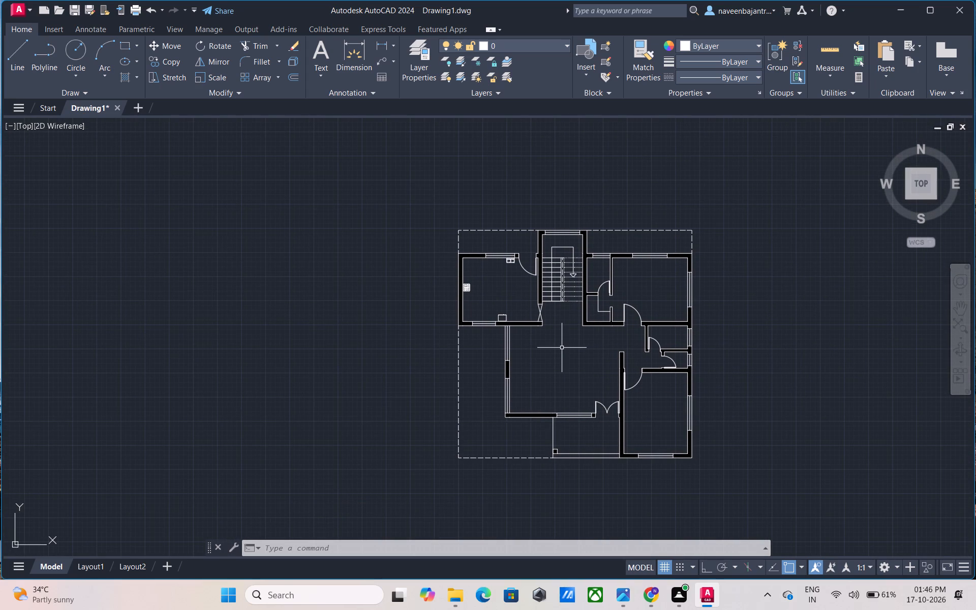
Draw the kitchen counter edge as a line from the bottom window's left end, up about 9'-1", right 7'-11 1/2", then up to the top wall.
middle_click_drag(562, 348, 514, 330)
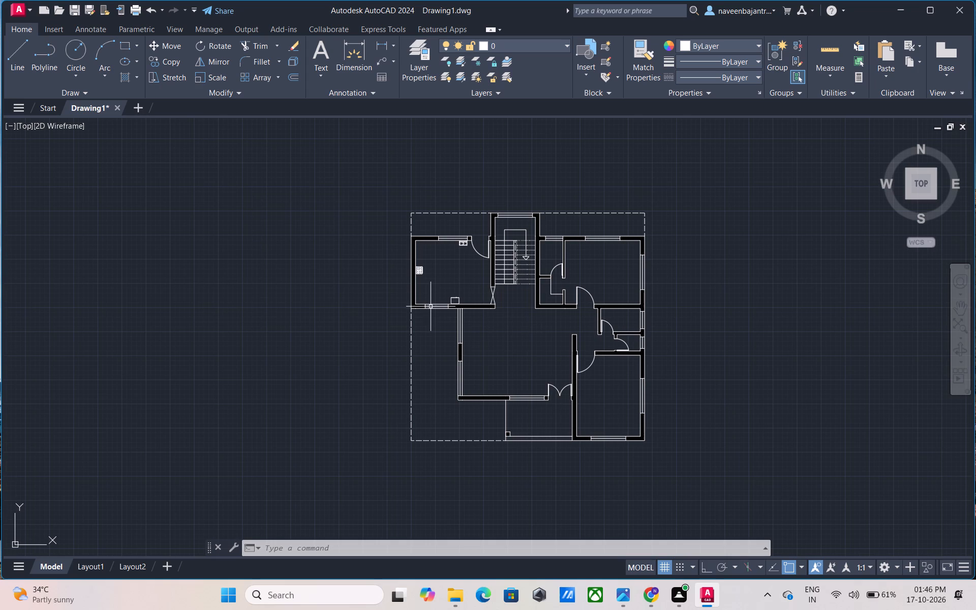
scroll(431, 289, "up", 2)
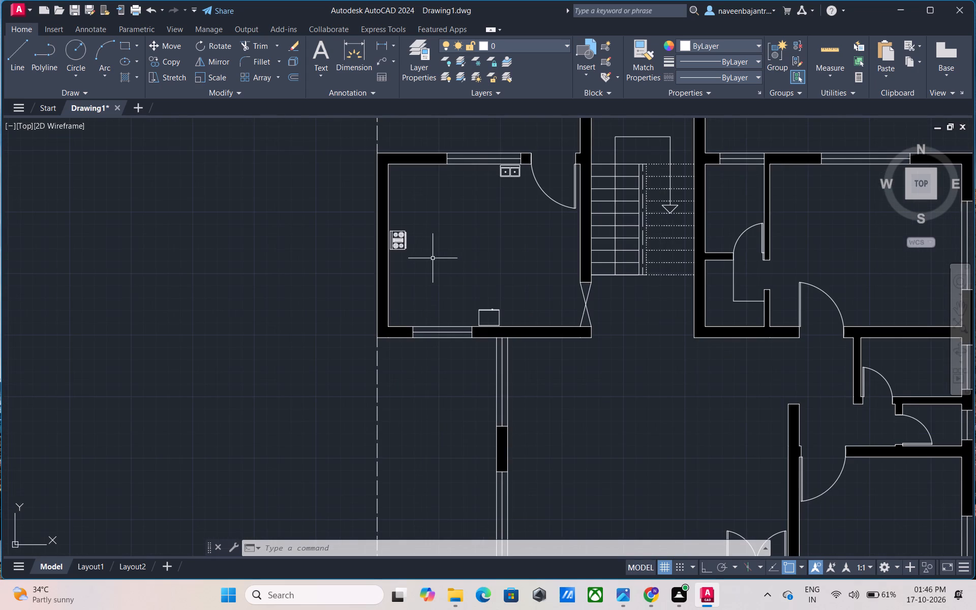
middle_click_drag(433, 258, 426, 317)
key("Escape")
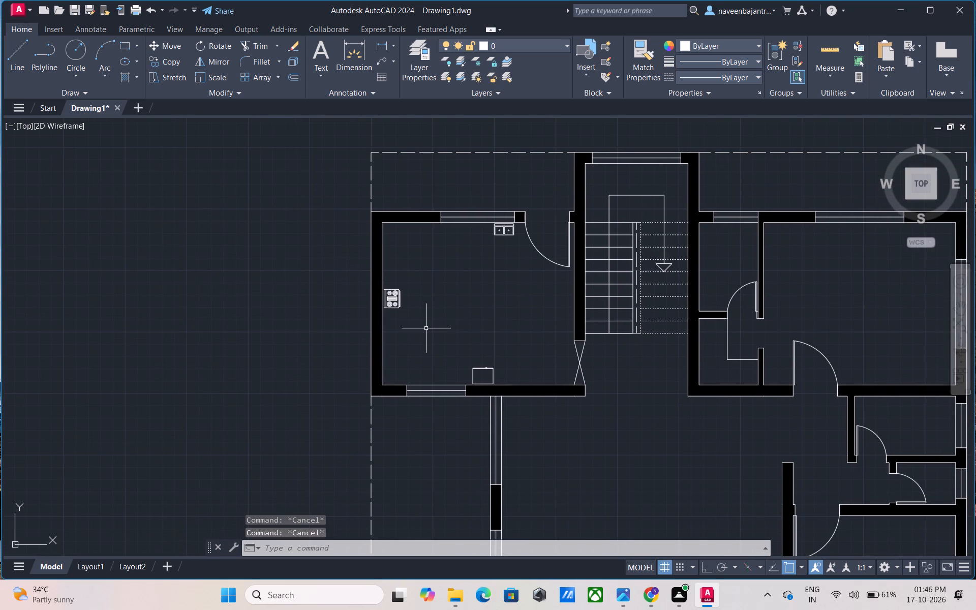
type("L")
key("space")
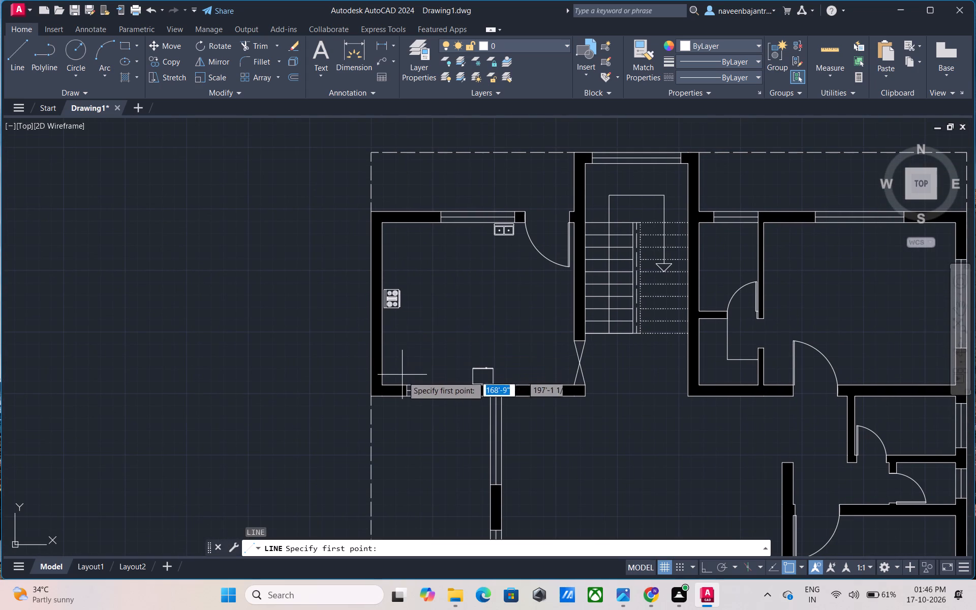
left_click(407, 386)
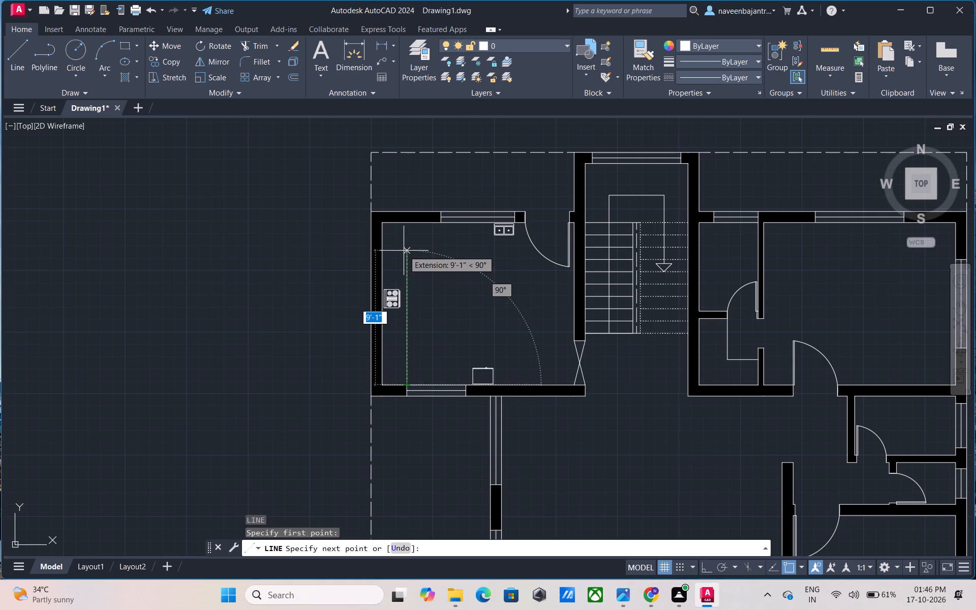
left_click(404, 251)
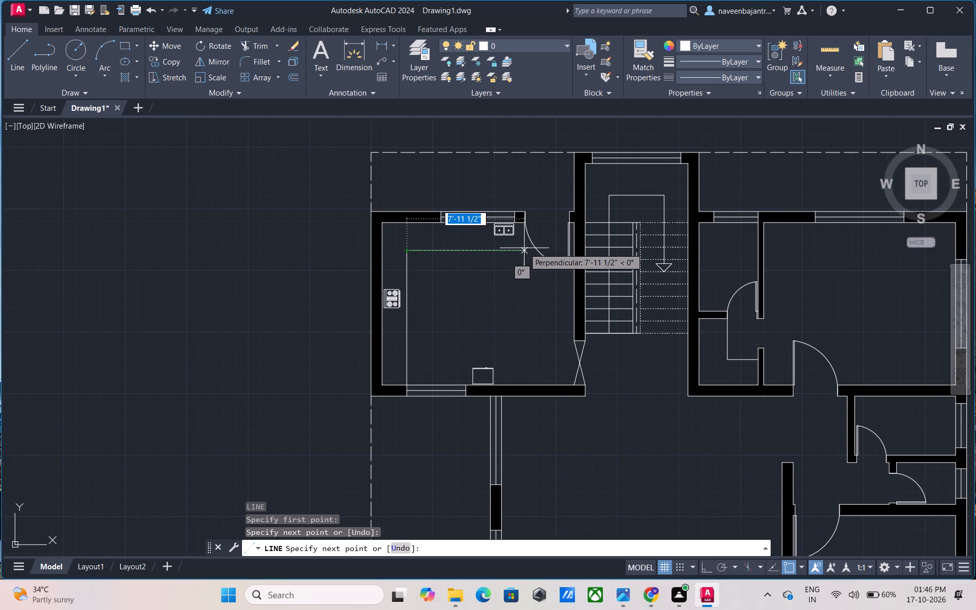
left_click(524, 248)
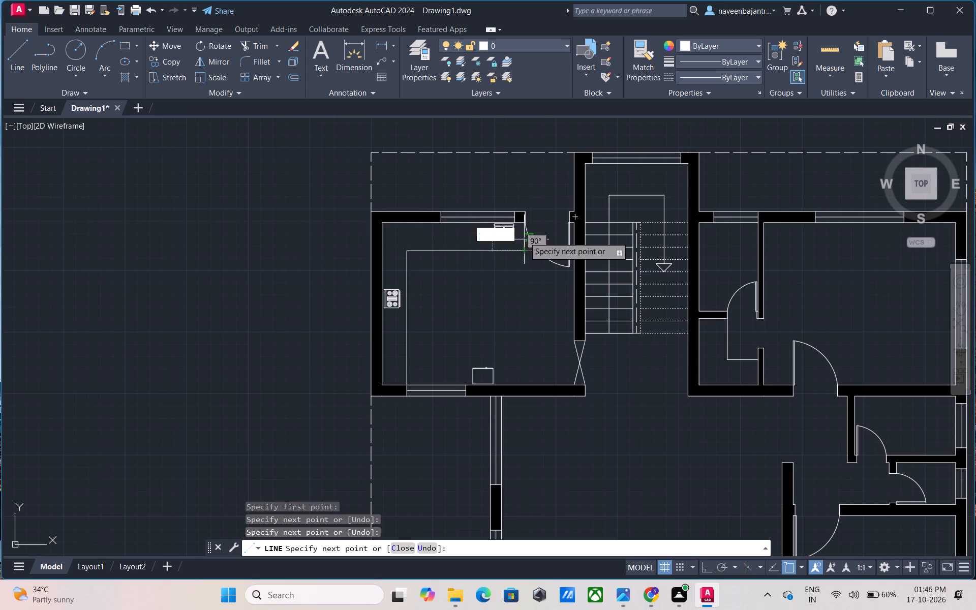
left_click(524, 221)
key("Escape")
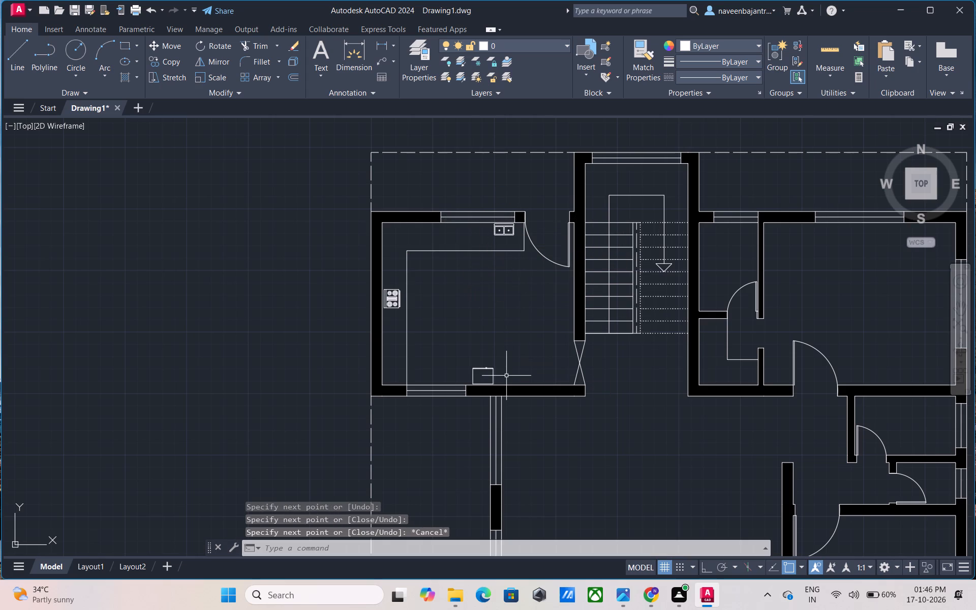
Scale the double-bowl sink up to roughly 1.7 times its size about its lower-left corner.
scroll(441, 319, "up", 1)
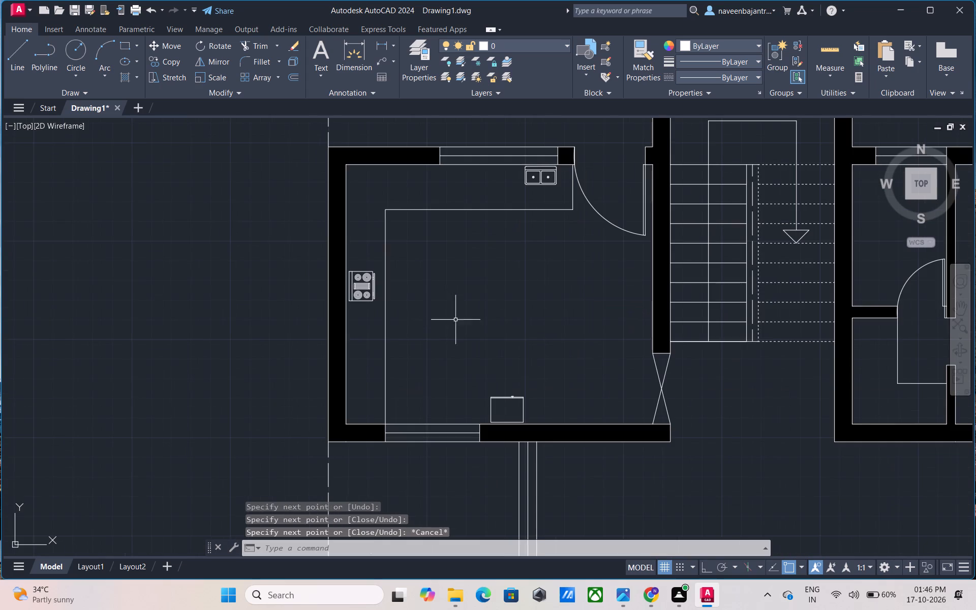
middle_click_drag(487, 272, 395, 350)
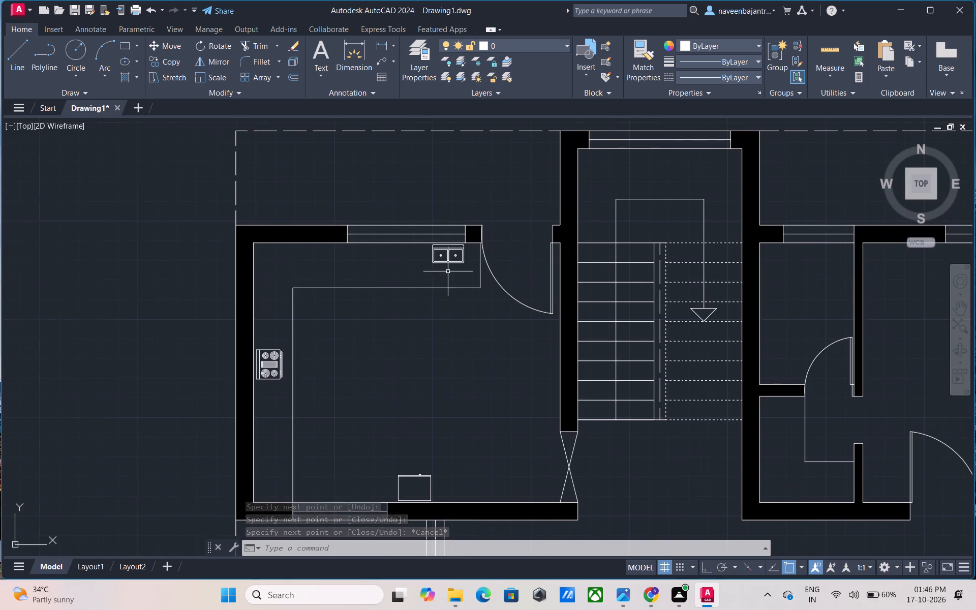
scroll(448, 271, "up", 3)
left_click(383, 235)
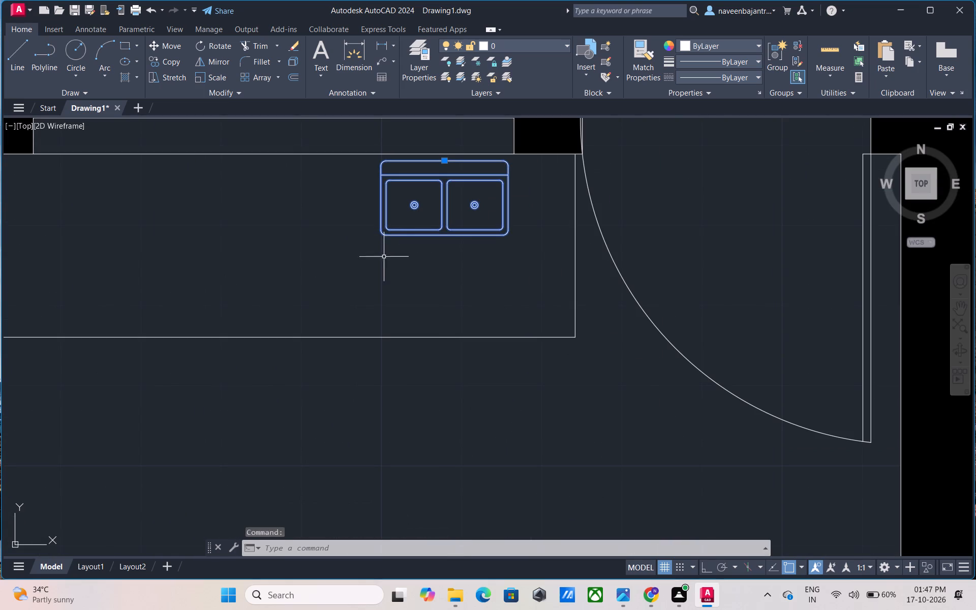
type("SC")
key("space")
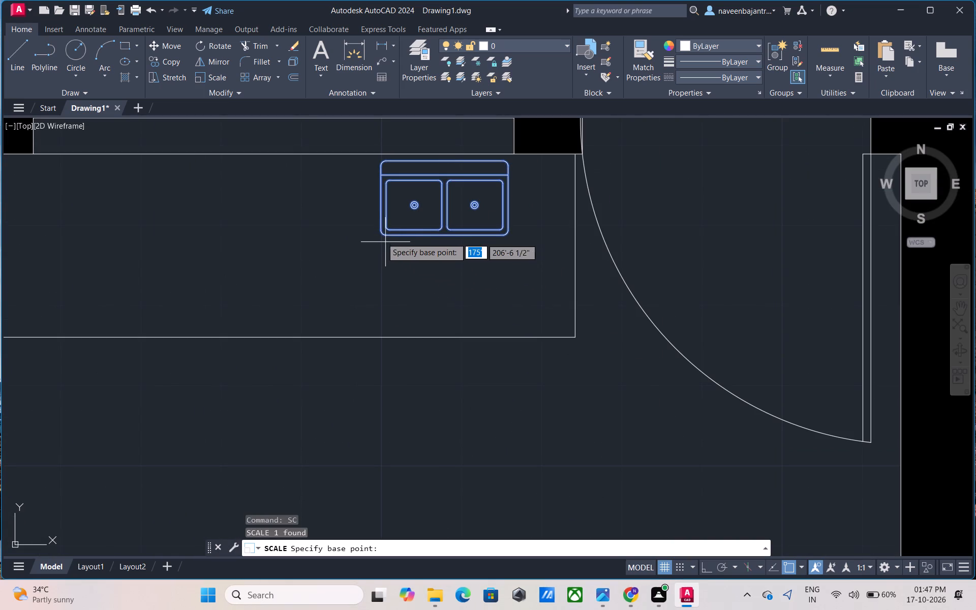
left_click(381, 235)
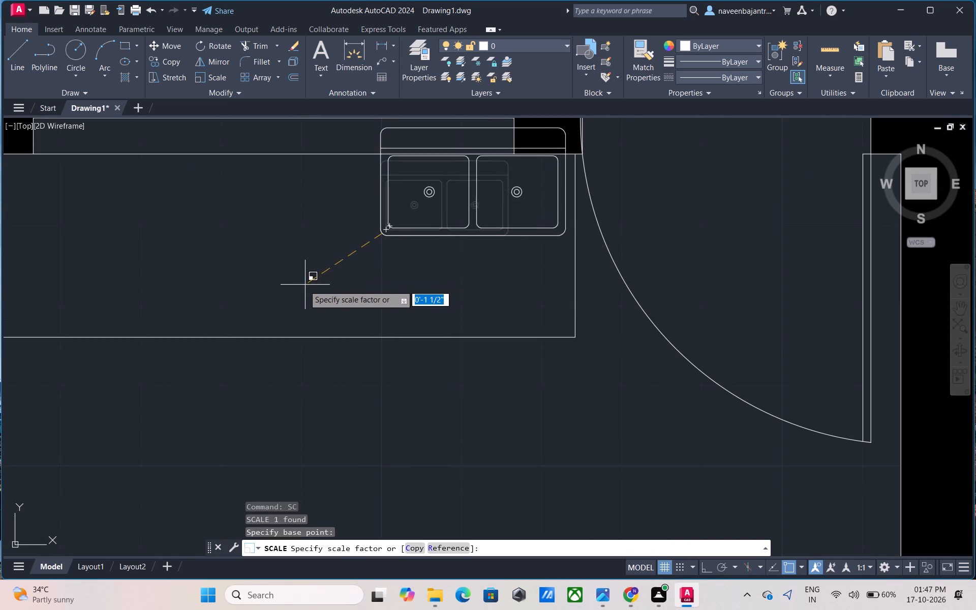
left_click(288, 291)
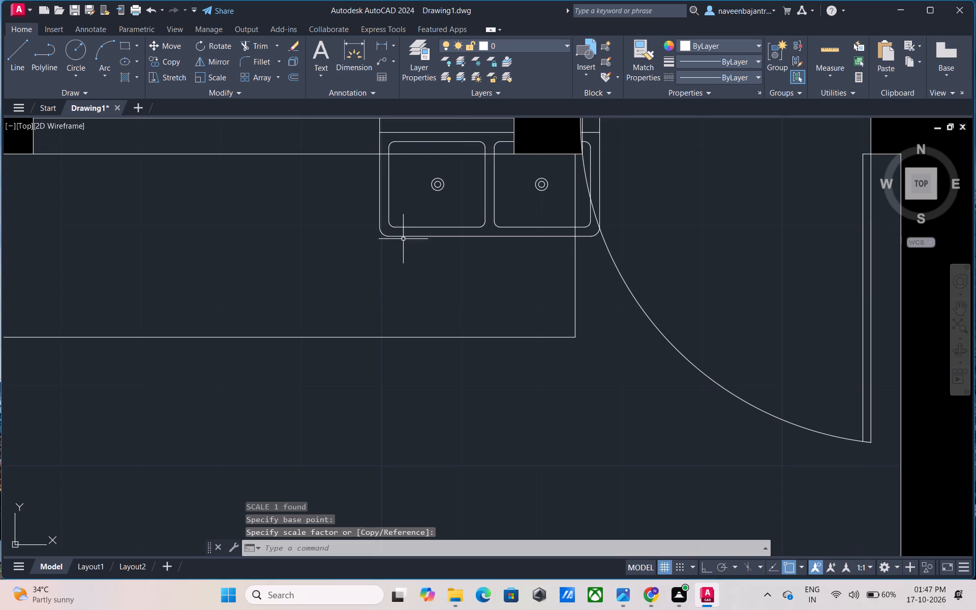
Move the enlarged sink down and left so it sits within the counter, between the top wall and the counter edge.
left_click(403, 237)
type("M")
key("space")
left_click_drag(403, 237, 399, 238)
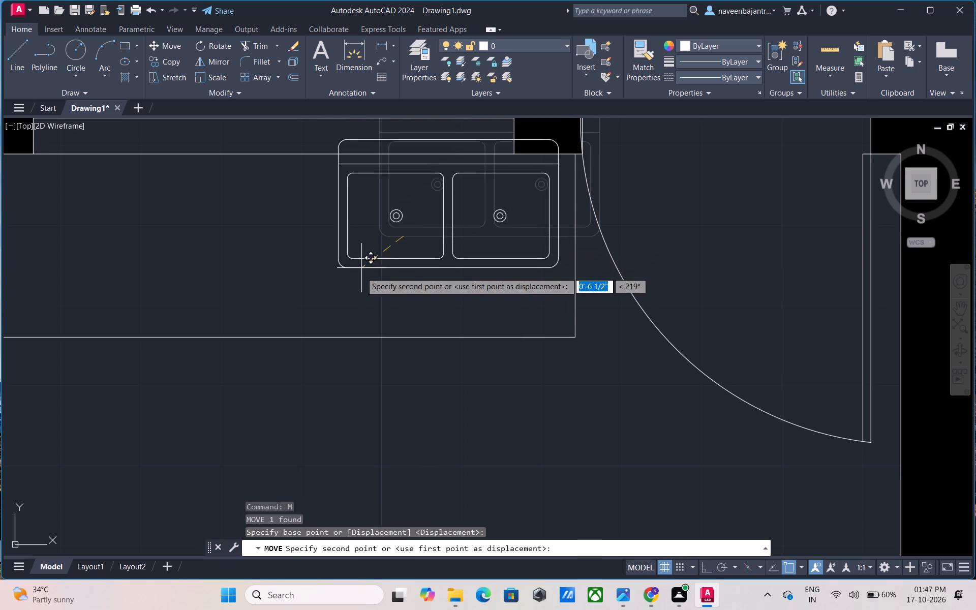
left_click(364, 297)
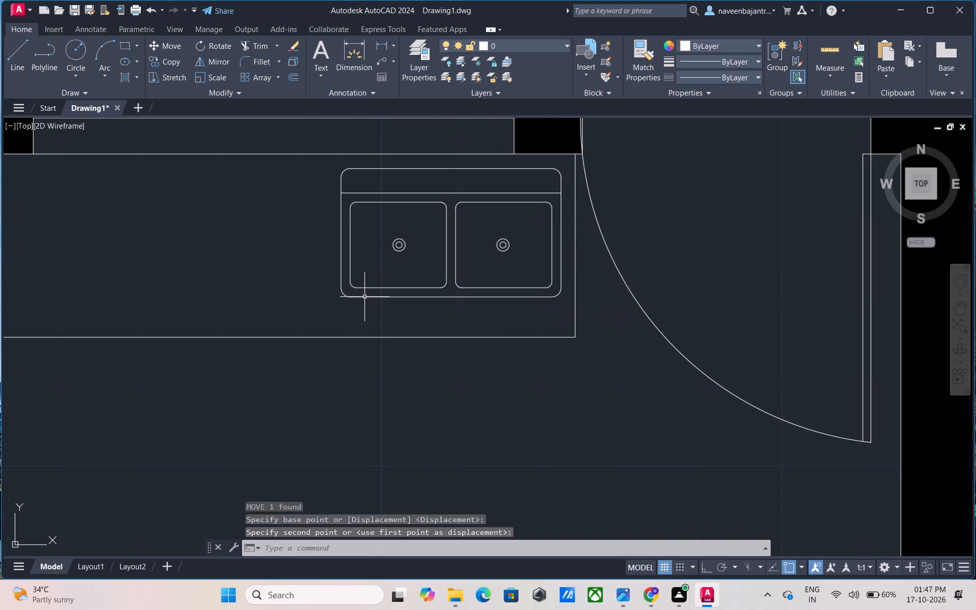
key("Escape")
Scale the range-oven up to roughly 1.3 times its size about its lower-right corner.
scroll(364, 301, "down", 4)
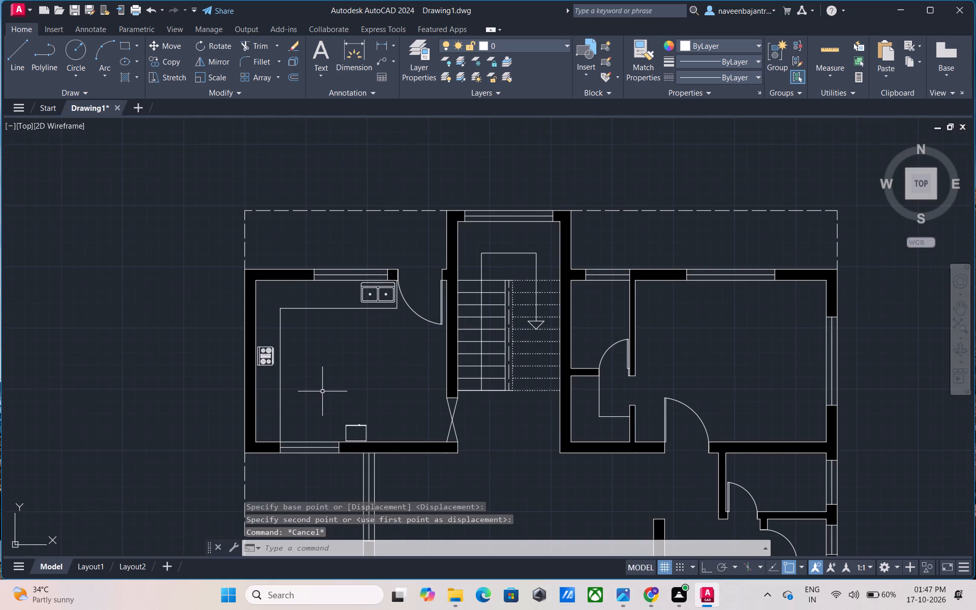
middle_click_drag(322, 391, 384, 321)
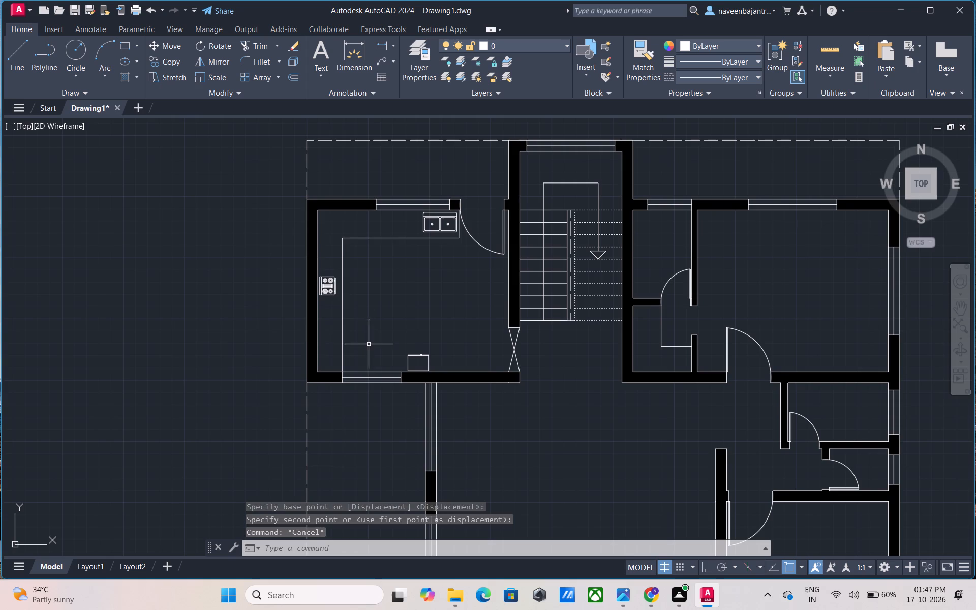
scroll(321, 348, "up", 3)
middle_click_drag(351, 269, 350, 415)
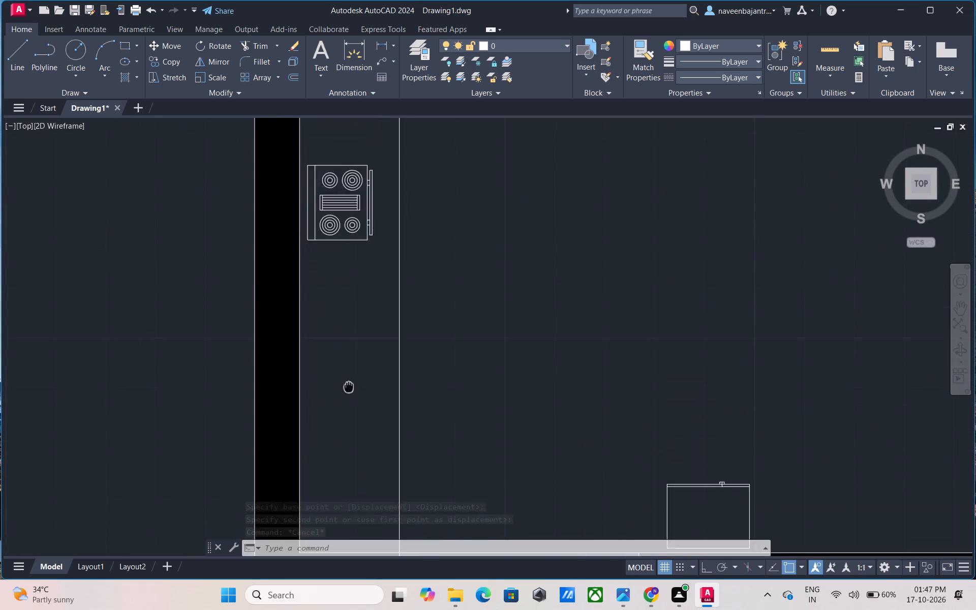
middle_click_drag(350, 415, 351, 428)
scroll(349, 340, "up", 1)
middle_click_drag(349, 340, 341, 409)
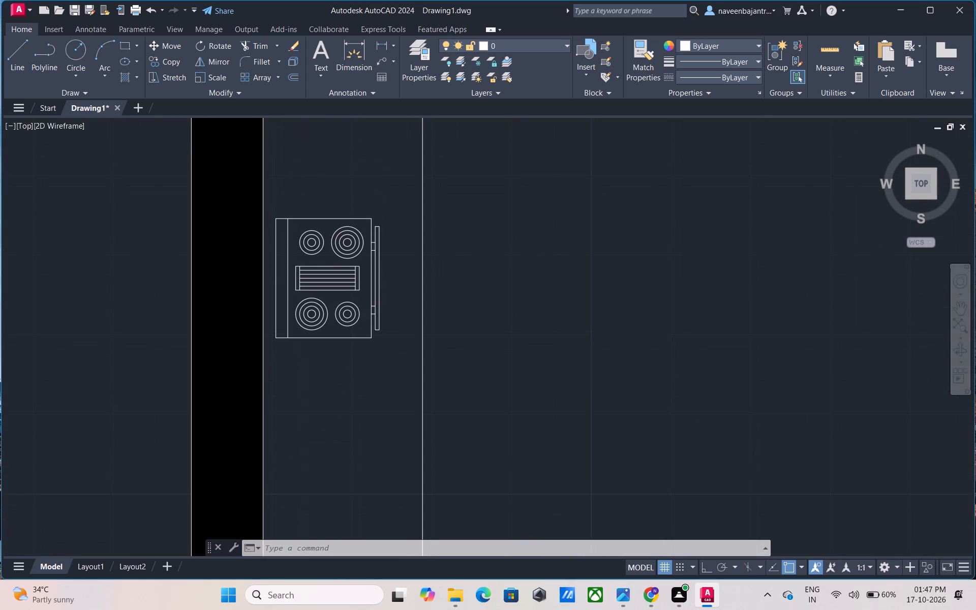
key("Escape")
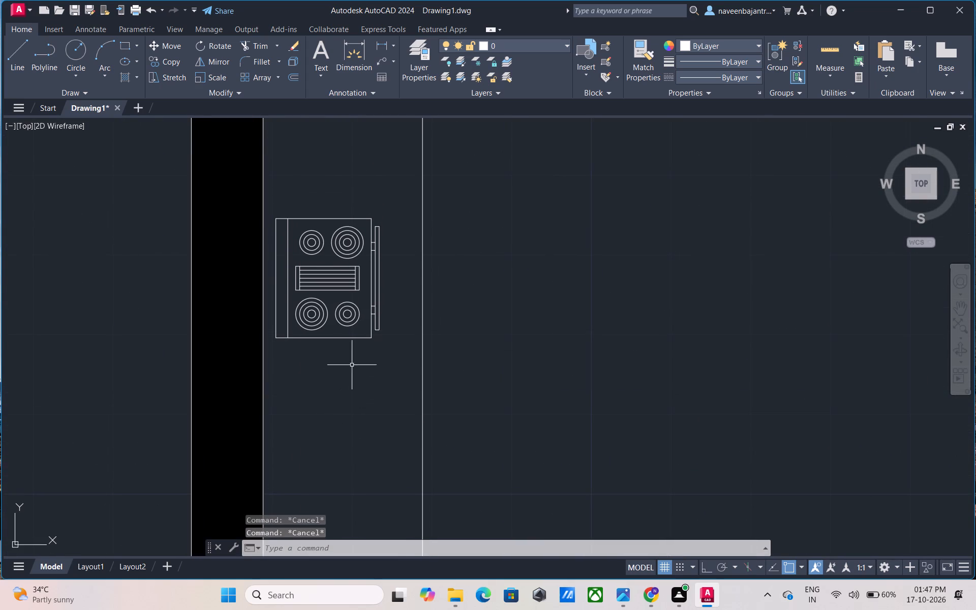
left_click(369, 338)
type("SC")
key("space")
left_click(370, 339)
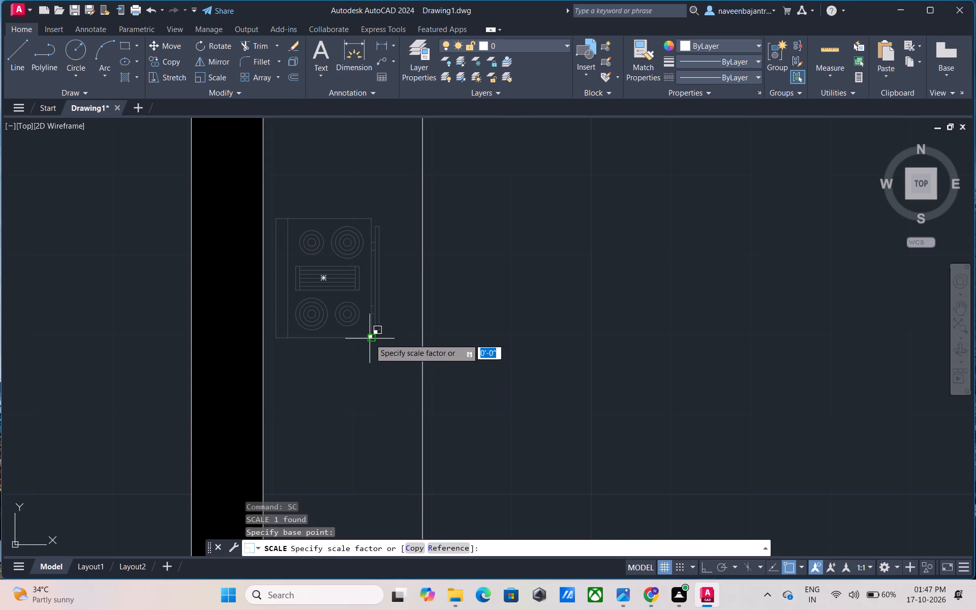
left_click(415, 402)
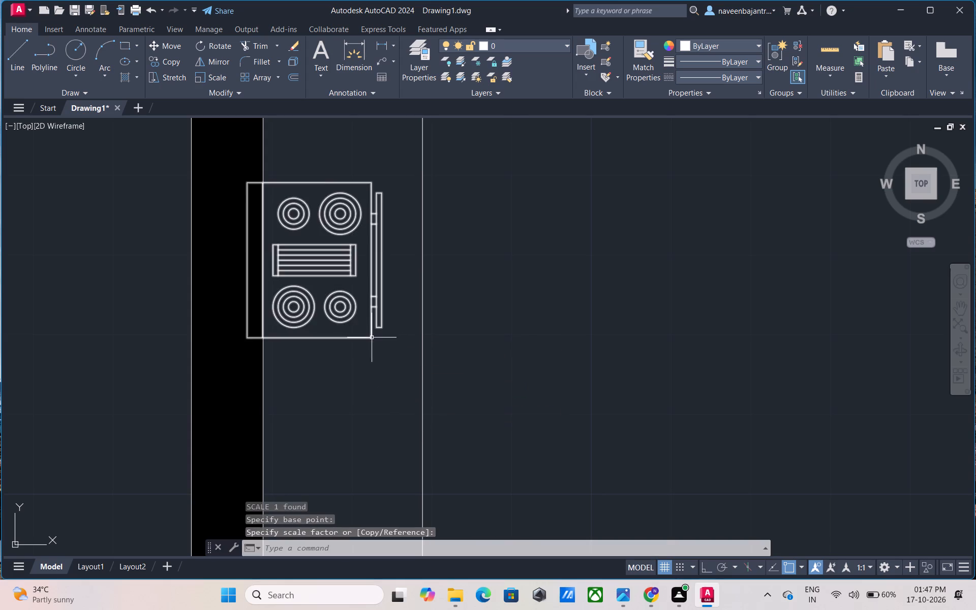
Move the enlarged range-oven right, off the wall, so it fits between the kitchen's left wall and the counter edge.
left_click(372, 337)
type("M")
key("space")
left_click(372, 337)
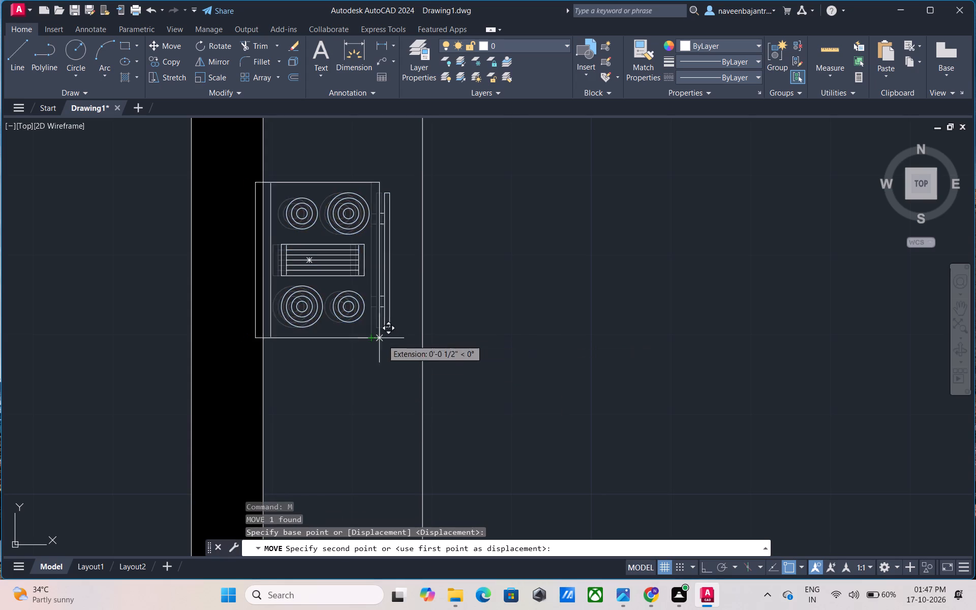
left_click(396, 348)
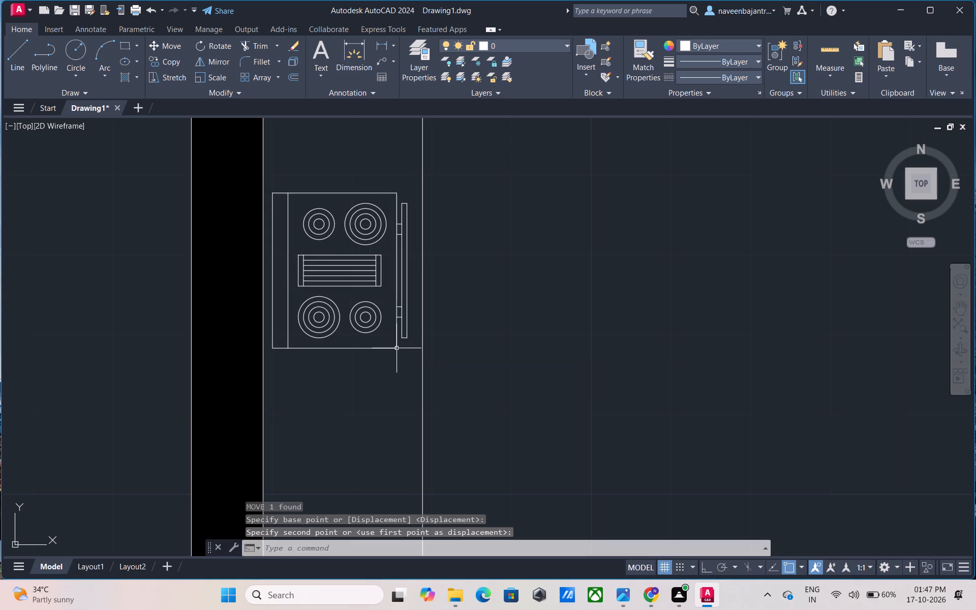
key("Escape")
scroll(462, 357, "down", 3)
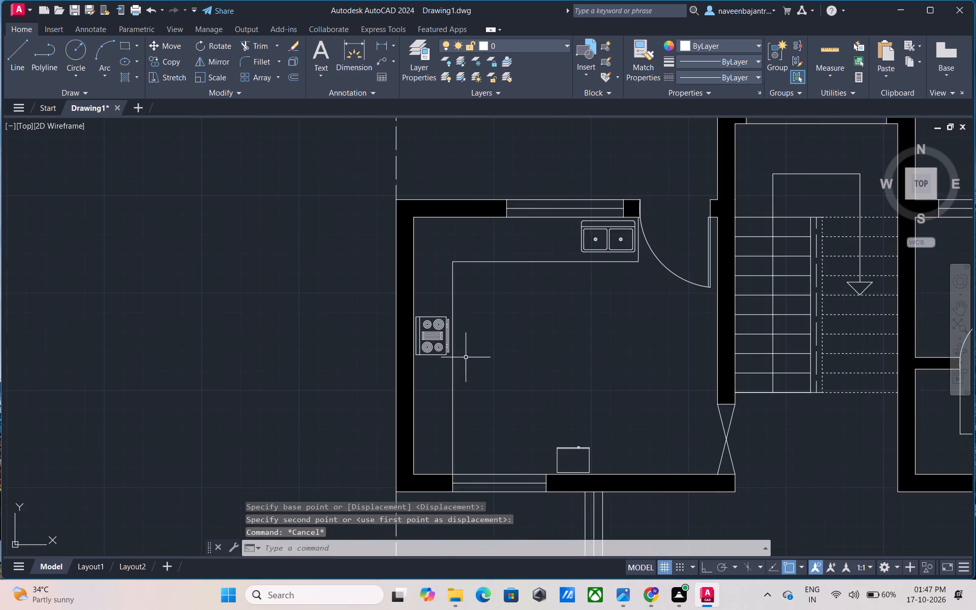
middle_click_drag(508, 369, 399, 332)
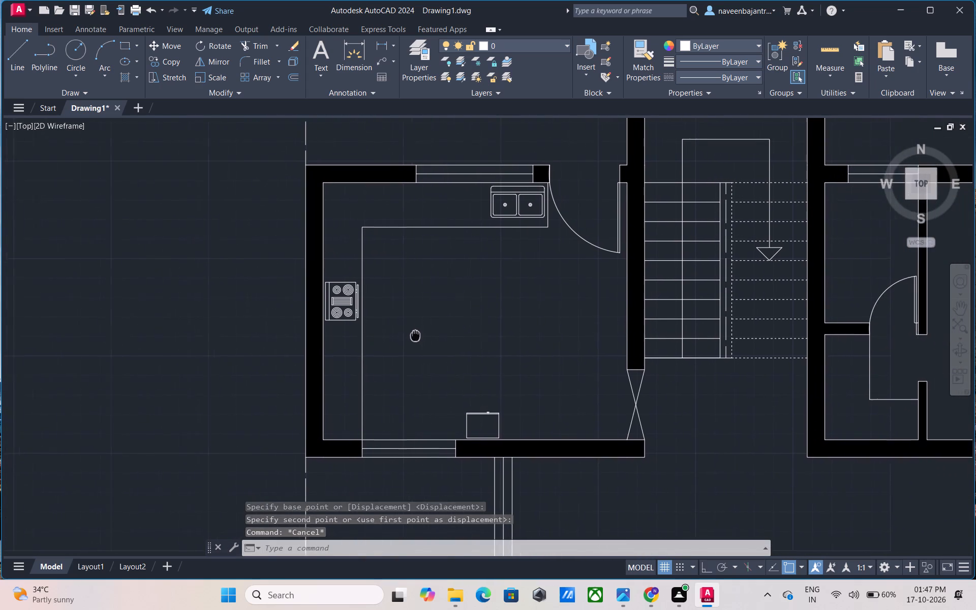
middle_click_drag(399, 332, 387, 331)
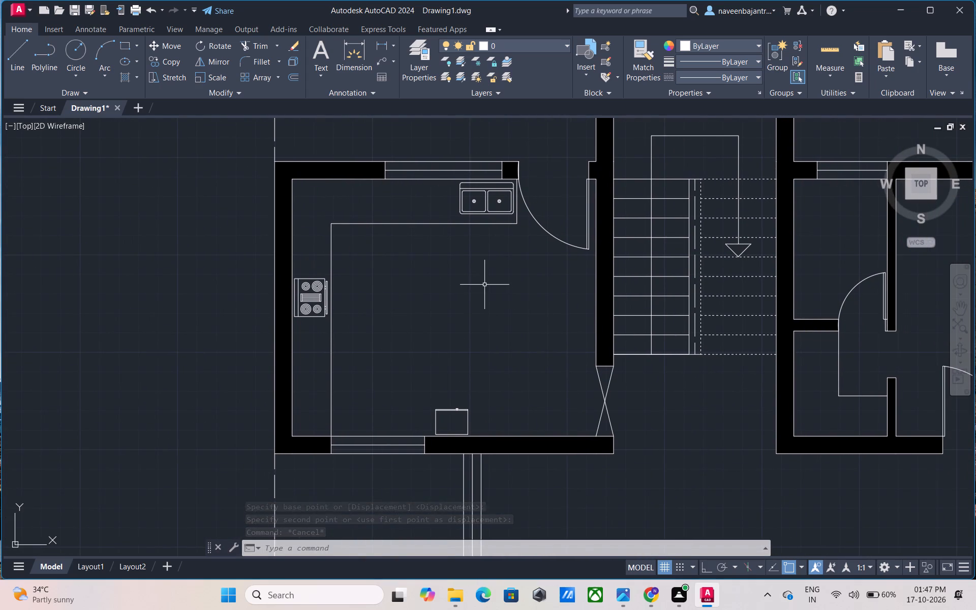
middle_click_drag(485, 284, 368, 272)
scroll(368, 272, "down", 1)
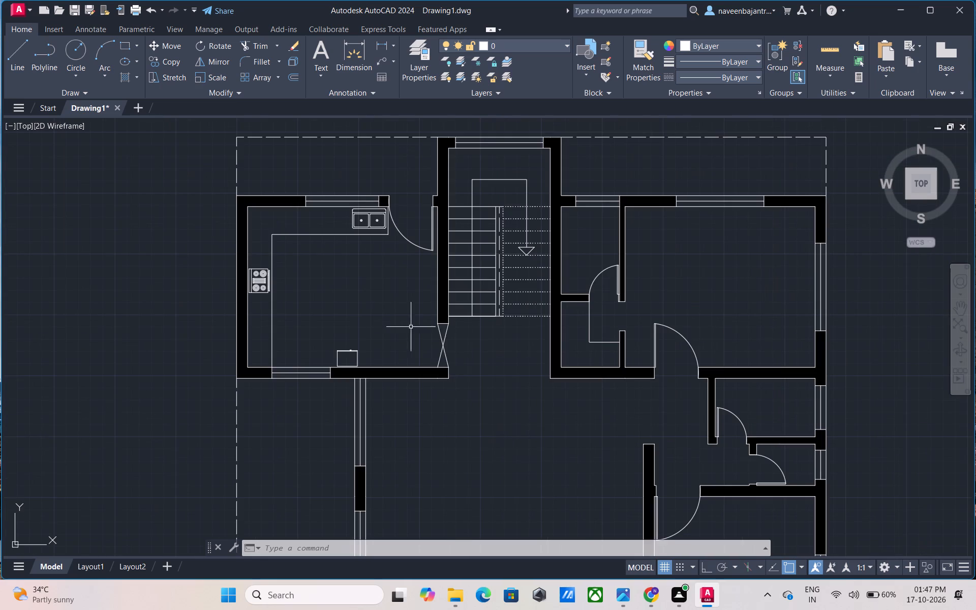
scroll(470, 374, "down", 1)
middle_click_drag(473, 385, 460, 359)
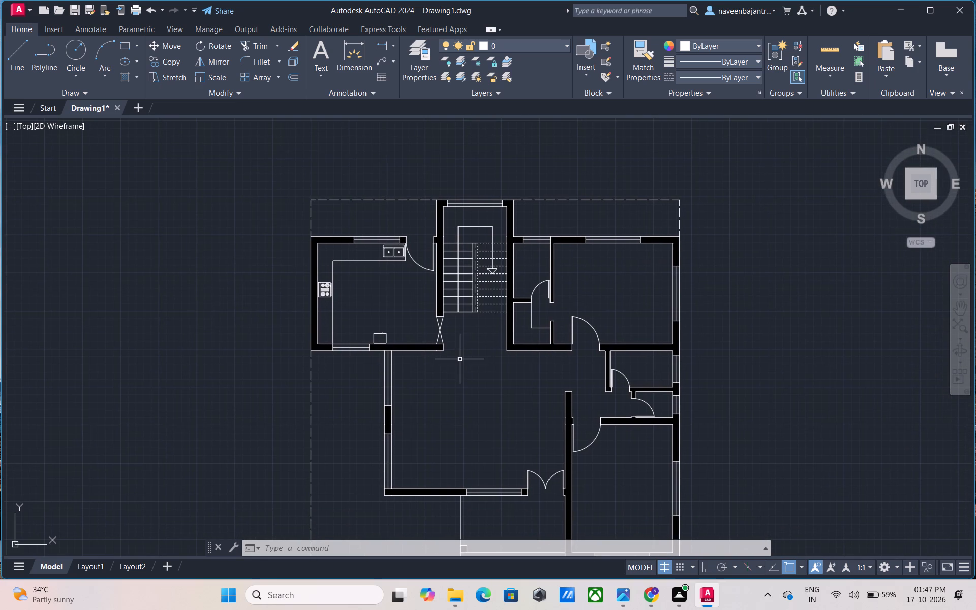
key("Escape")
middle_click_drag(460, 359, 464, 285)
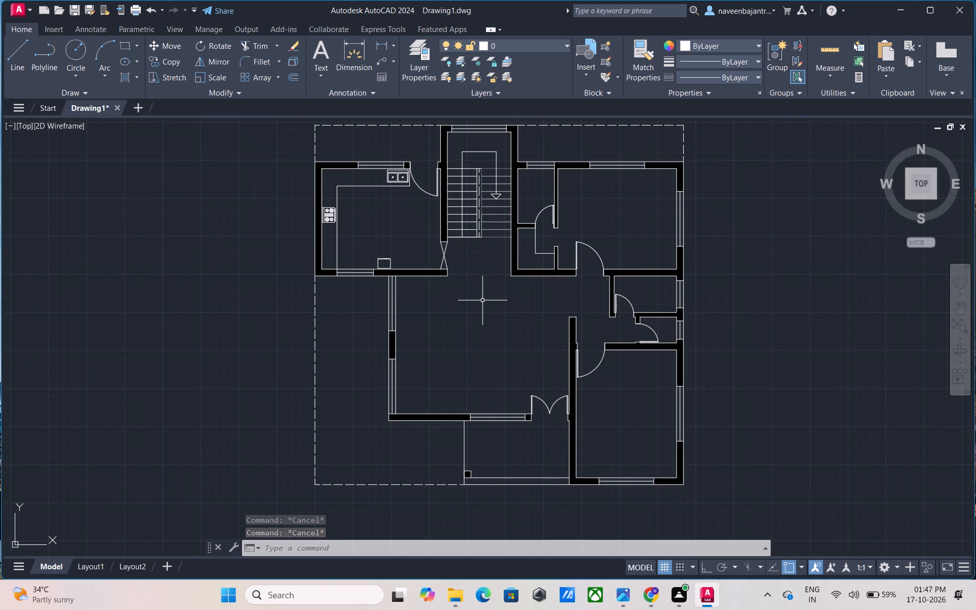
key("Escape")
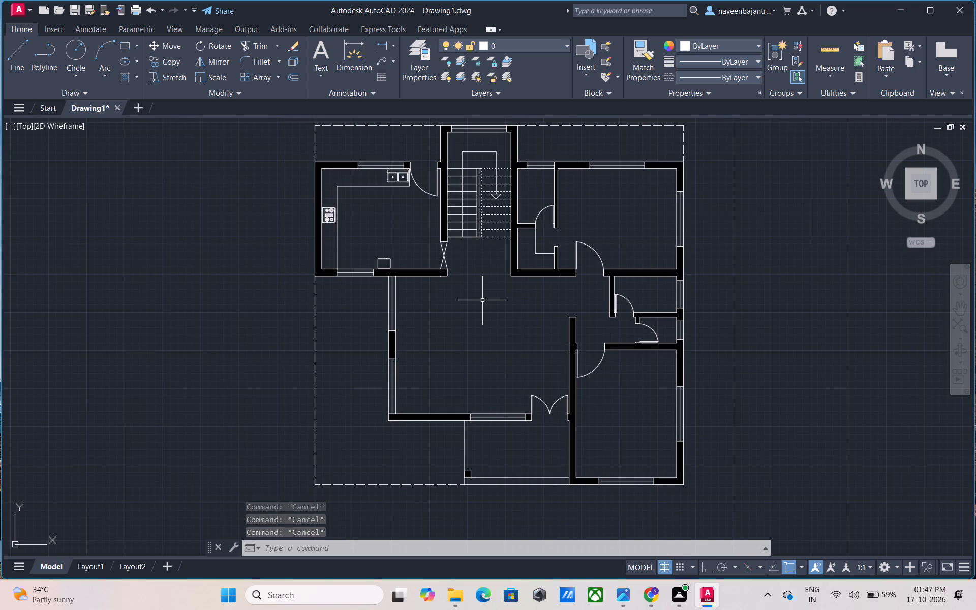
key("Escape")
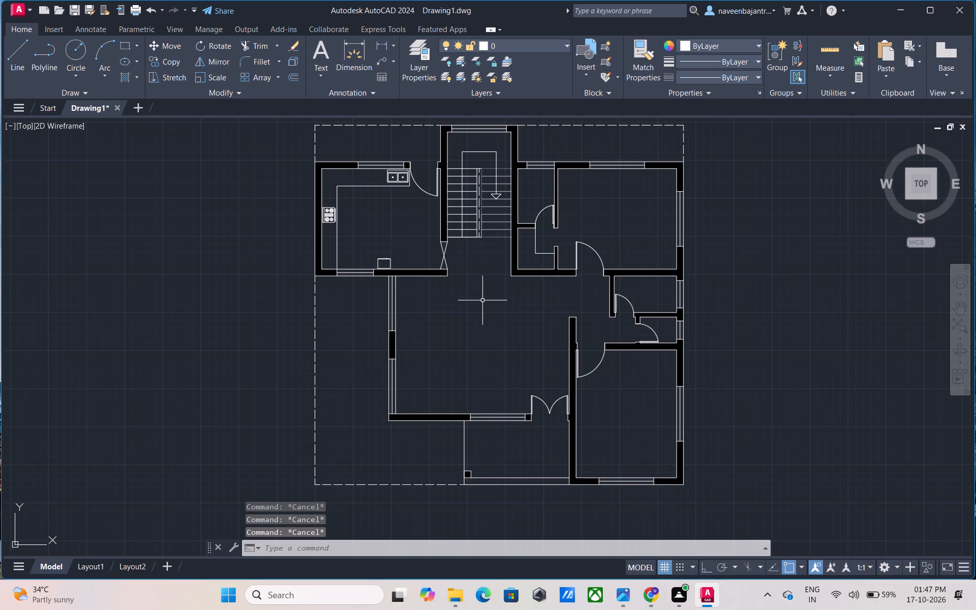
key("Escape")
Reopen DesignCenter and look down its folder tree, past the program folders to the desktop folders, for another source of blocks.
type("DC")
key("space")
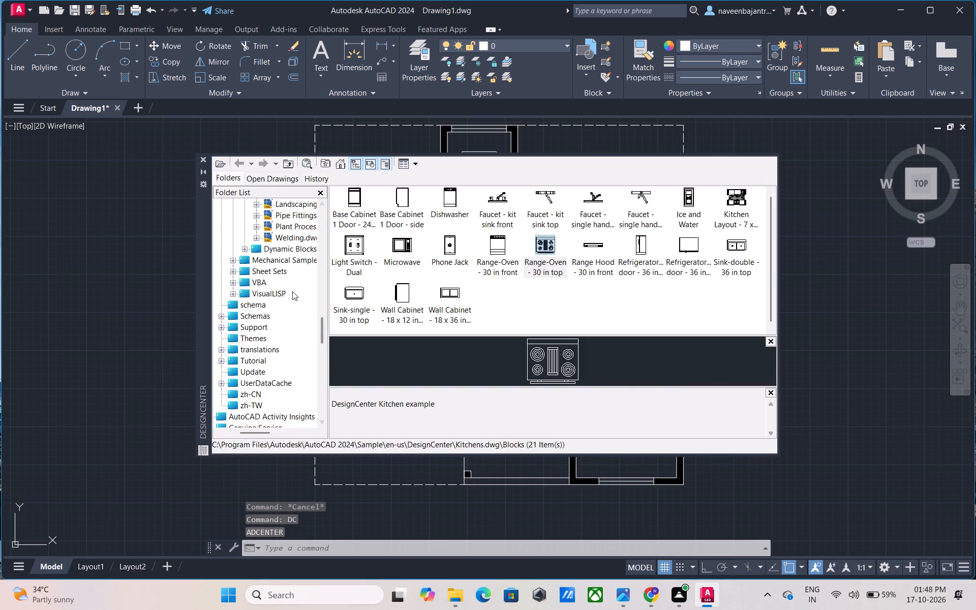
scroll(284, 289, "down", 1)
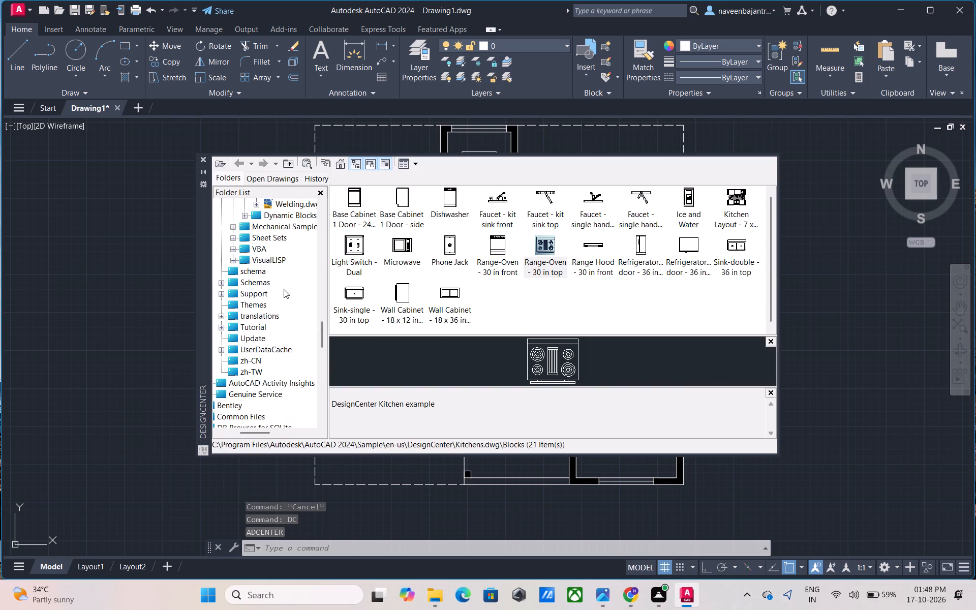
scroll(284, 289, "down", 1)
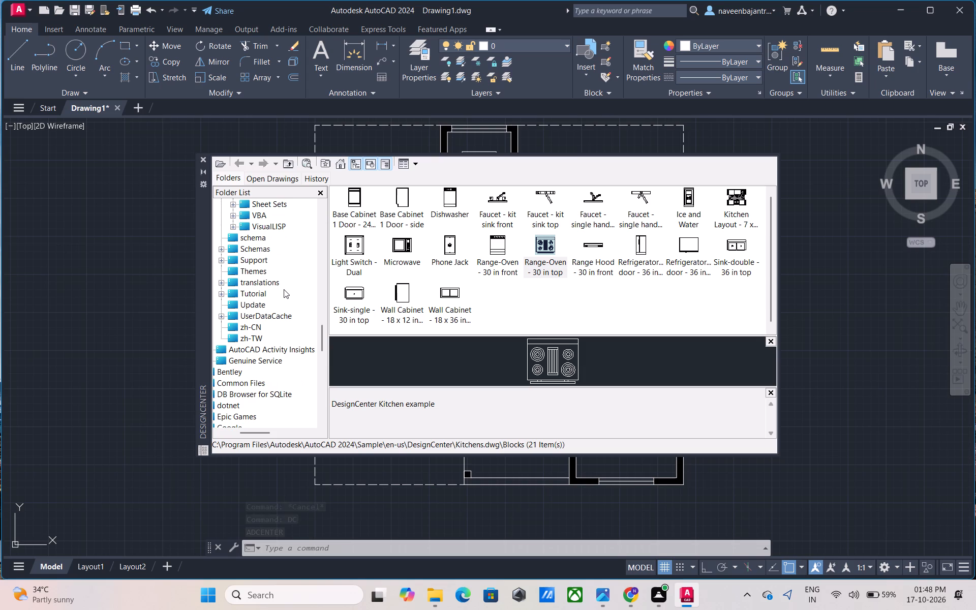
scroll(284, 289, "down", 1)
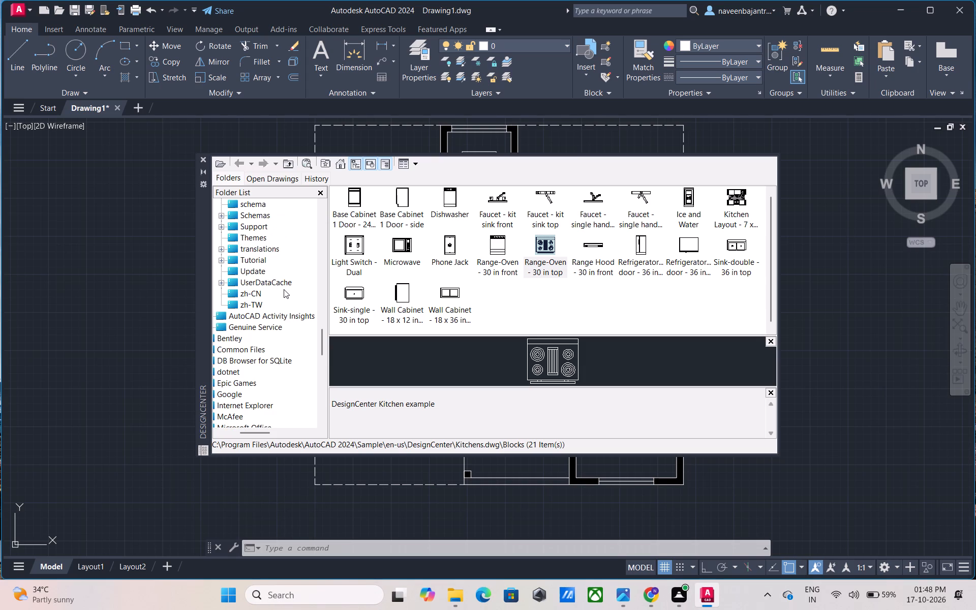
scroll(284, 289, "down", 2)
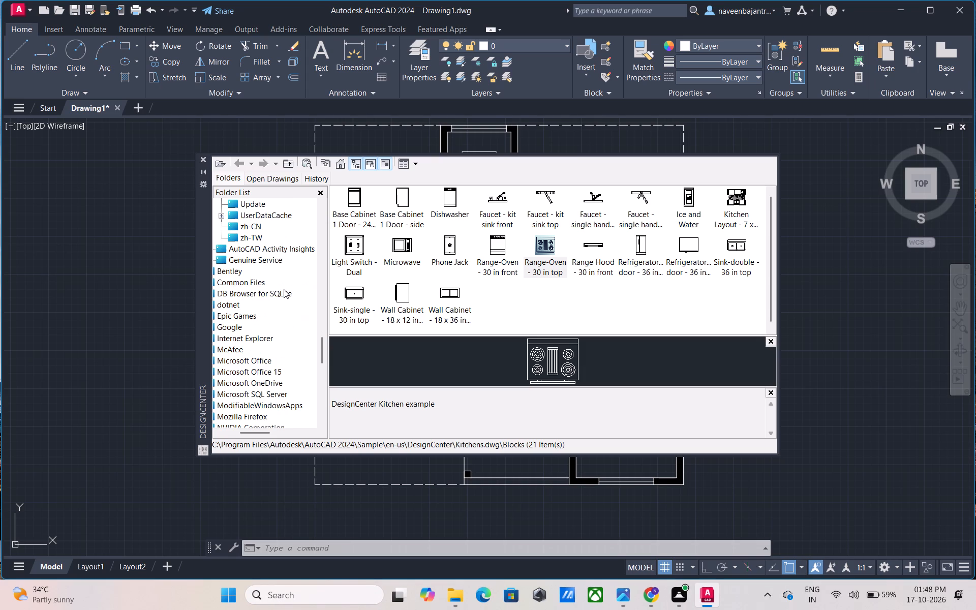
left_click_drag(259, 434, 256, 434)
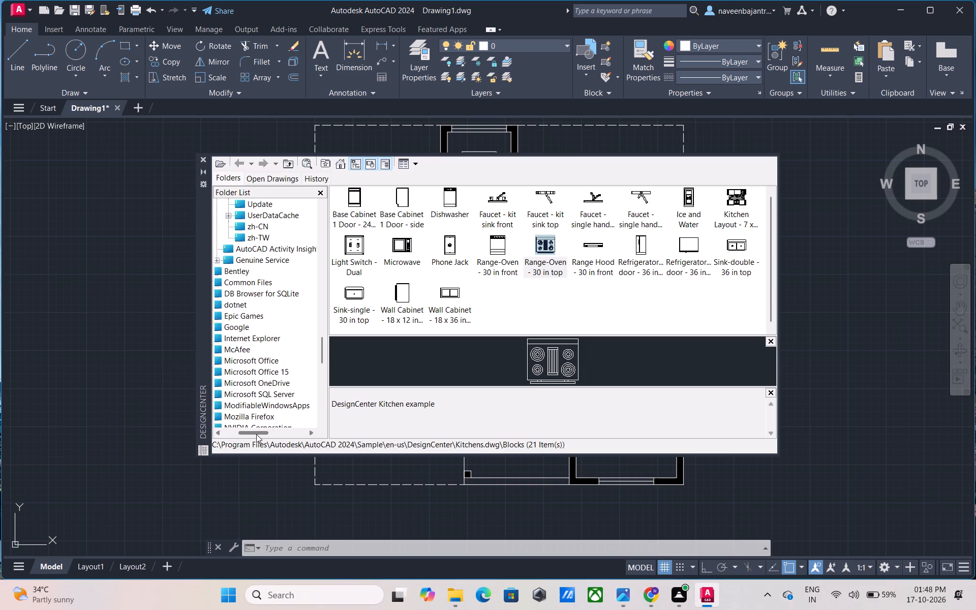
left_click_drag(256, 434, 255, 434)
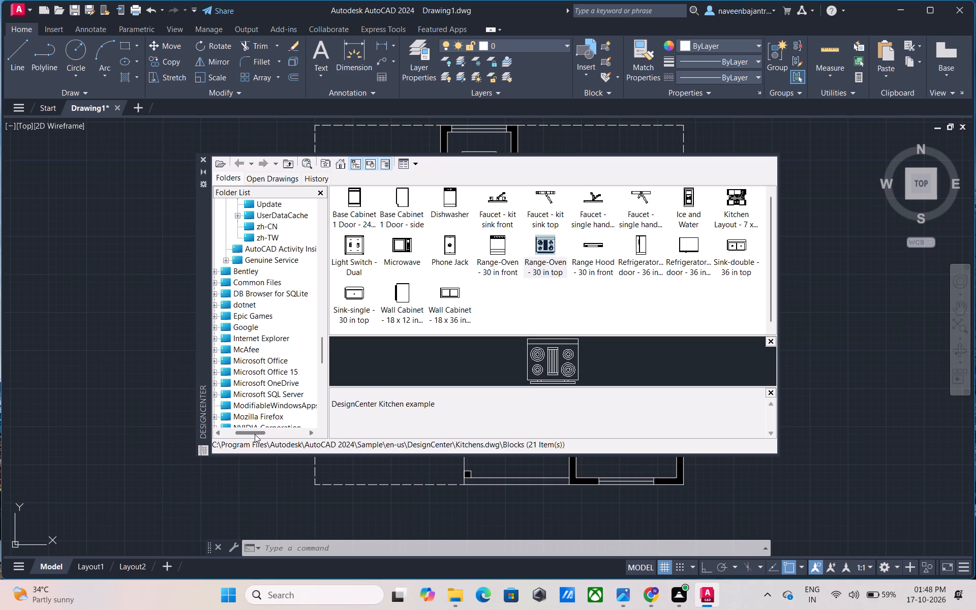
left_click_drag(255, 434, 252, 435)
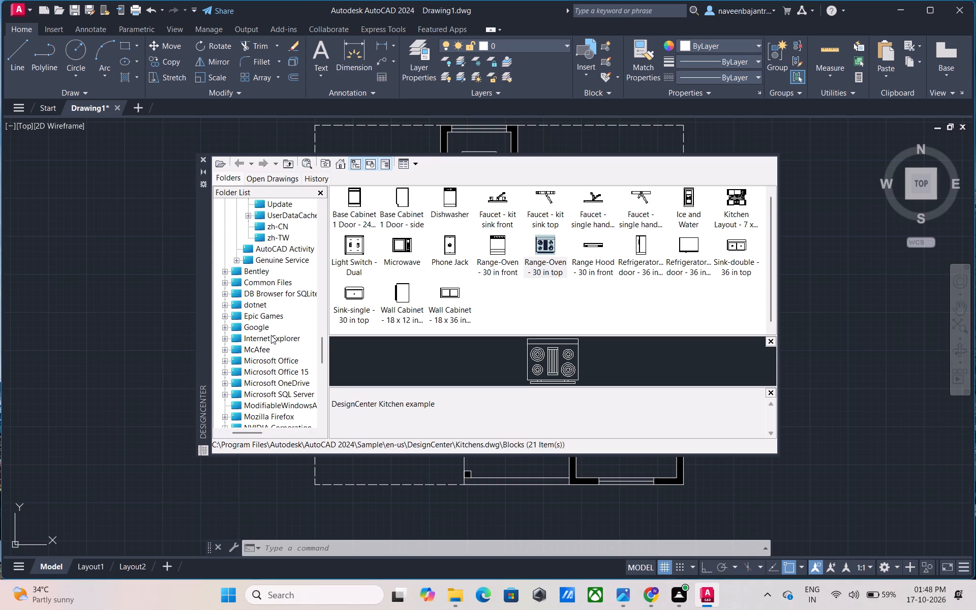
scroll(271, 335, "down", 2)
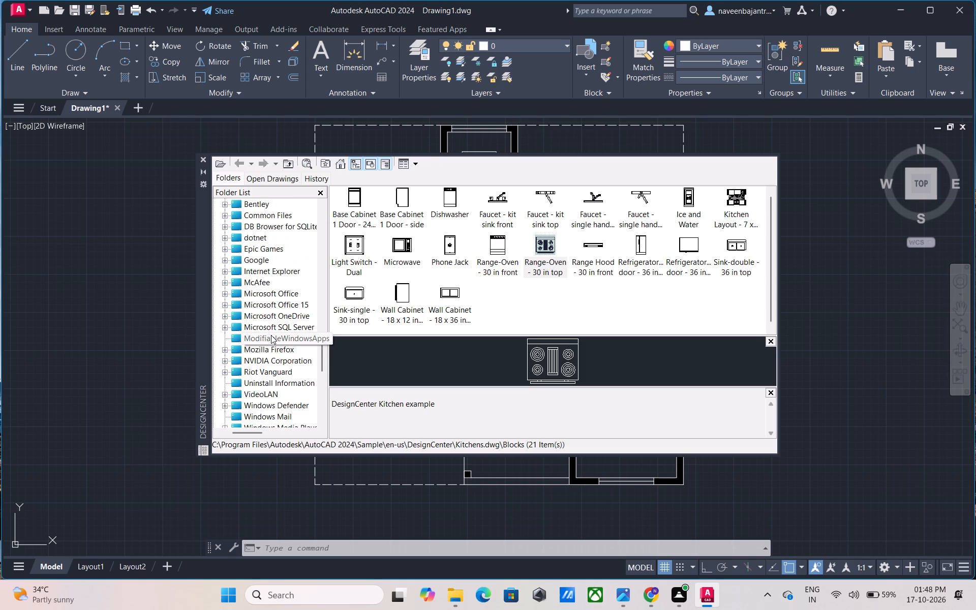
scroll(271, 335, "down", 1)
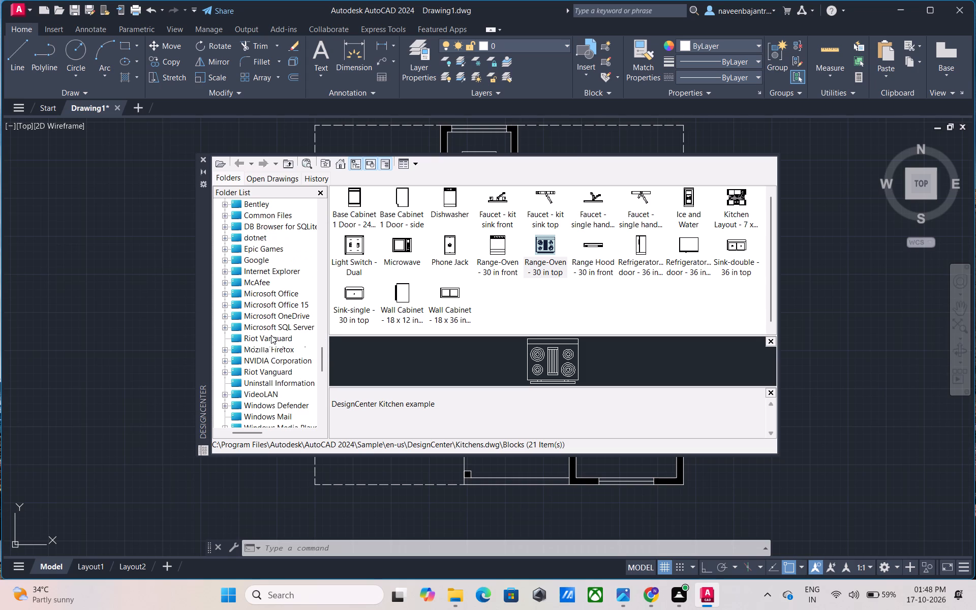
scroll(271, 335, "down", 2)
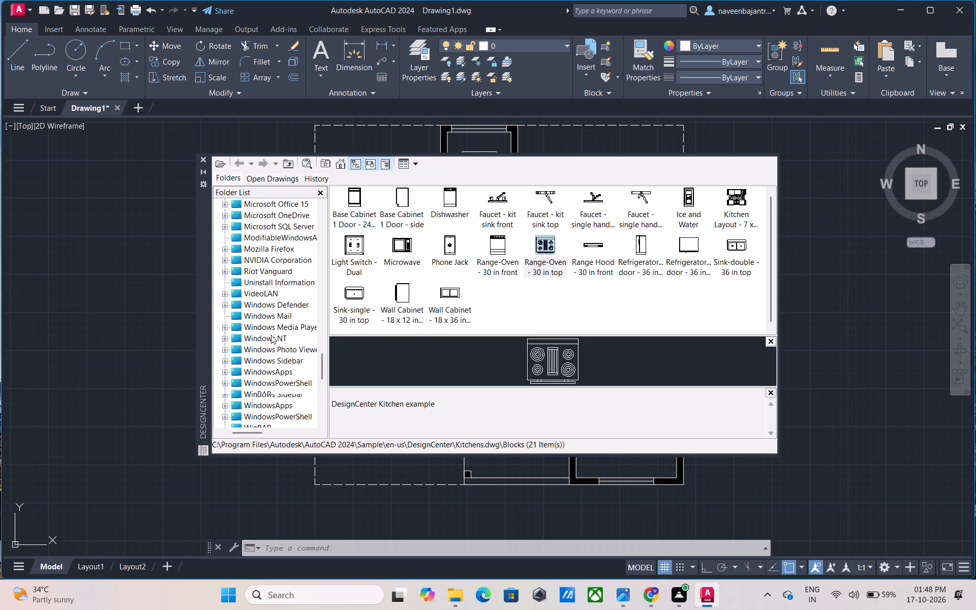
scroll(271, 335, "down", 1)
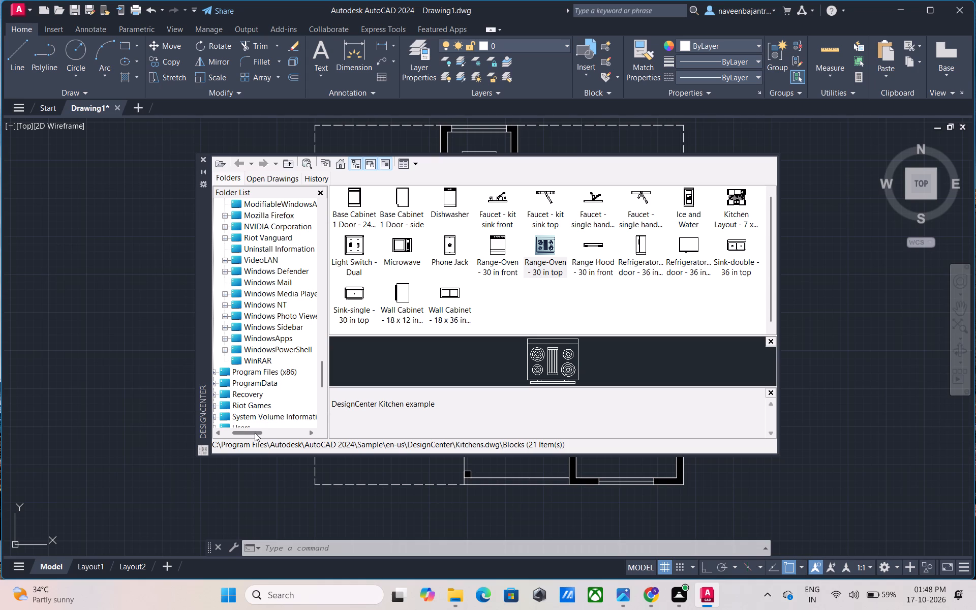
left_click(255, 433)
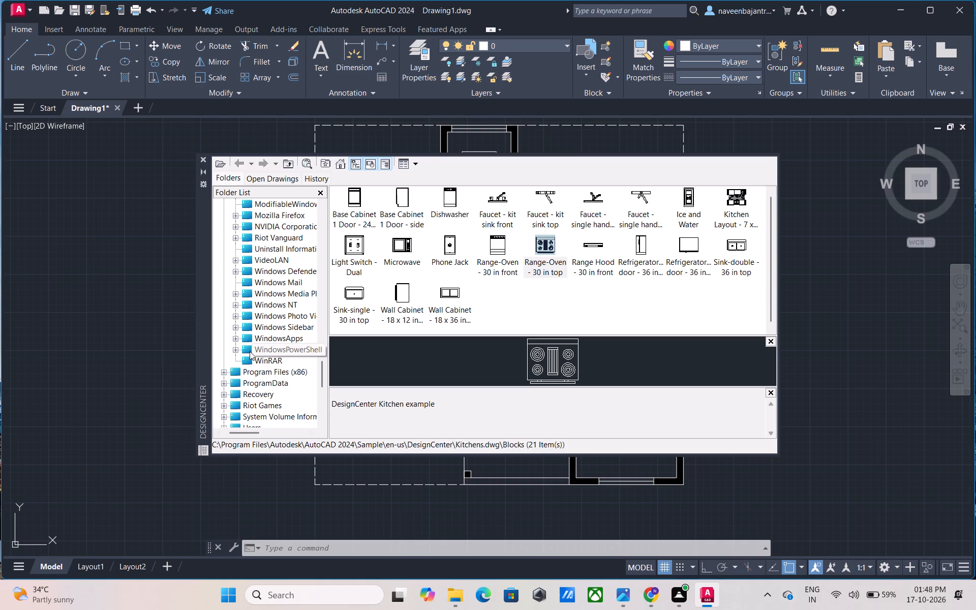
scroll(250, 351, "down", 2)
left_click_drag(253, 433, 238, 434)
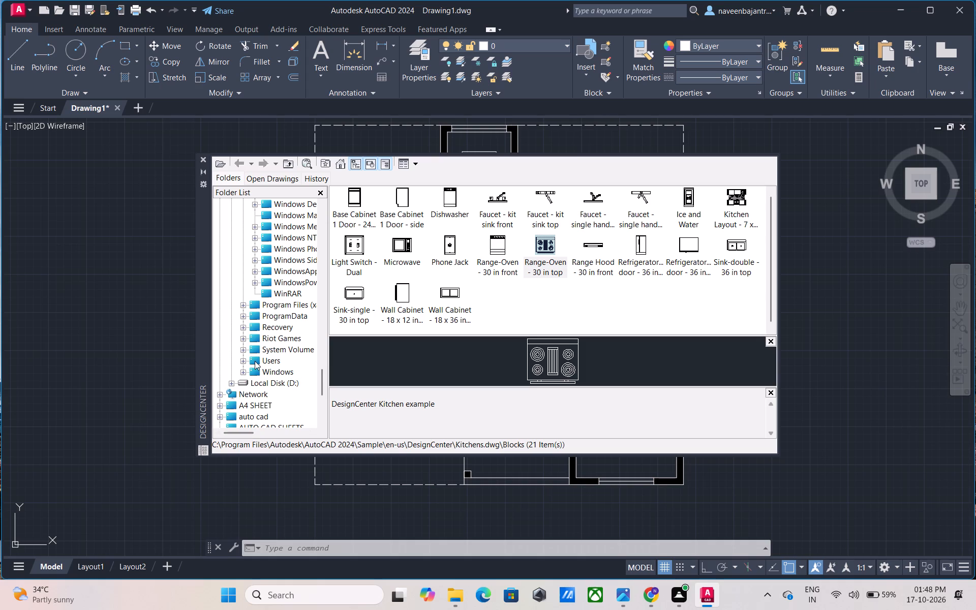
scroll(255, 361, "down", 2)
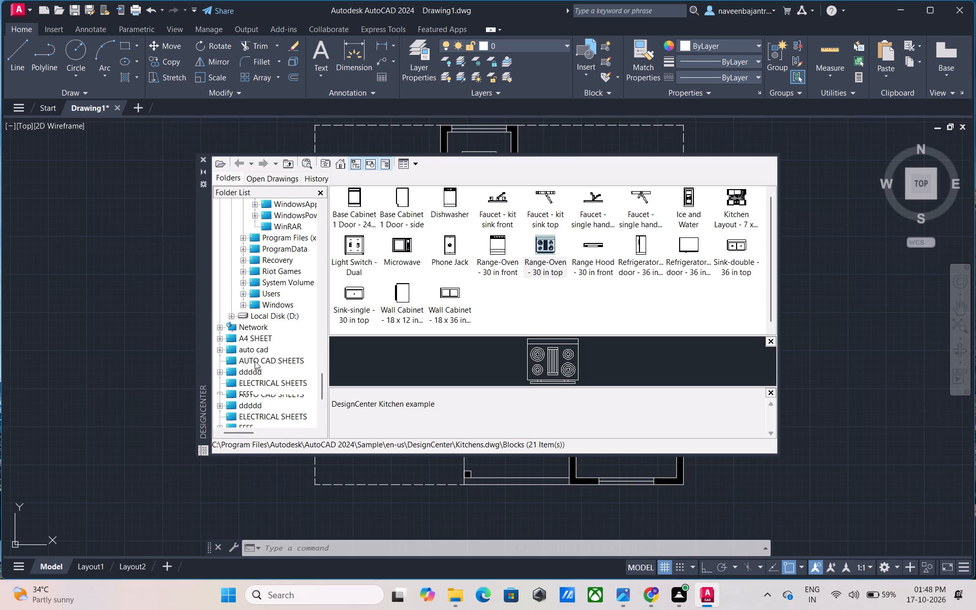
scroll(255, 361, "down", 2)
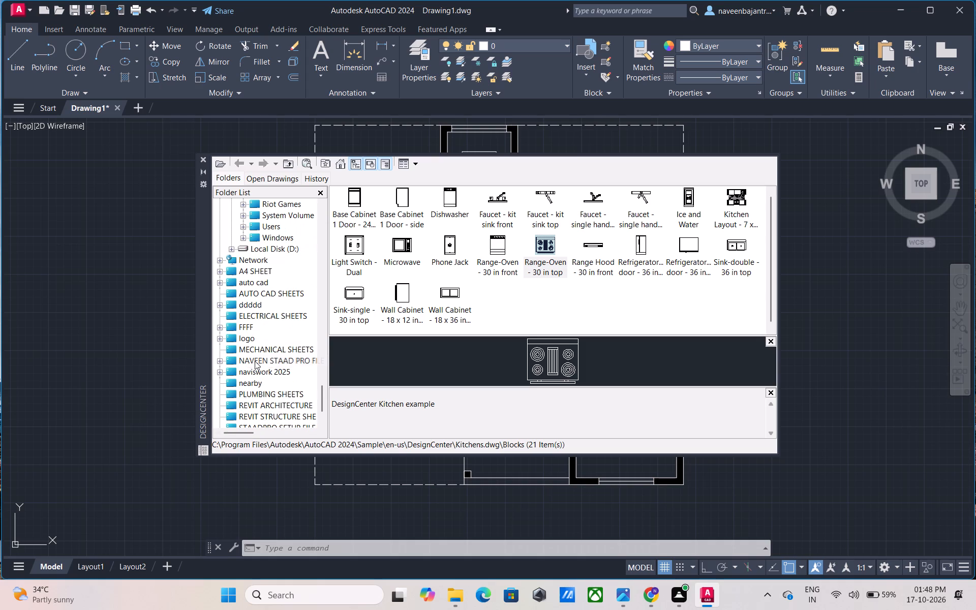
scroll(255, 361, "down", 4)
Look back up the DesignCenter folder tree, from the desktop folders through Program Files to the AutoCAD sample drawings, for another source of blocks.
scroll(255, 362, "up", 1)
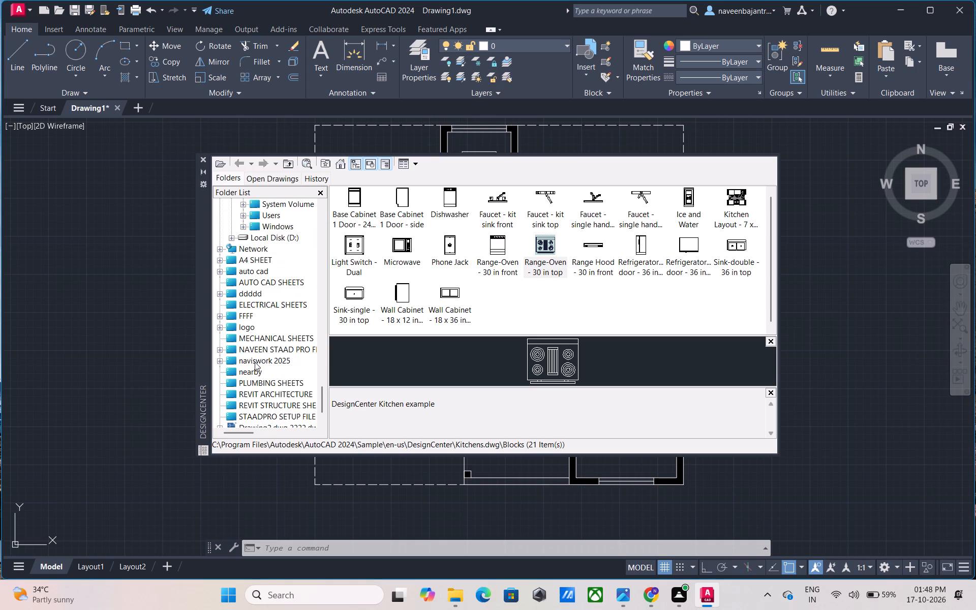
scroll(255, 362, "up", 1)
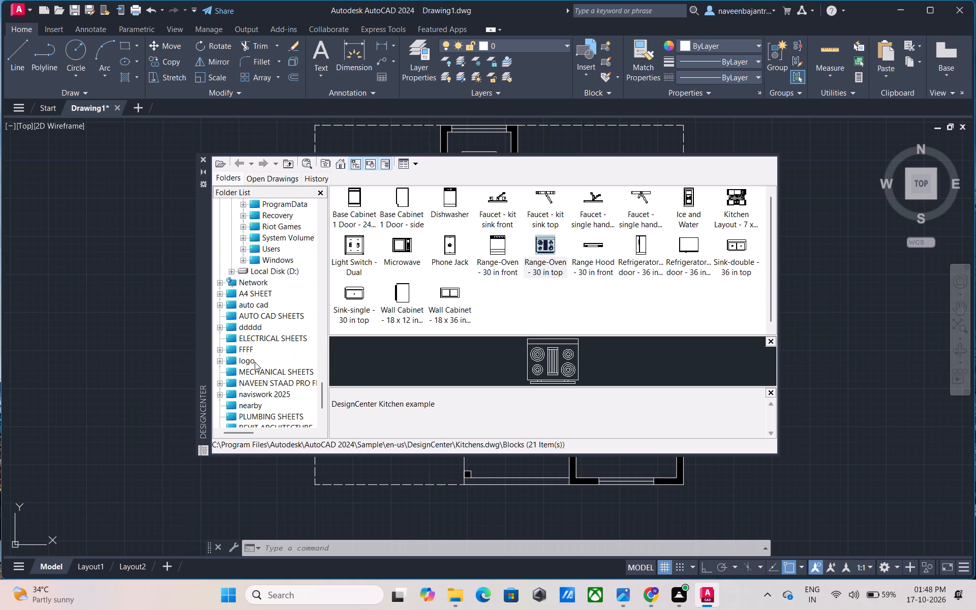
scroll(255, 362, "up", 2)
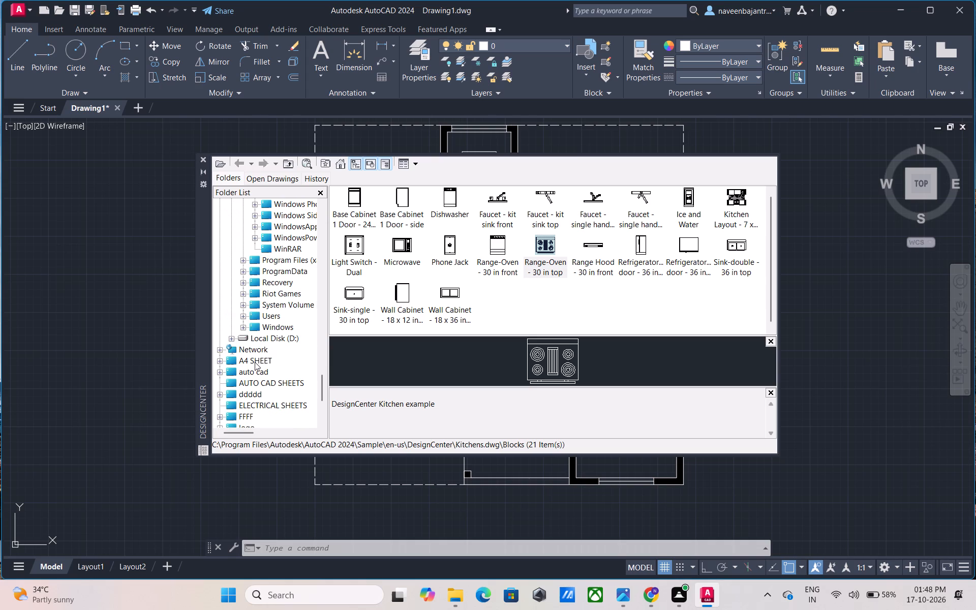
scroll(255, 362, "up", 1)
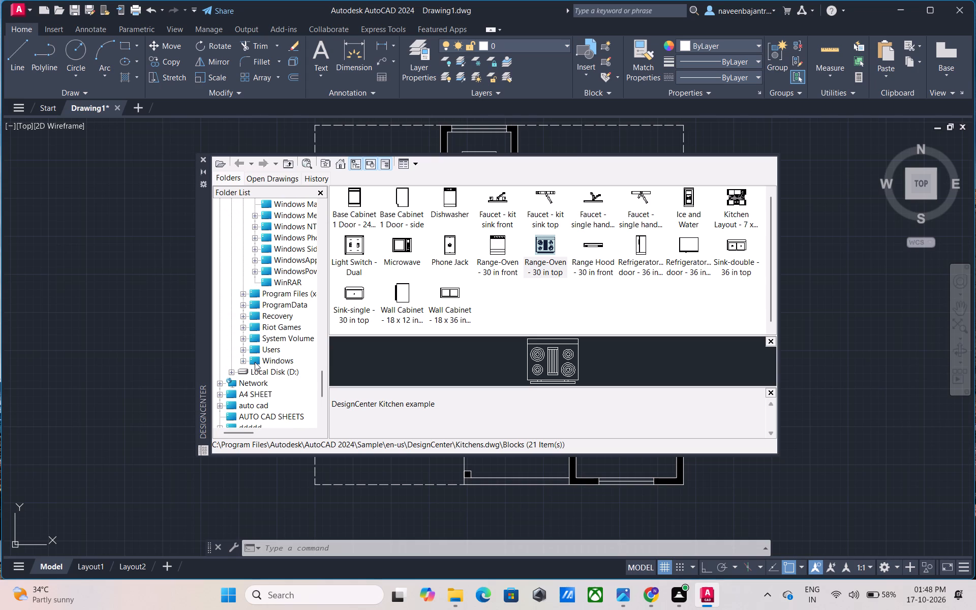
scroll(255, 362, "up", 1)
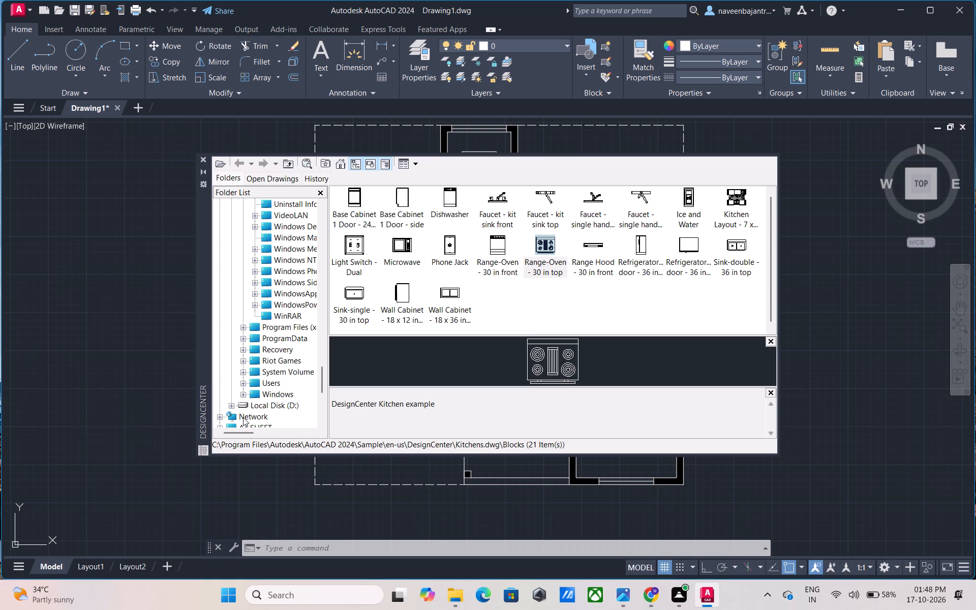
left_click_drag(240, 433, 243, 433)
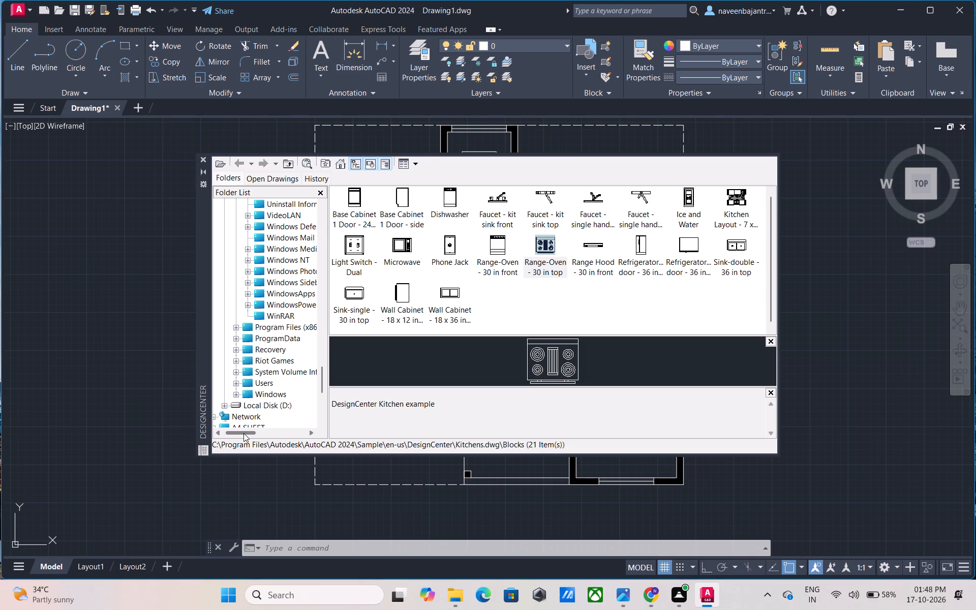
left_click_drag(243, 433, 246, 433)
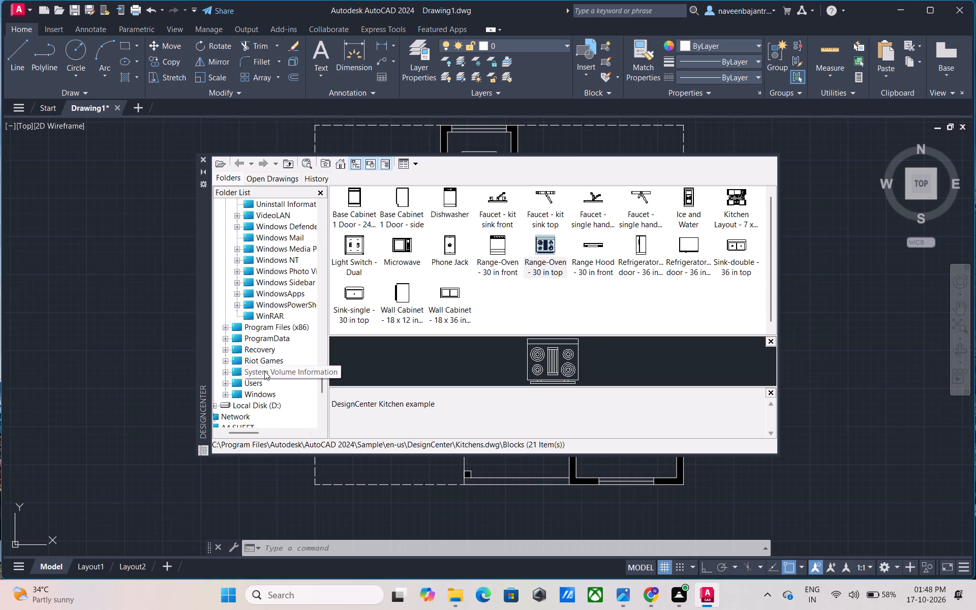
scroll(264, 371, "up", 1)
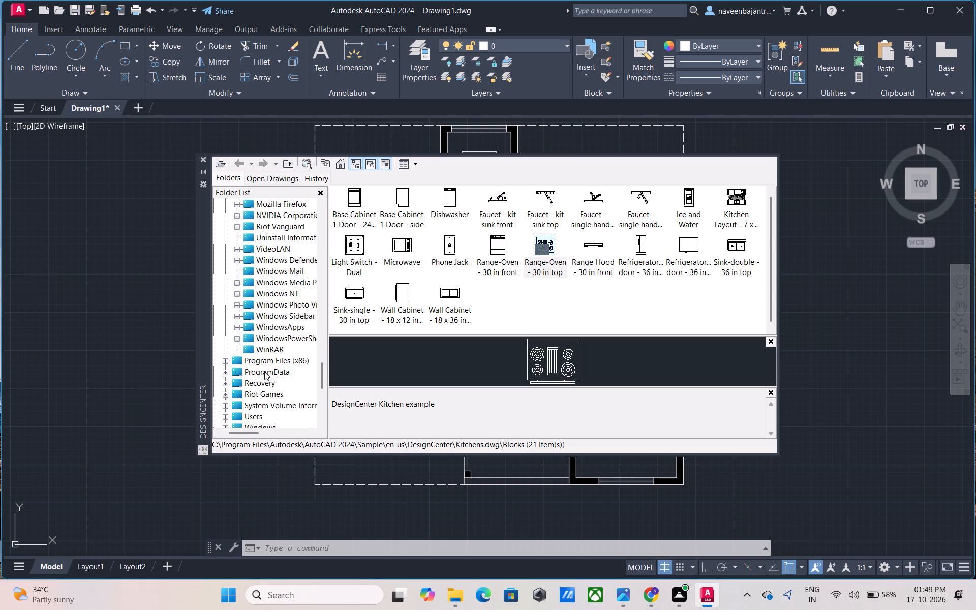
scroll(264, 371, "up", 1)
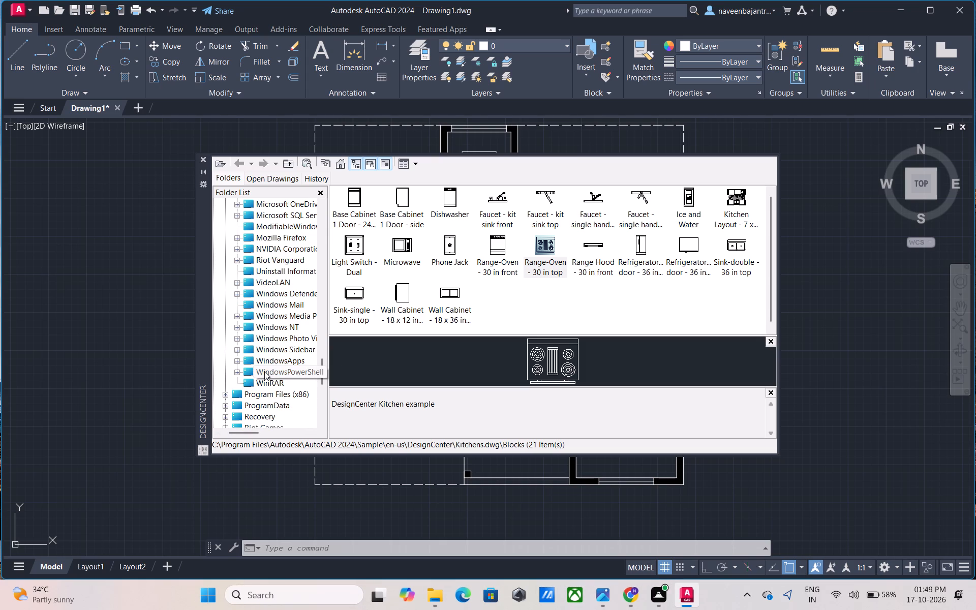
scroll(264, 371, "up", 1)
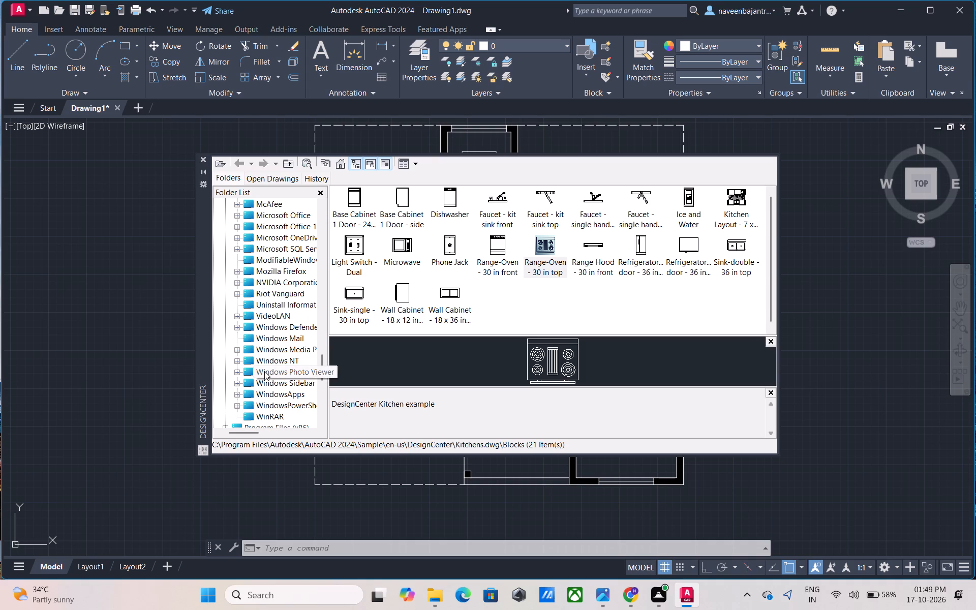
left_click(238, 434)
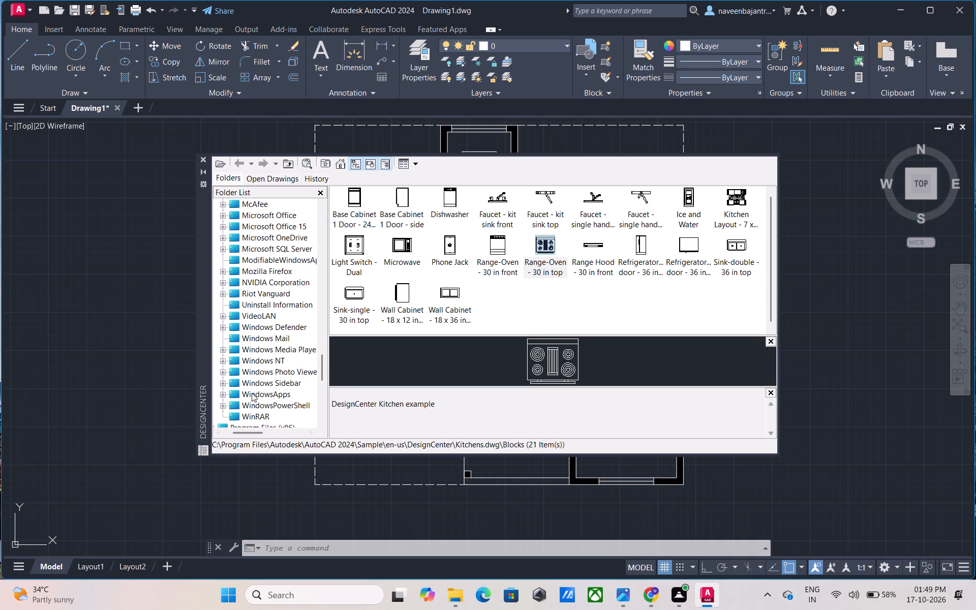
scroll(252, 393, "up", 1)
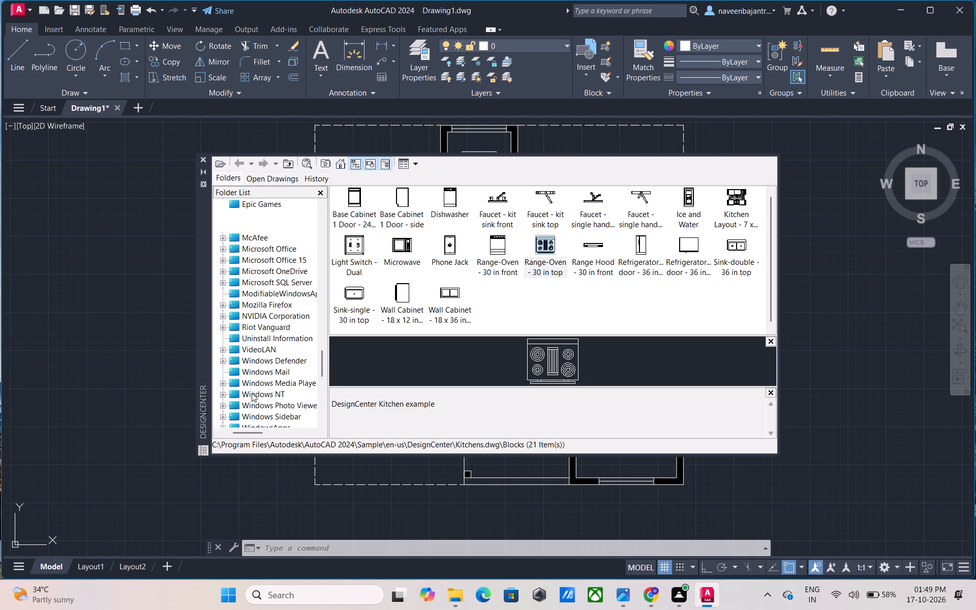
scroll(252, 393, "up", 1)
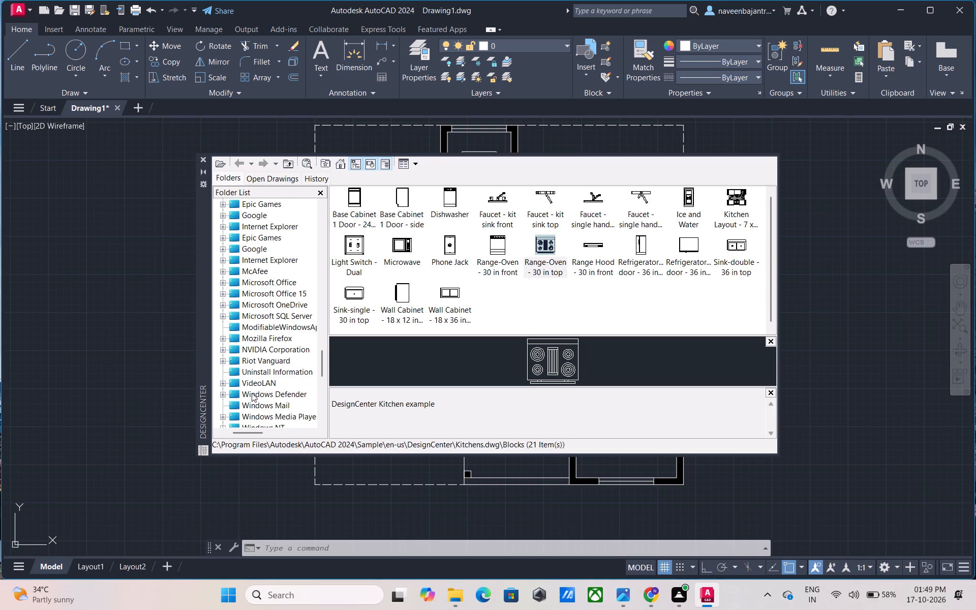
scroll(252, 393, "up", 2)
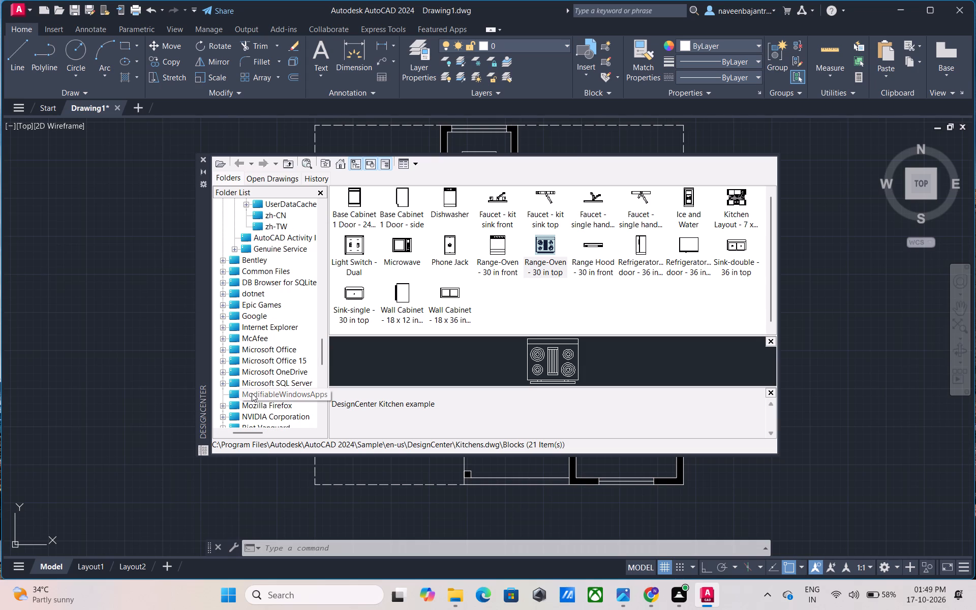
scroll(252, 393, "up", 1)
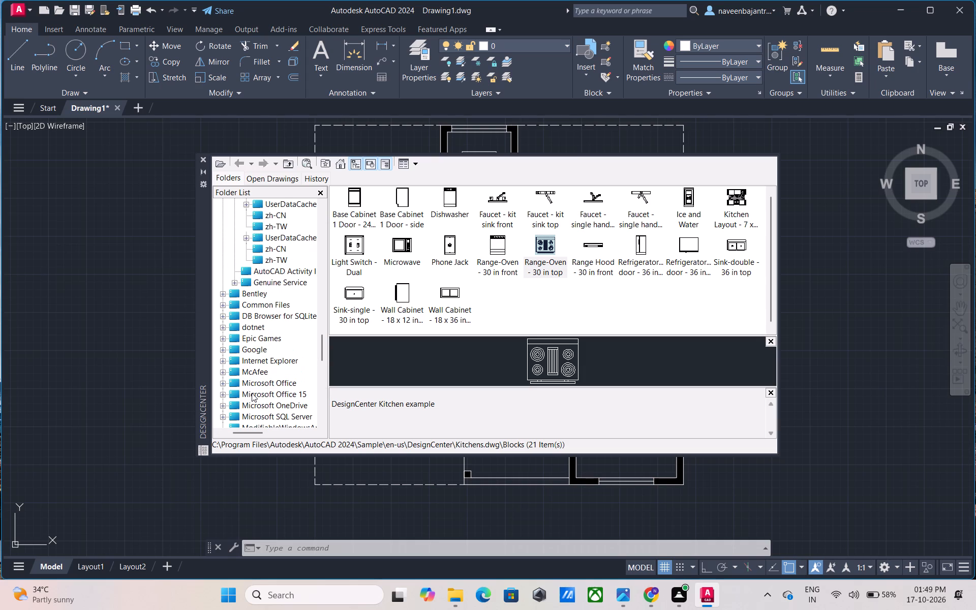
scroll(252, 393, "up", 2)
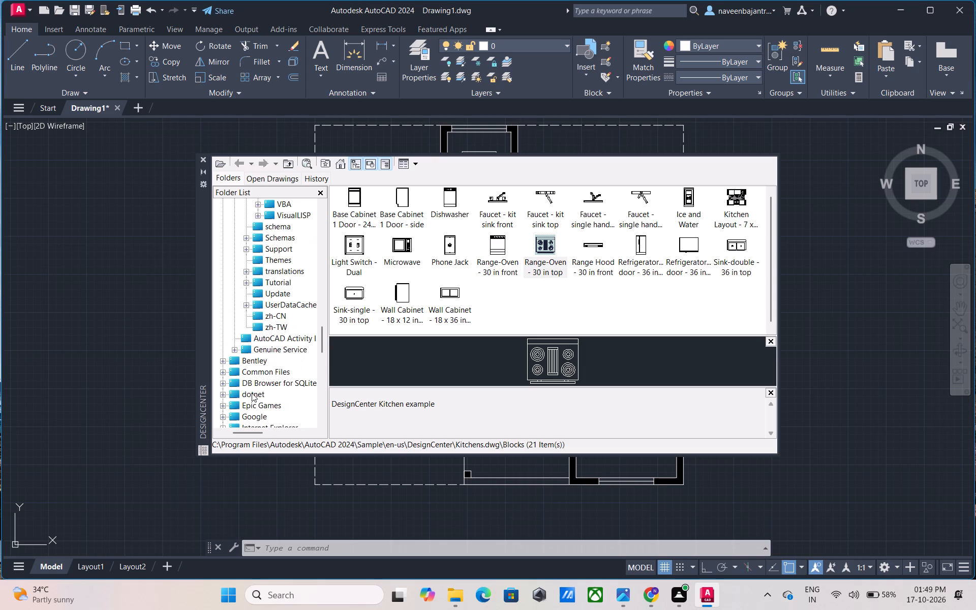
scroll(252, 393, "up", 1)
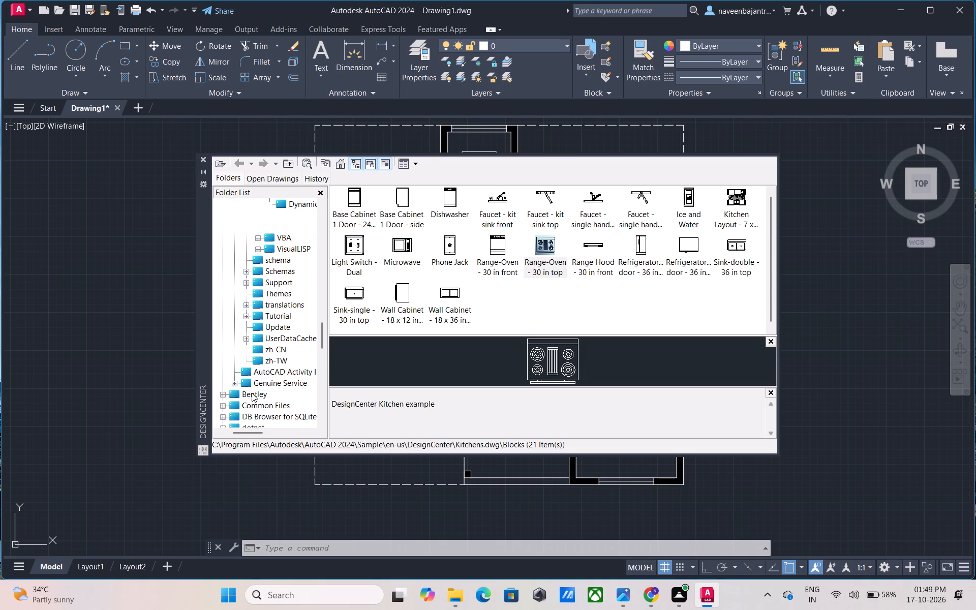
scroll(252, 393, "up", 1)
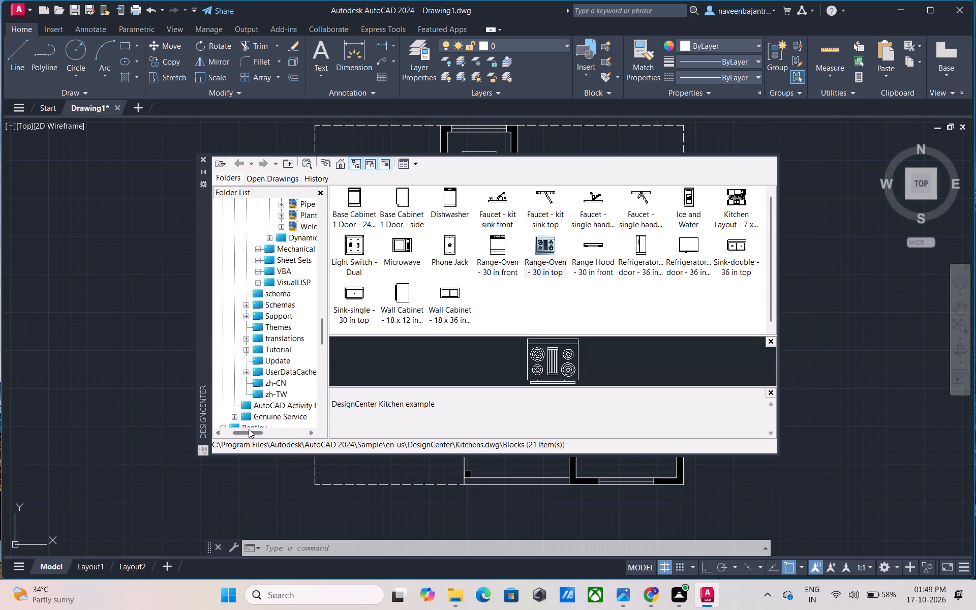
left_click_drag(249, 429, 253, 429)
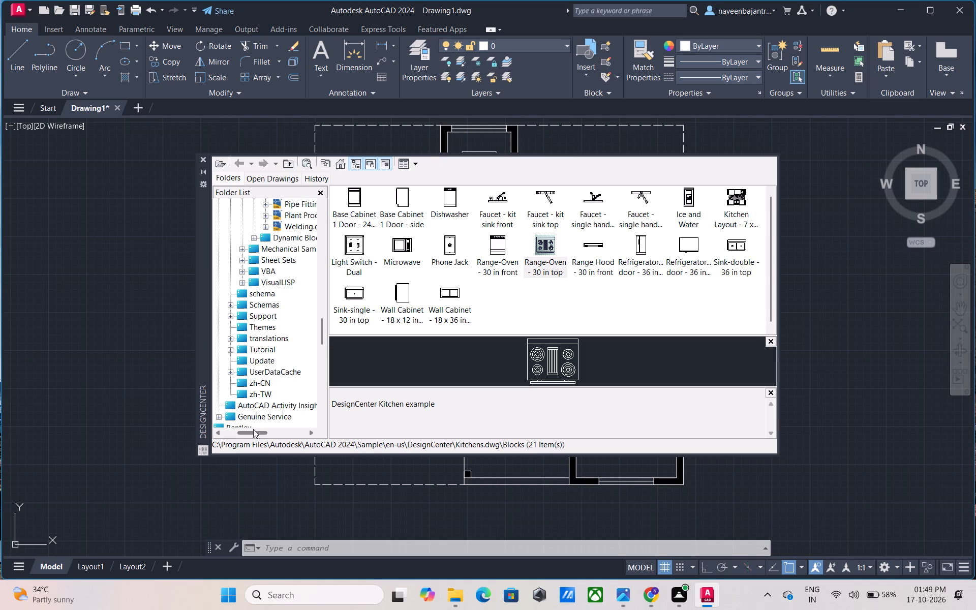
left_click_drag(253, 429, 256, 430)
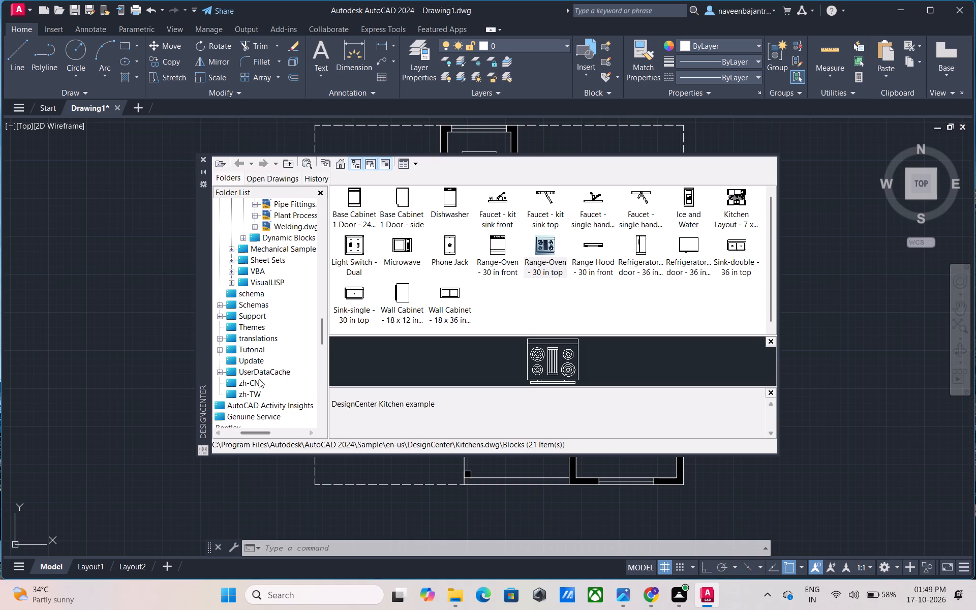
scroll(259, 378, "up", 1)
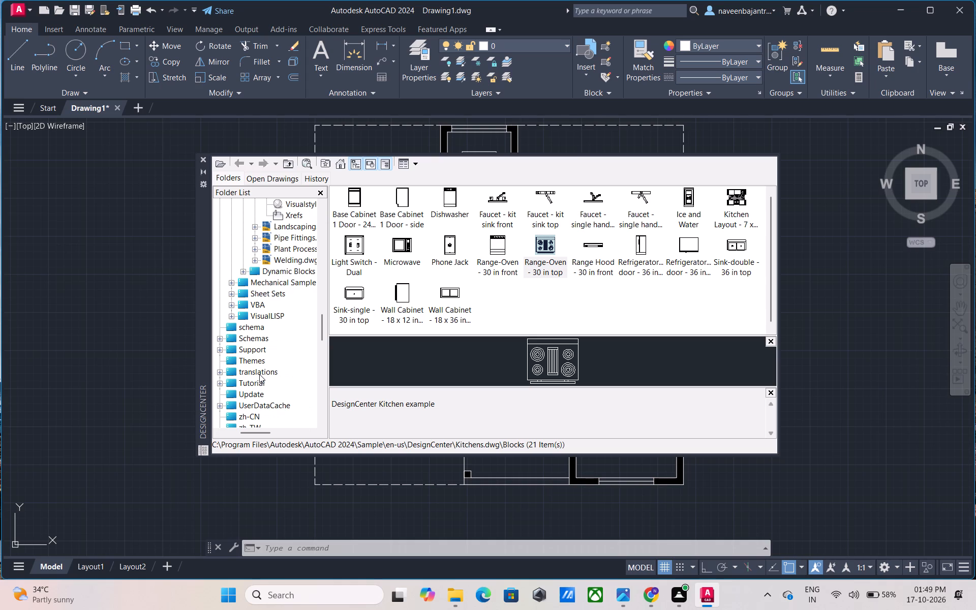
scroll(259, 374, "up", 1)
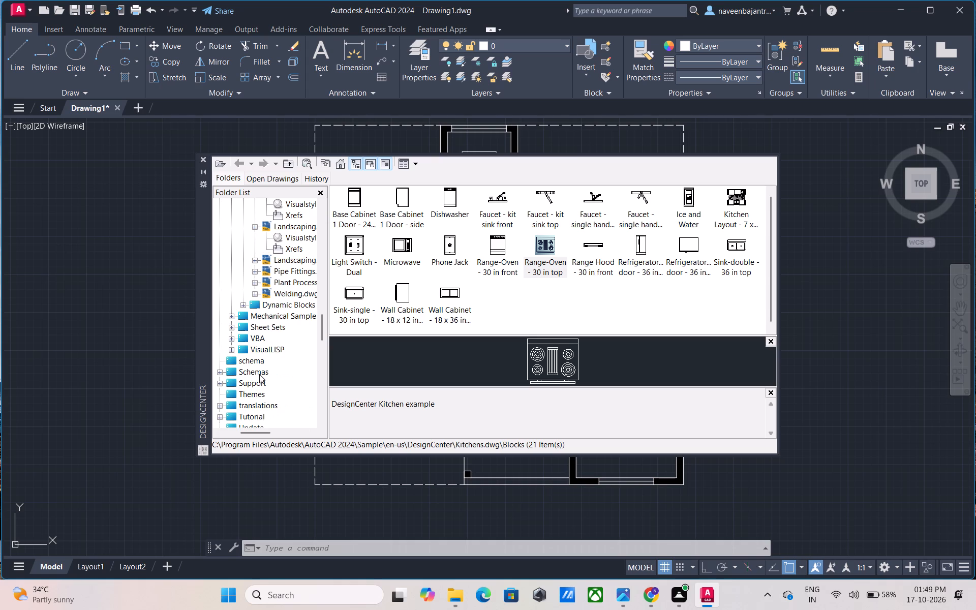
scroll(259, 374, "up", 1)
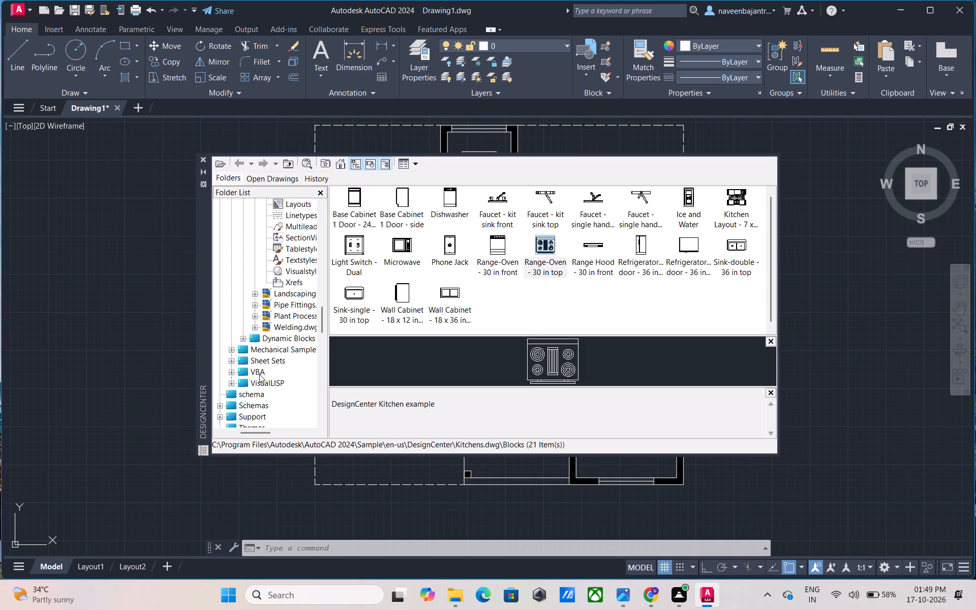
scroll(259, 374, "up", 1)
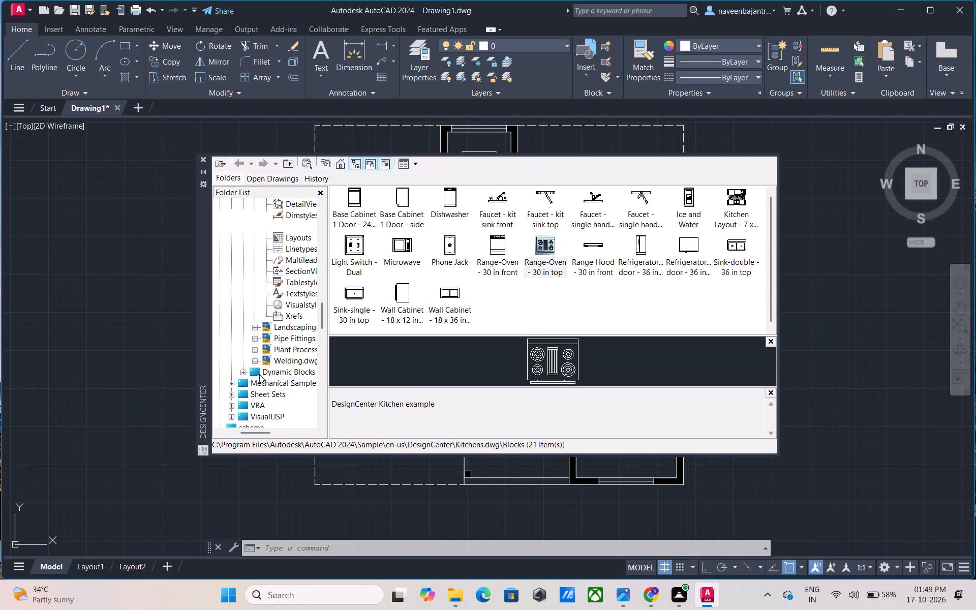
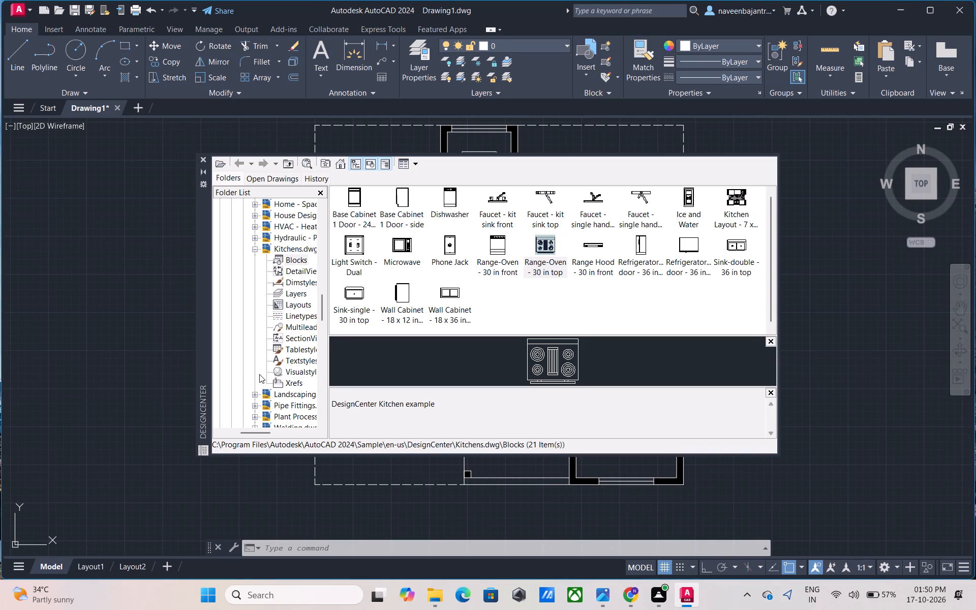
Browse the DesignCenter folder tree from the Kitchens.dwg sample drawing up to the OS (C:) drive, examining the available folders and sample drawings.
scroll(259, 374, "up", 2)
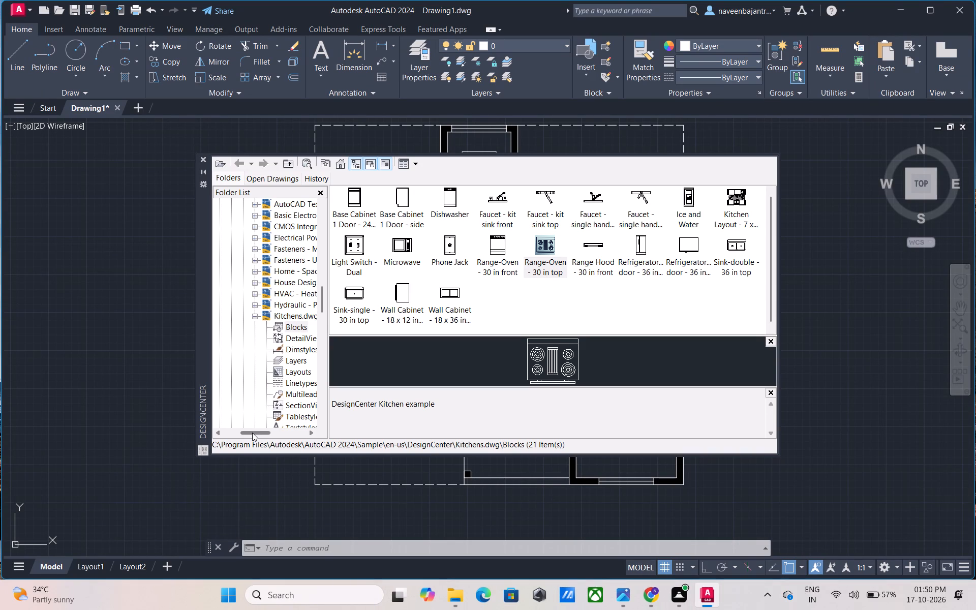
left_click_drag(252, 433, 261, 432)
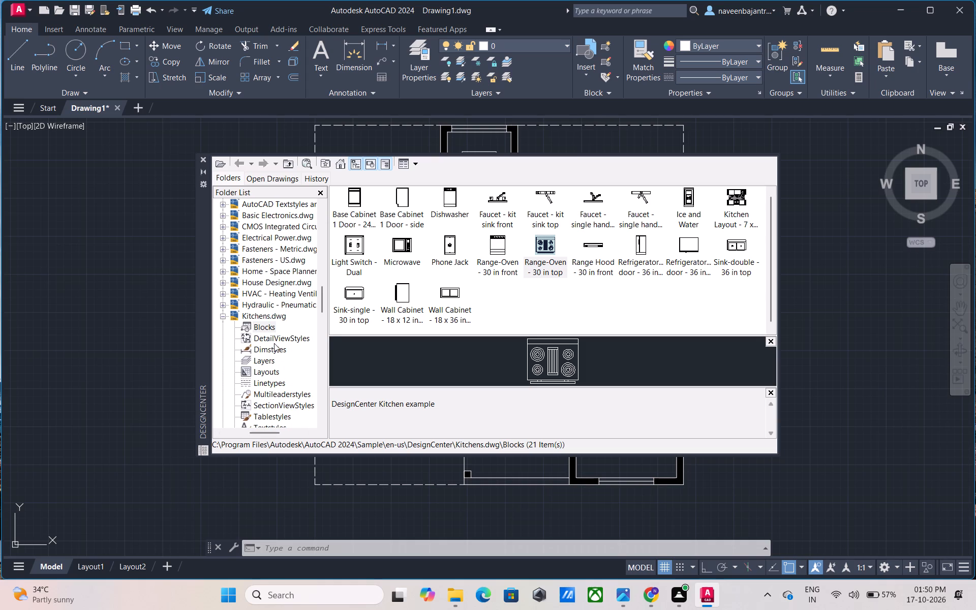
scroll(274, 343, "up", 2)
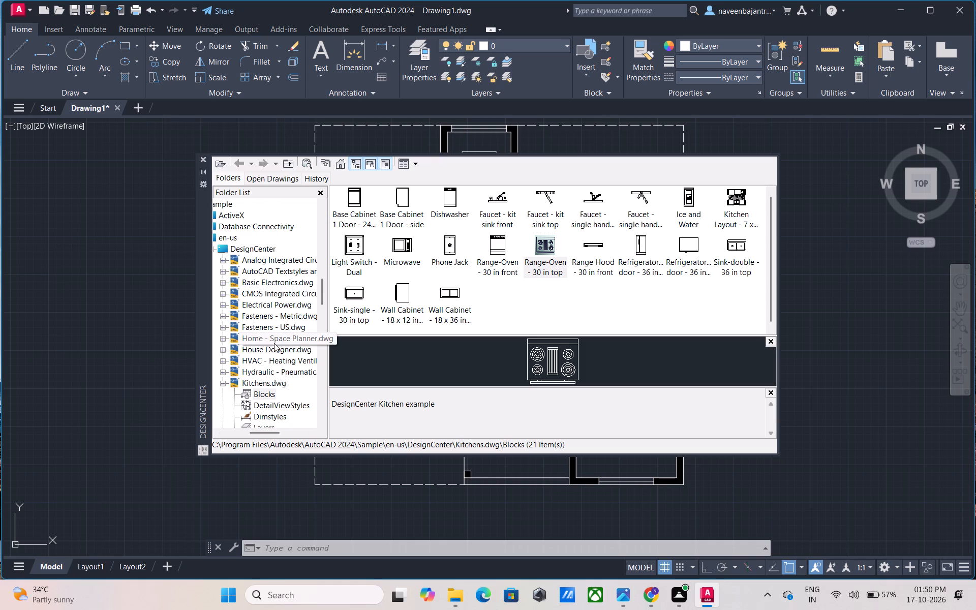
scroll(274, 343, "up", 1)
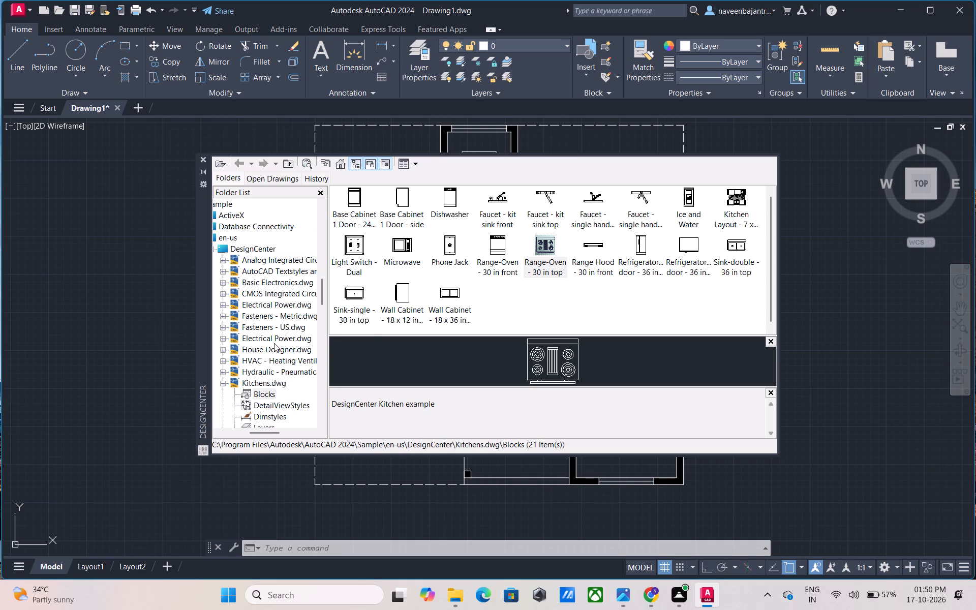
scroll(274, 343, "up", 1)
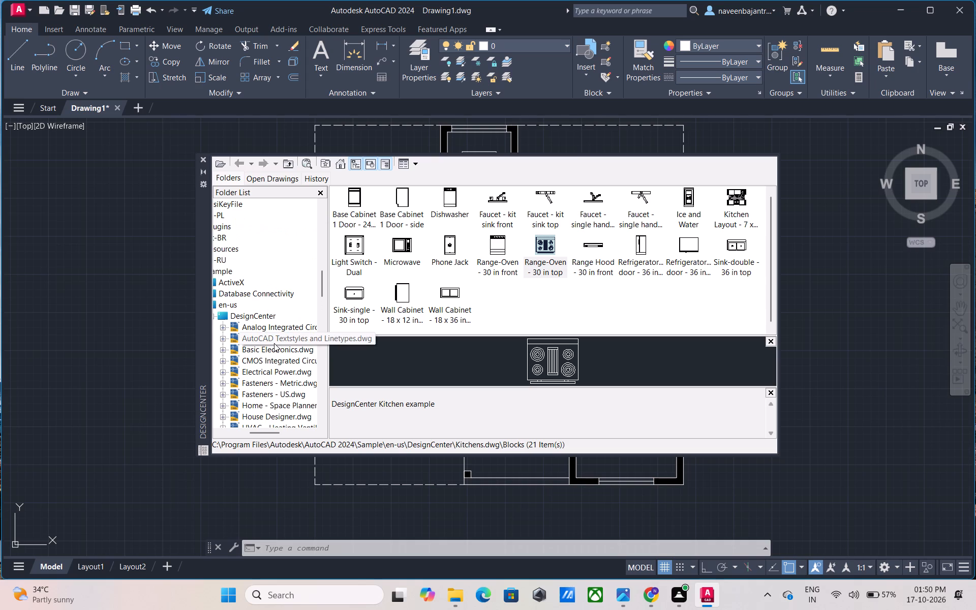
scroll(274, 343, "up", 1)
left_click_drag(252, 431, 246, 431)
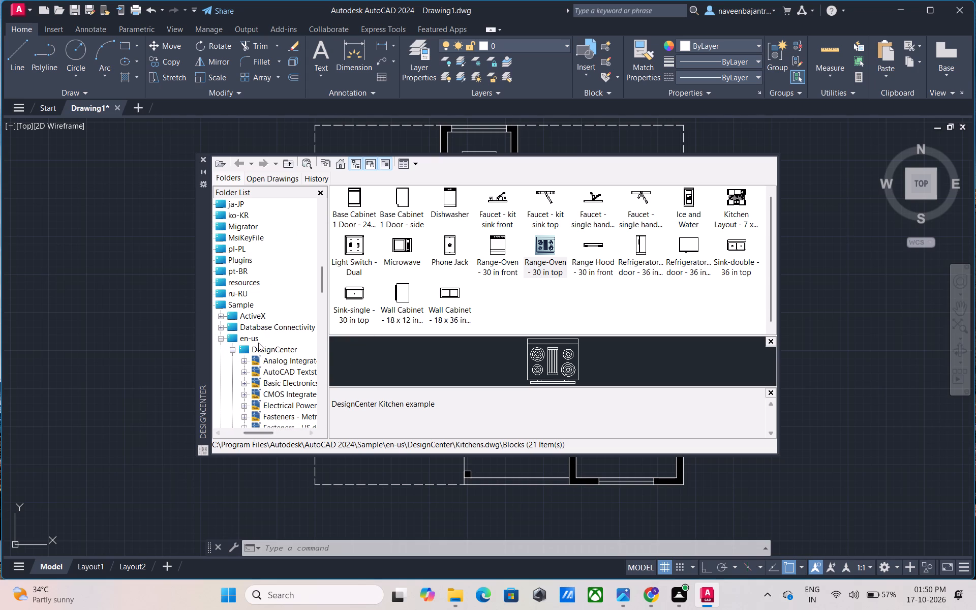
scroll(258, 343, "up", 1)
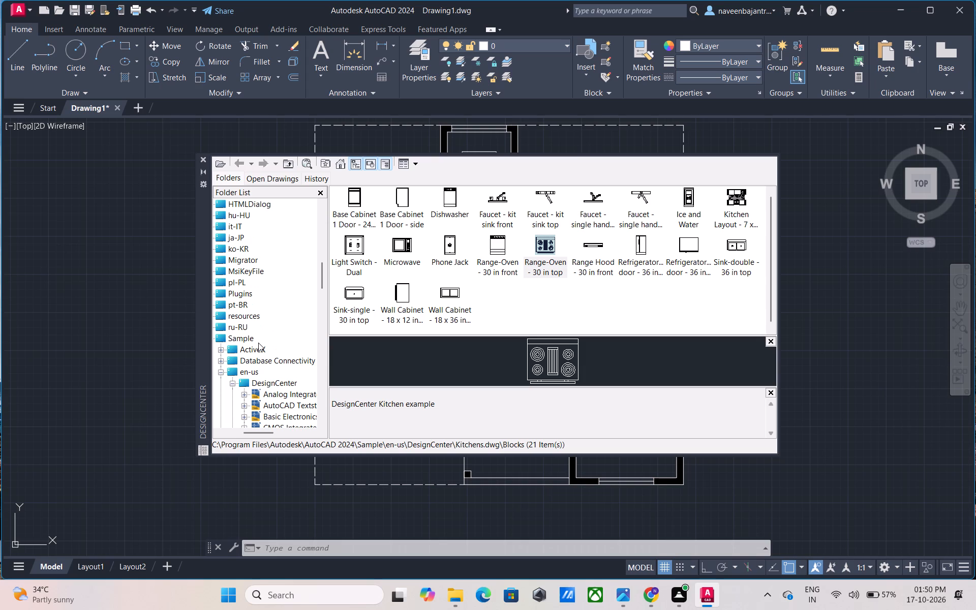
scroll(258, 343, "up", 1)
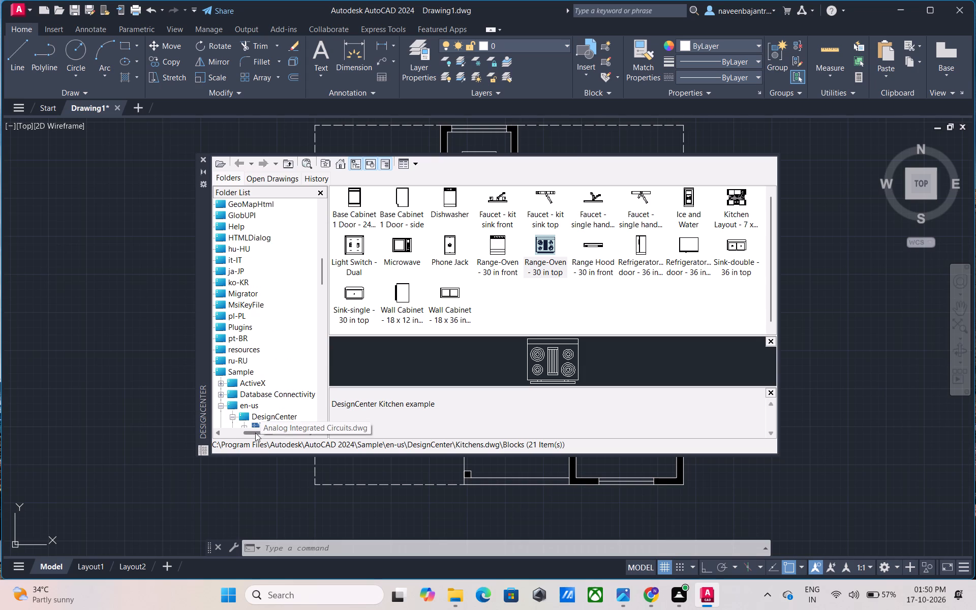
left_click(255, 433)
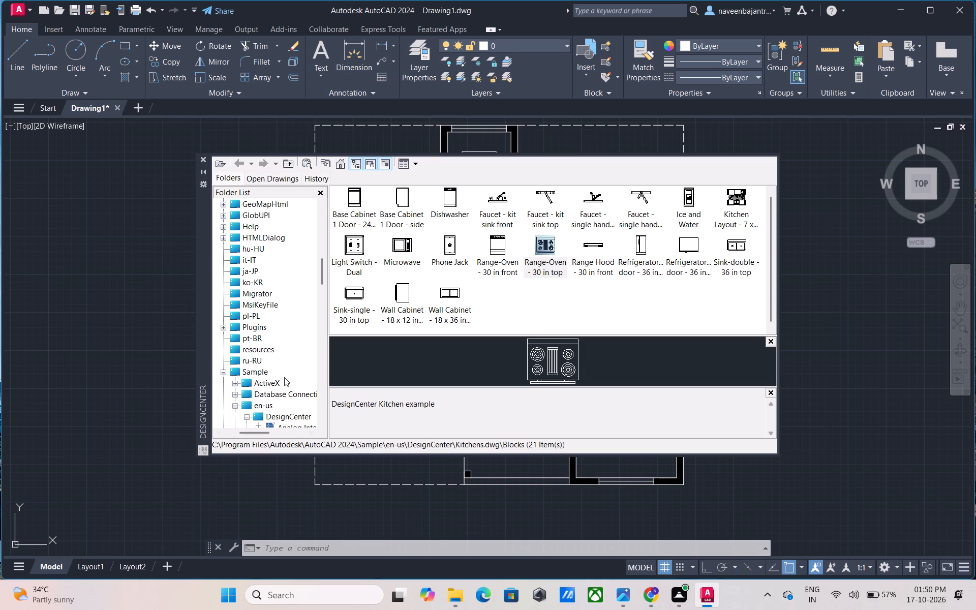
scroll(284, 377, "up", 1)
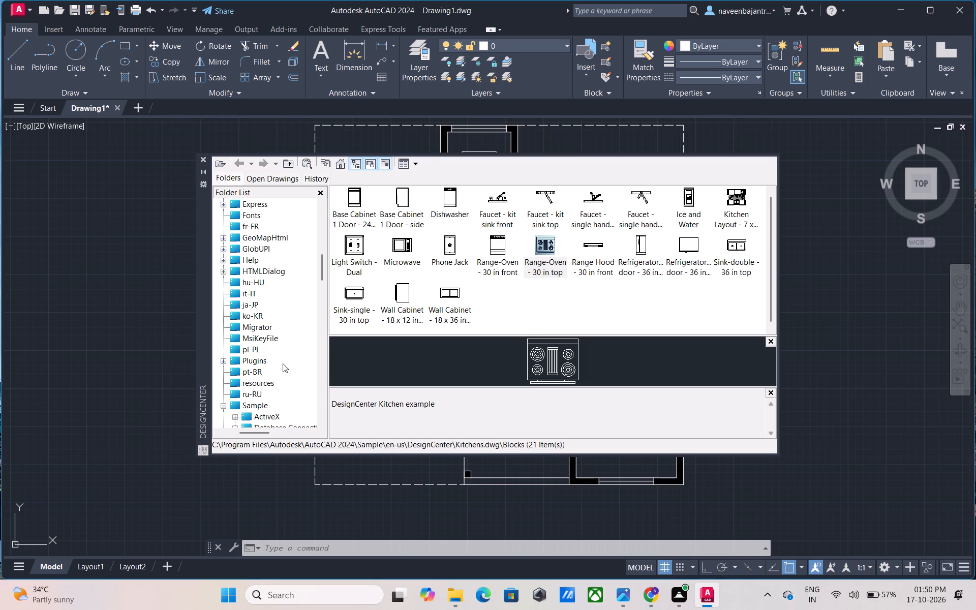
scroll(283, 363, "up", 1)
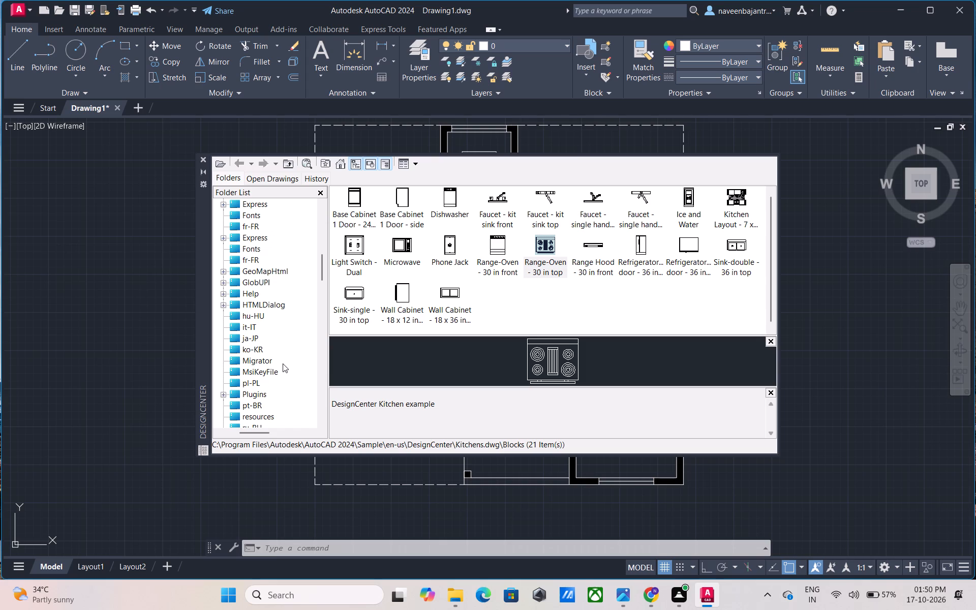
scroll(283, 363, "up", 1)
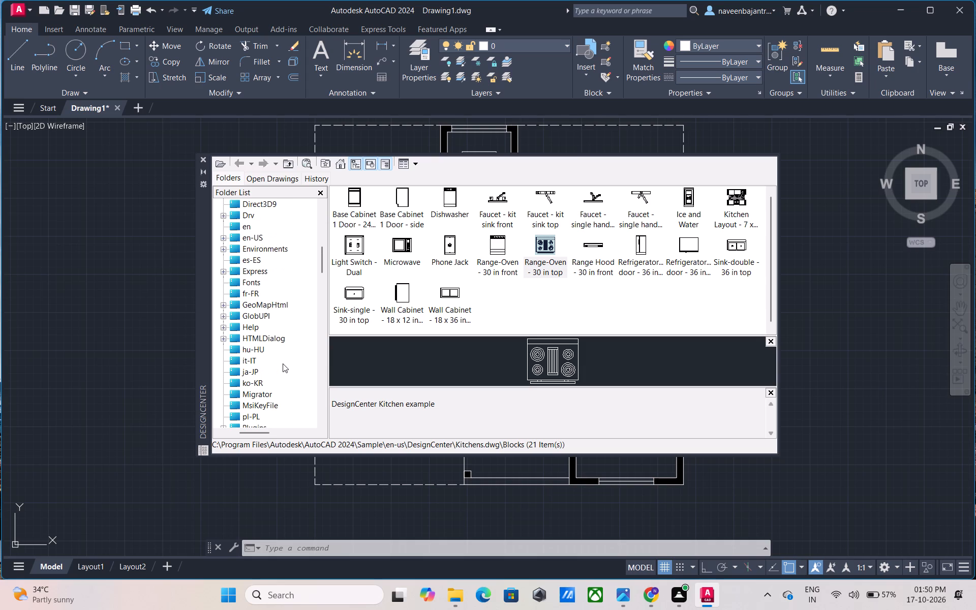
scroll(283, 363, "up", 1)
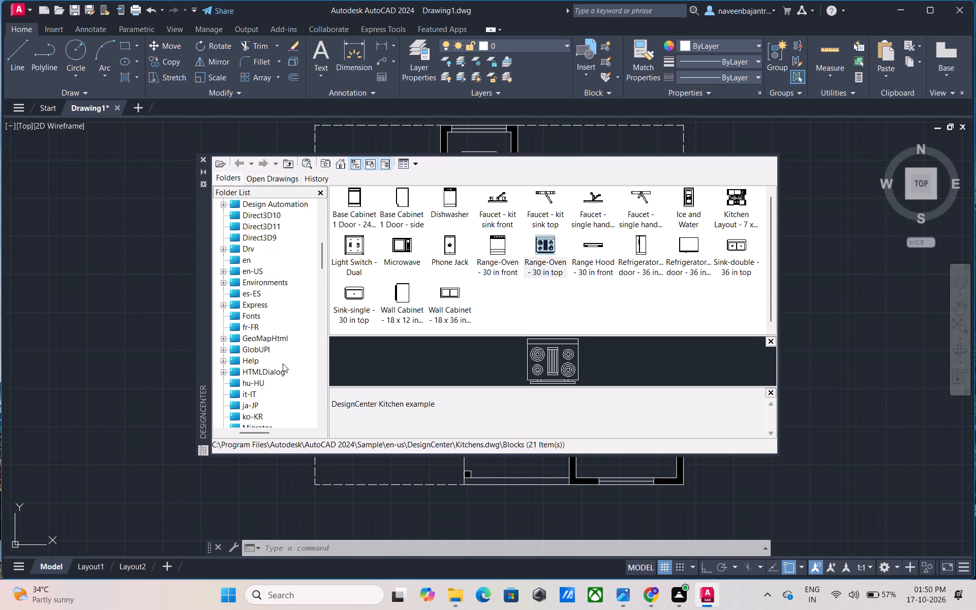
scroll(283, 363, "up", 1)
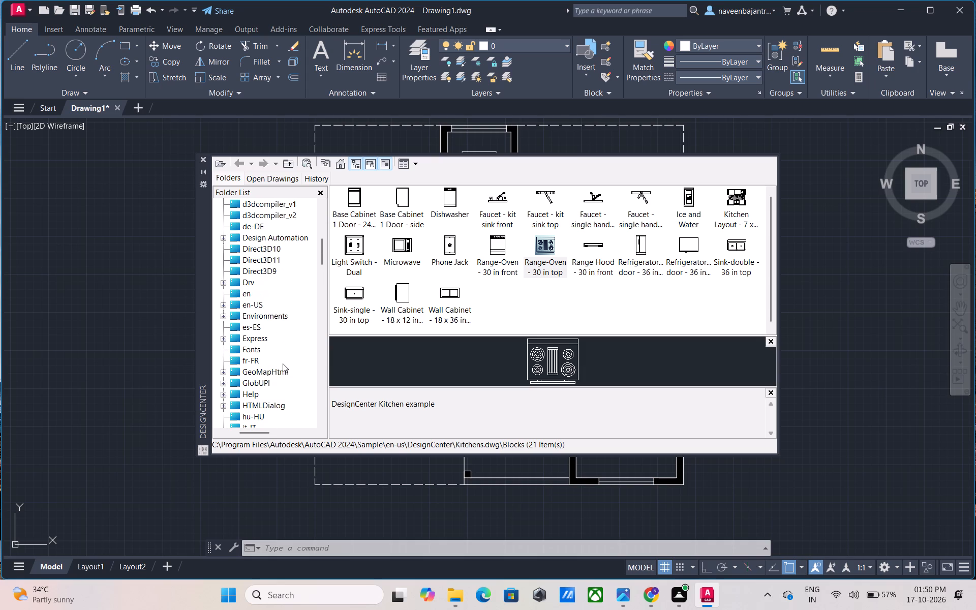
scroll(283, 363, "up", 1)
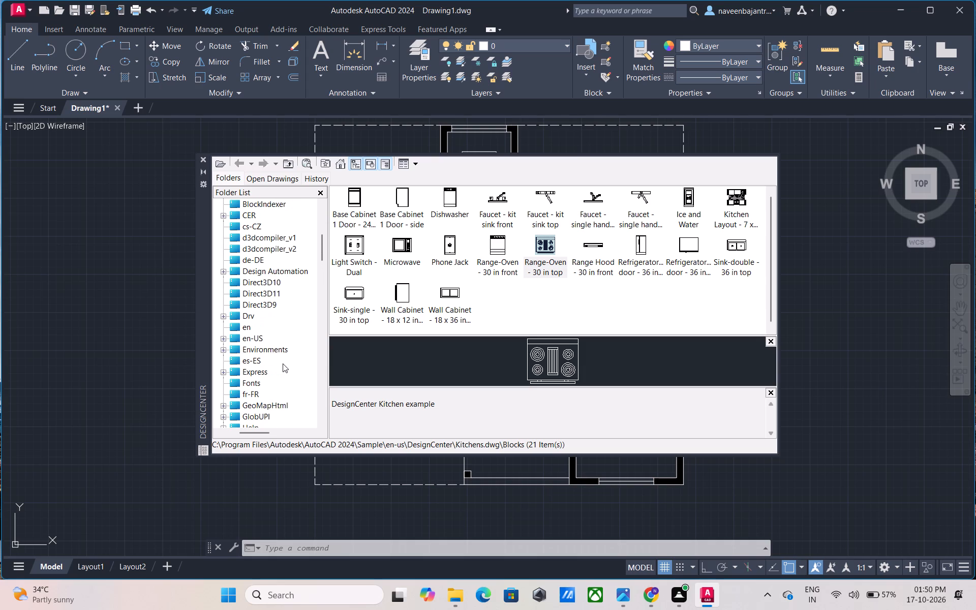
scroll(283, 363, "up", 1)
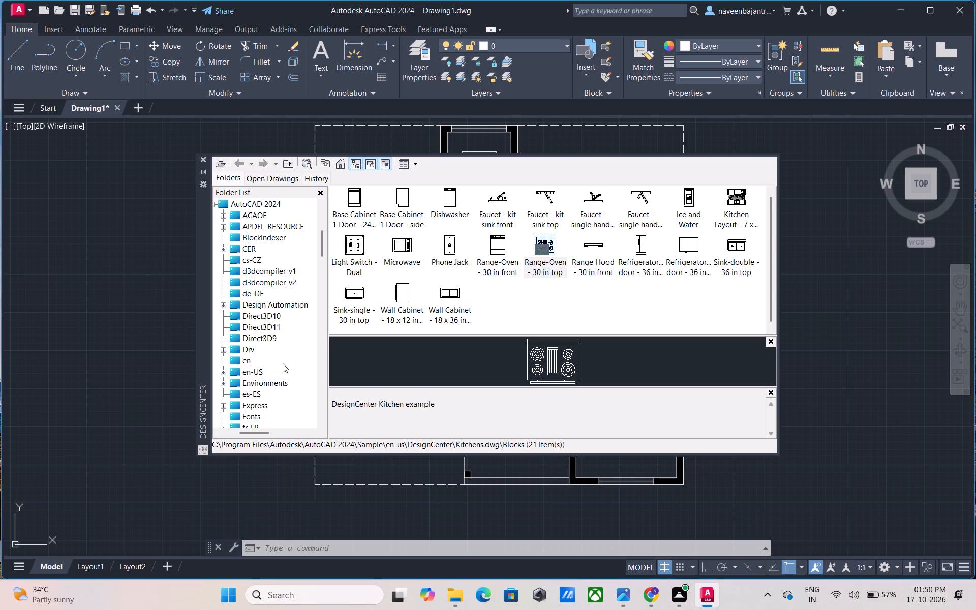
scroll(283, 363, "up", 1)
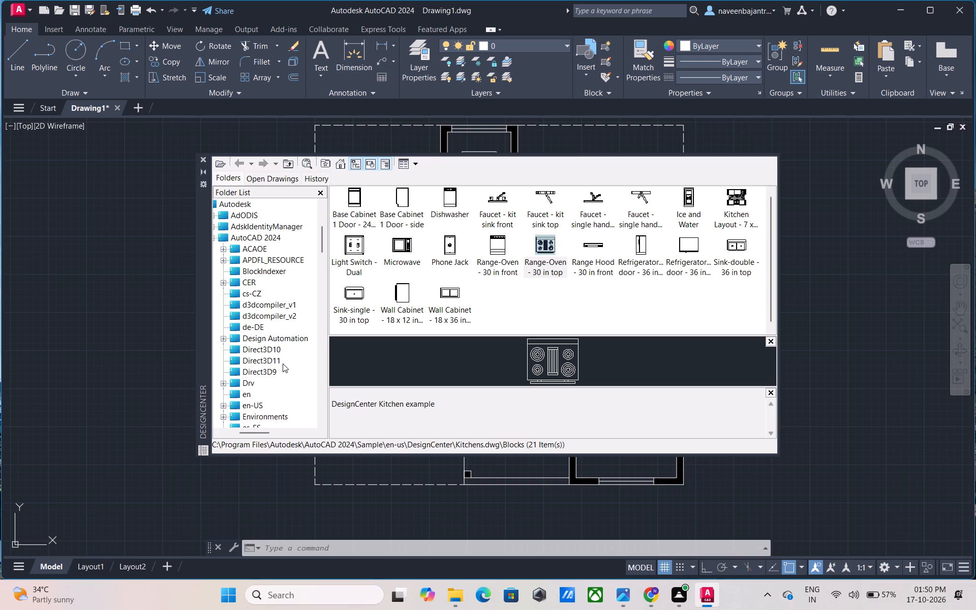
scroll(283, 363, "up", 1)
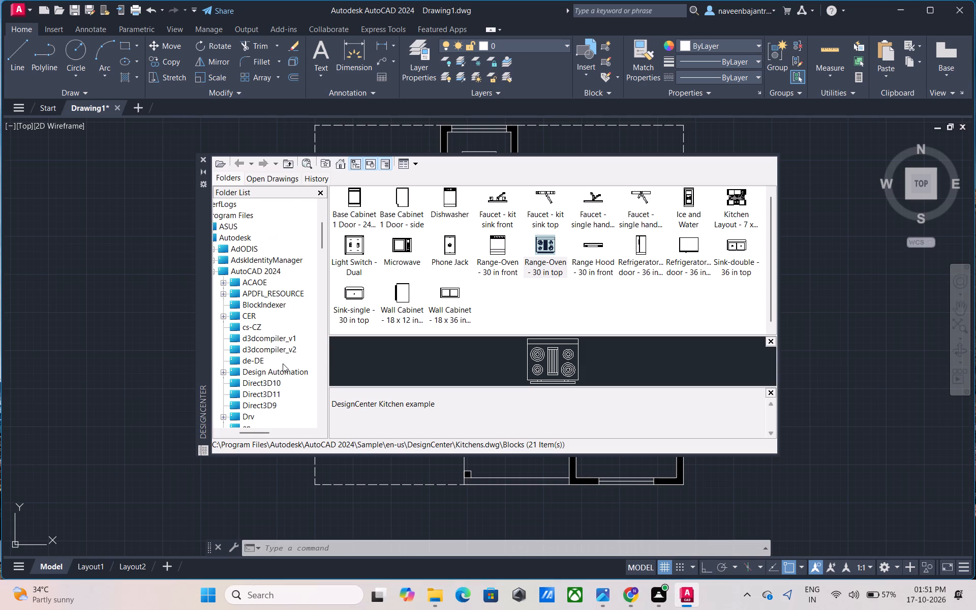
left_click(258, 431)
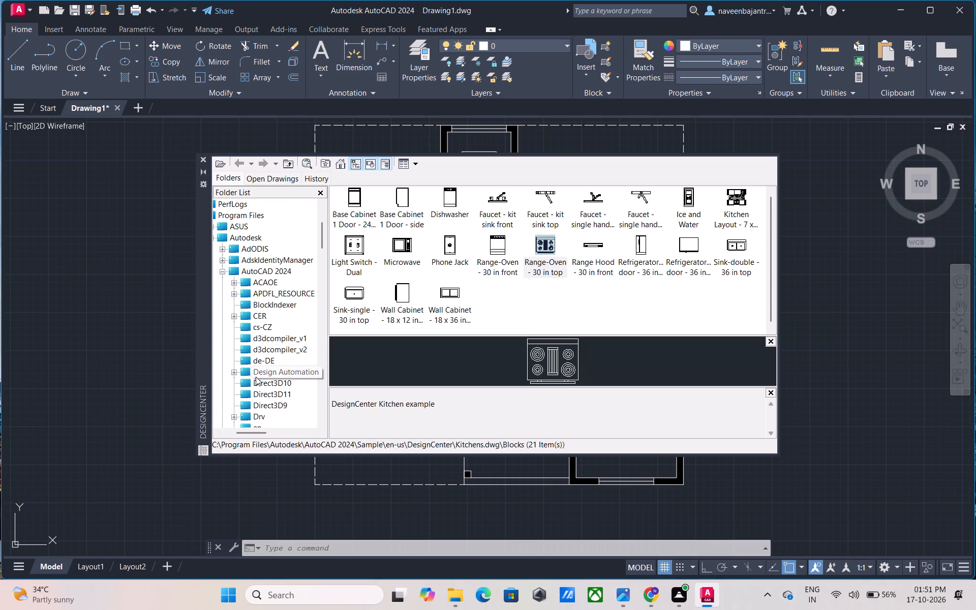
scroll(256, 377, "up", 1)
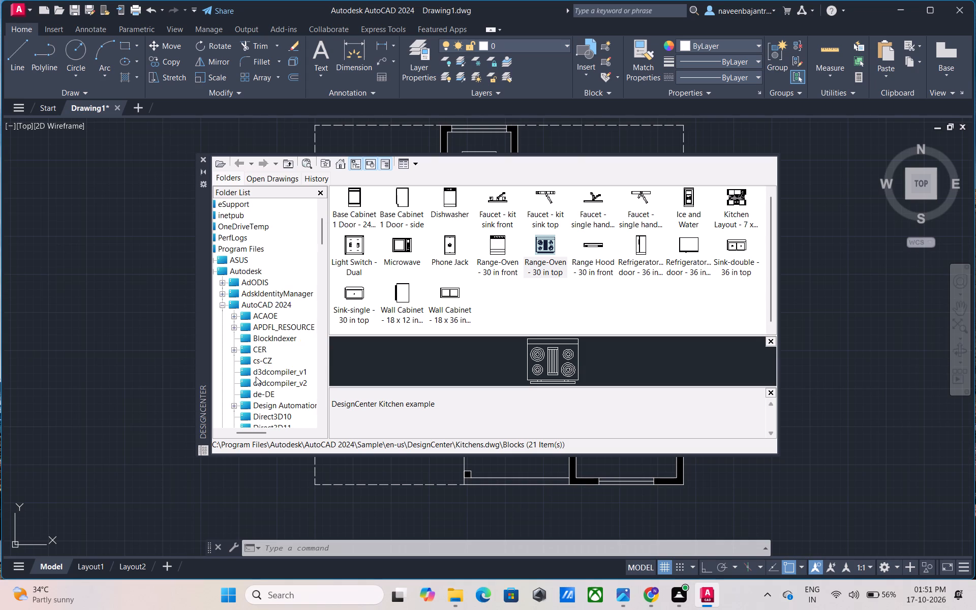
scroll(256, 377, "up", 1)
left_click_drag(250, 431, 243, 434)
scroll(253, 357, "up", 3)
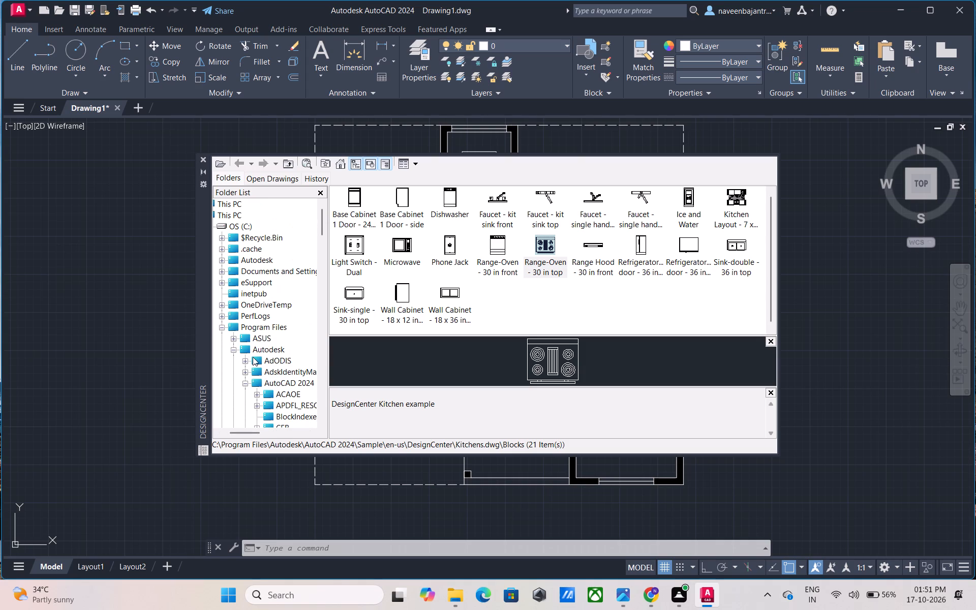
Look through the subfolders of the AutoCAD 2024 program folder in the DesignCenter folder tree, down to the Sample folder.
scroll(266, 338, "down", 1)
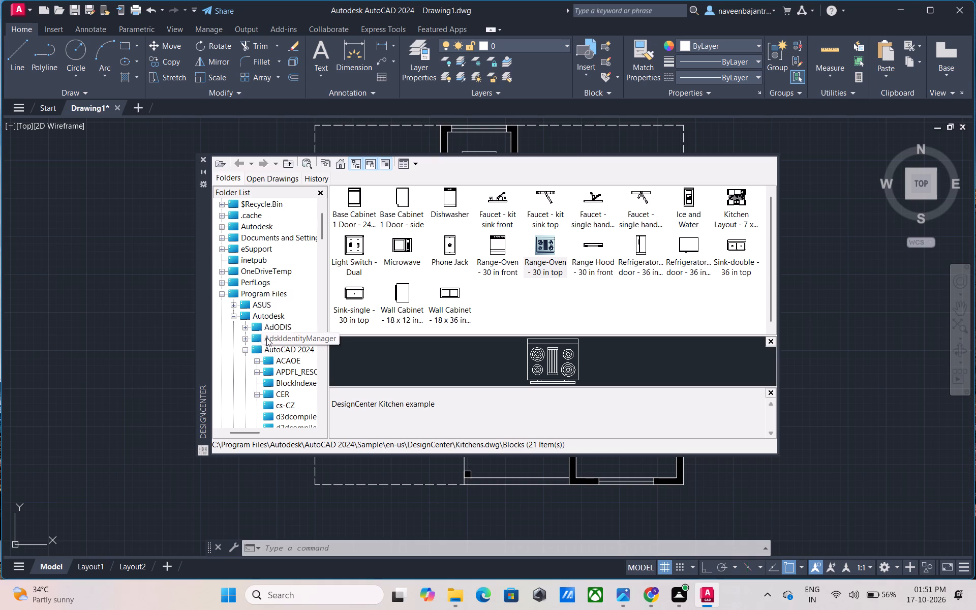
scroll(266, 338, "down", 1)
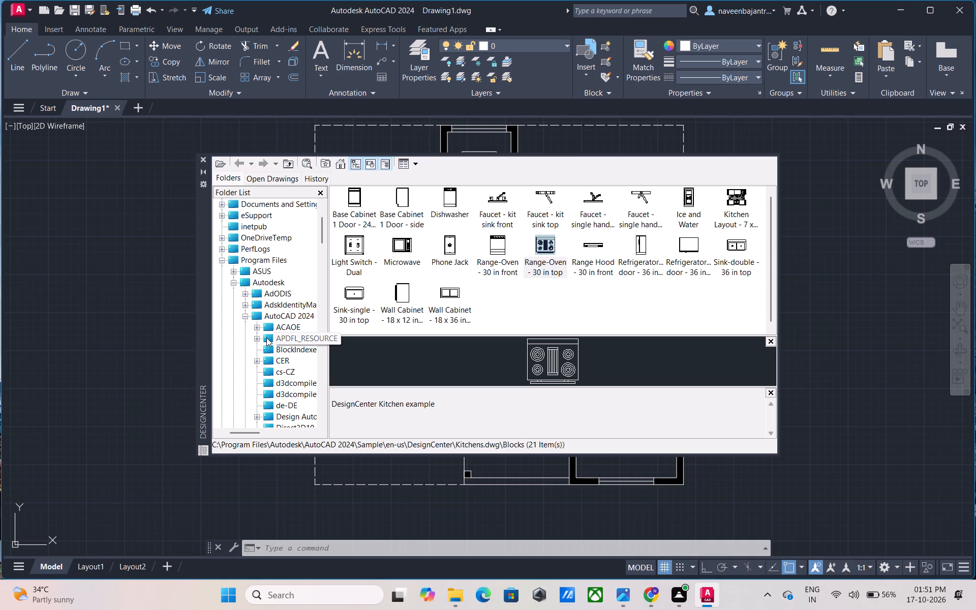
scroll(266, 338, "down", 1)
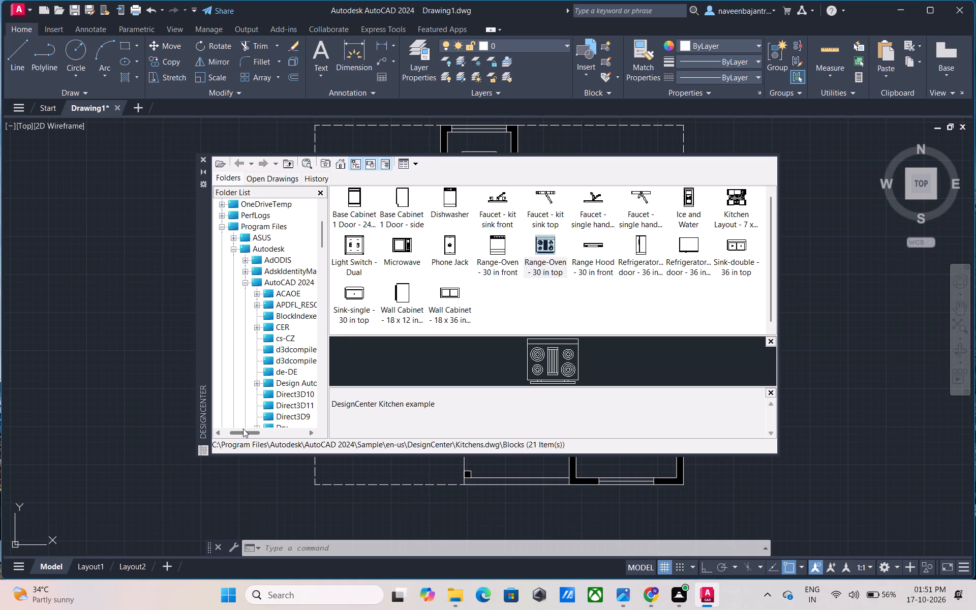
left_click_drag(243, 429, 251, 429)
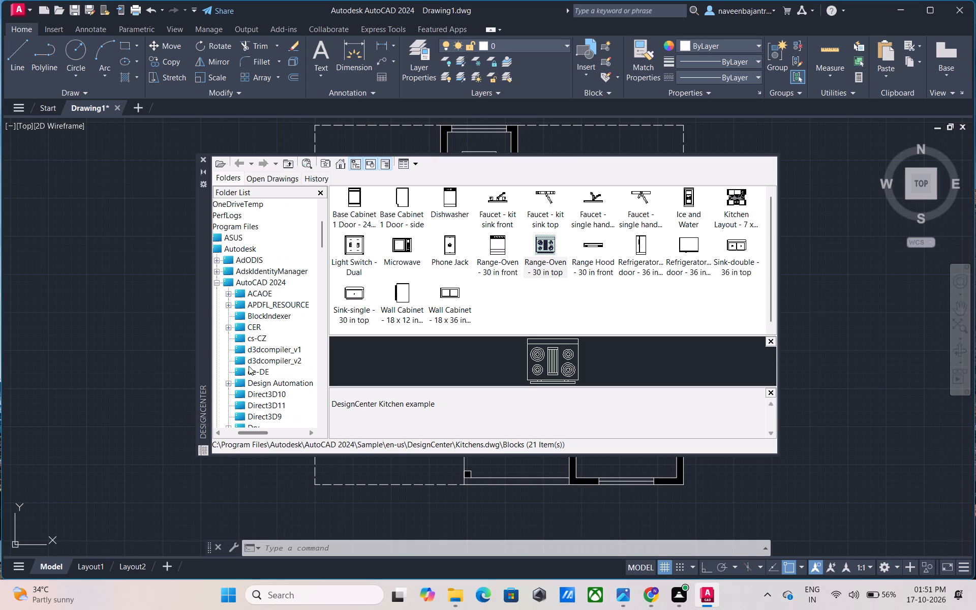
scroll(249, 317, "down", 1)
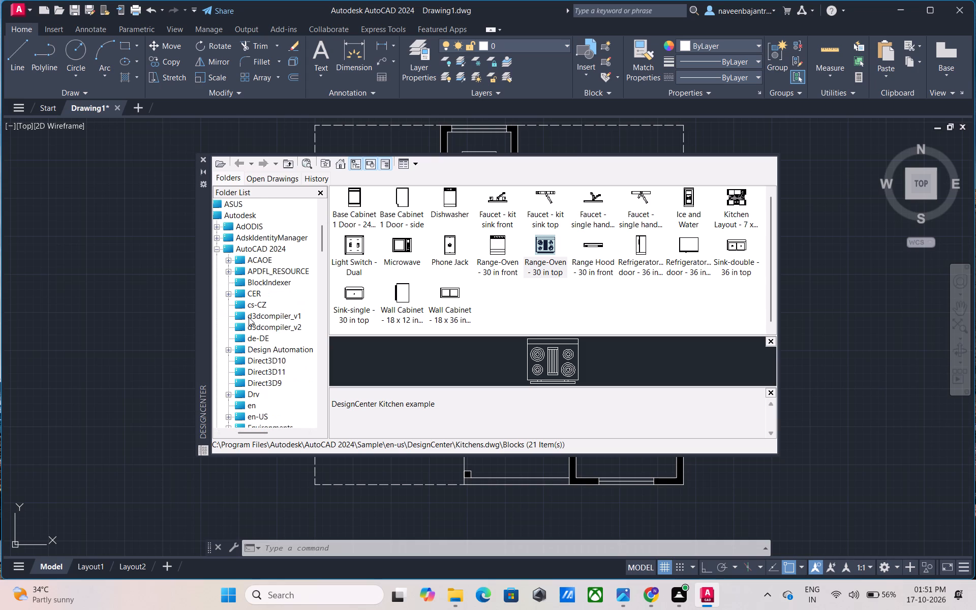
scroll(249, 317, "down", 2)
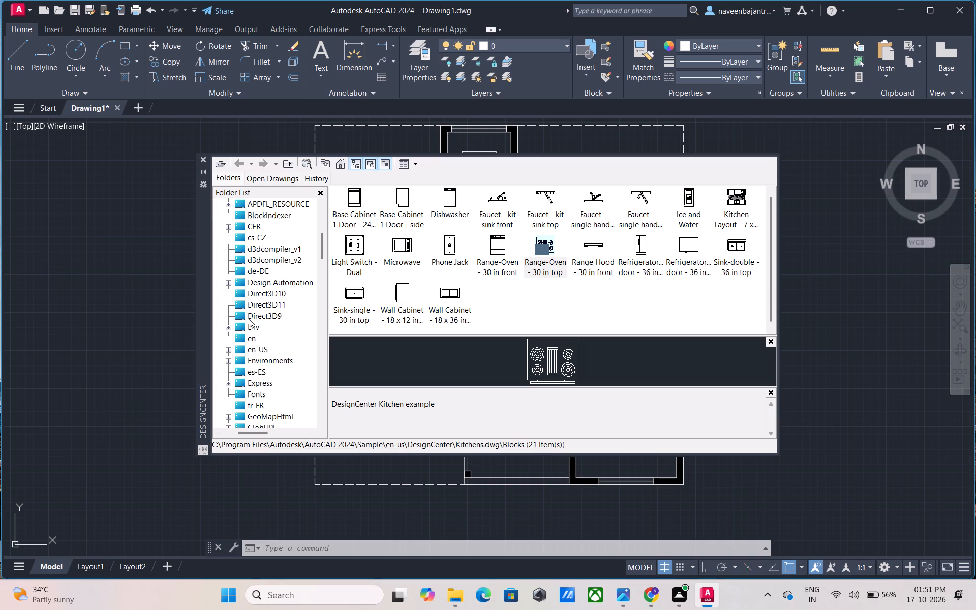
scroll(249, 320, "down", 1)
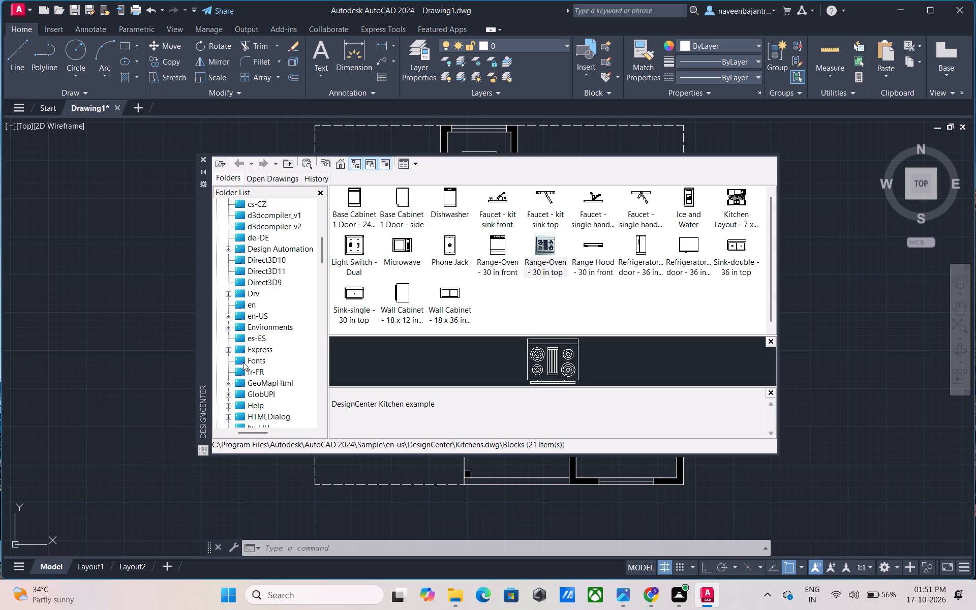
left_click(245, 432)
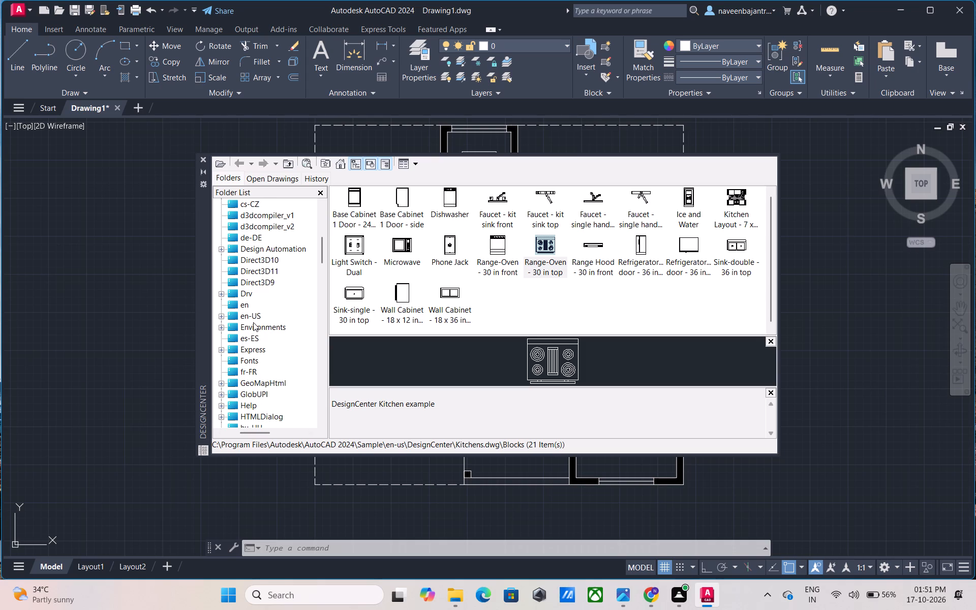
scroll(253, 322, "down", 2)
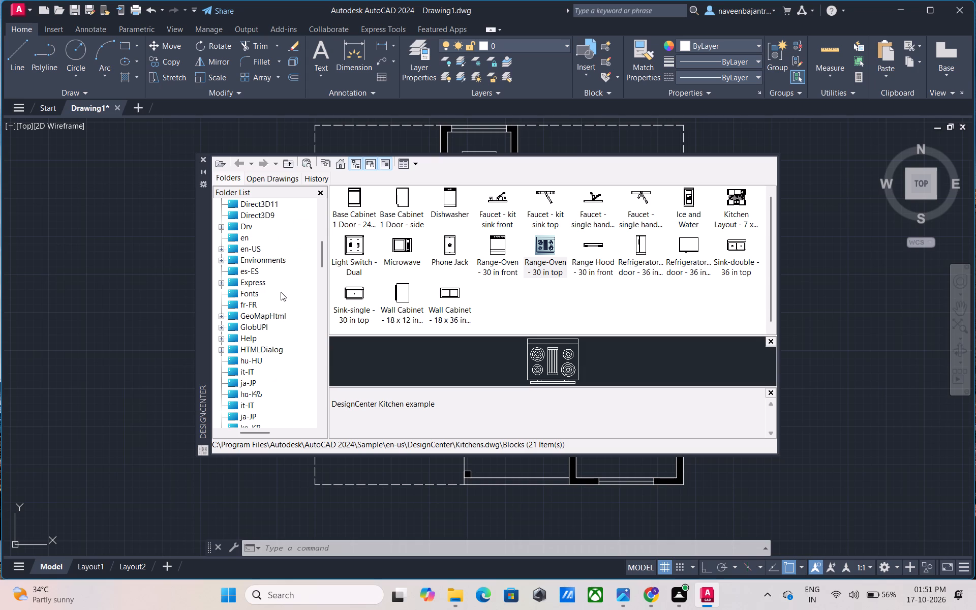
scroll(281, 292, "down", 1)
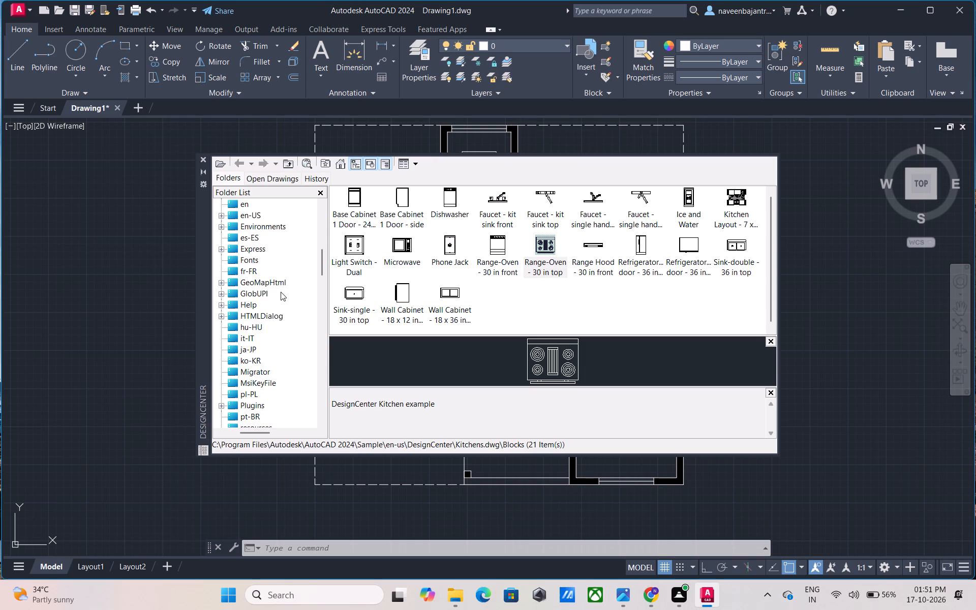
scroll(281, 292, "down", 1)
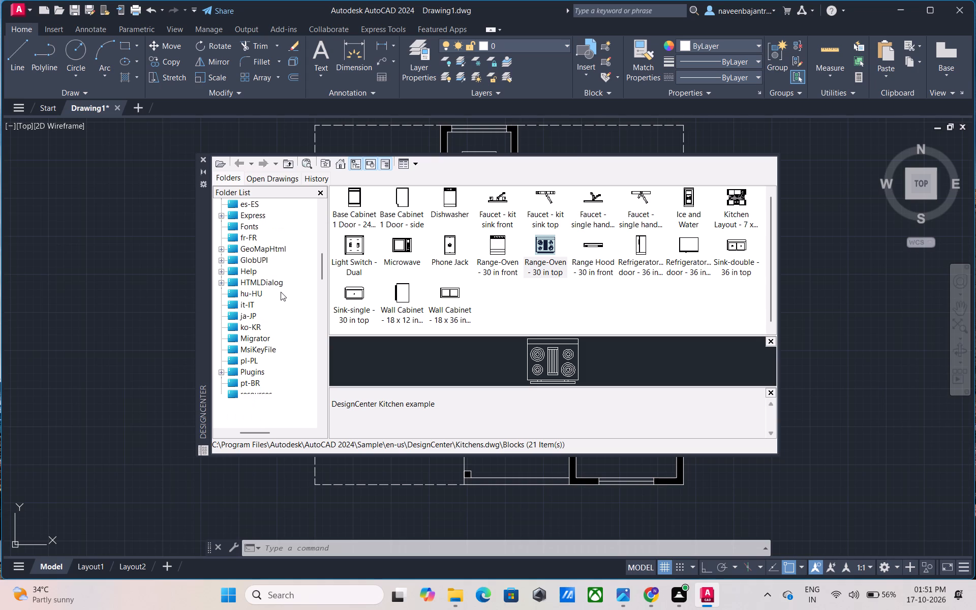
scroll(281, 292, "down", 1)
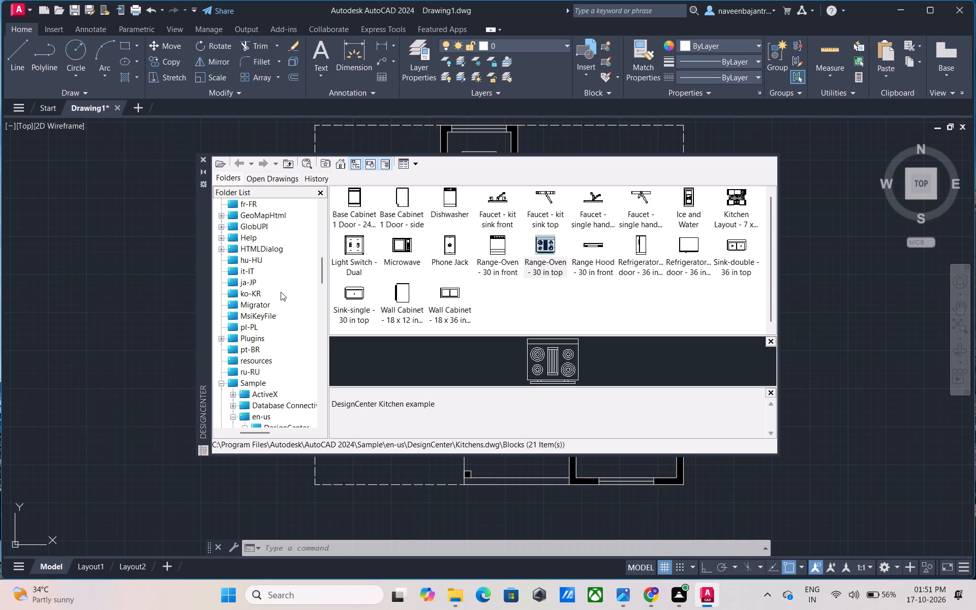
Examine the sample drawings in the Sample\en-us\DesignCenter folder, from the Analog Integrated Circuits drawing through Kitchens.dwg to Welding.dwg.
scroll(281, 292, "down", 1)
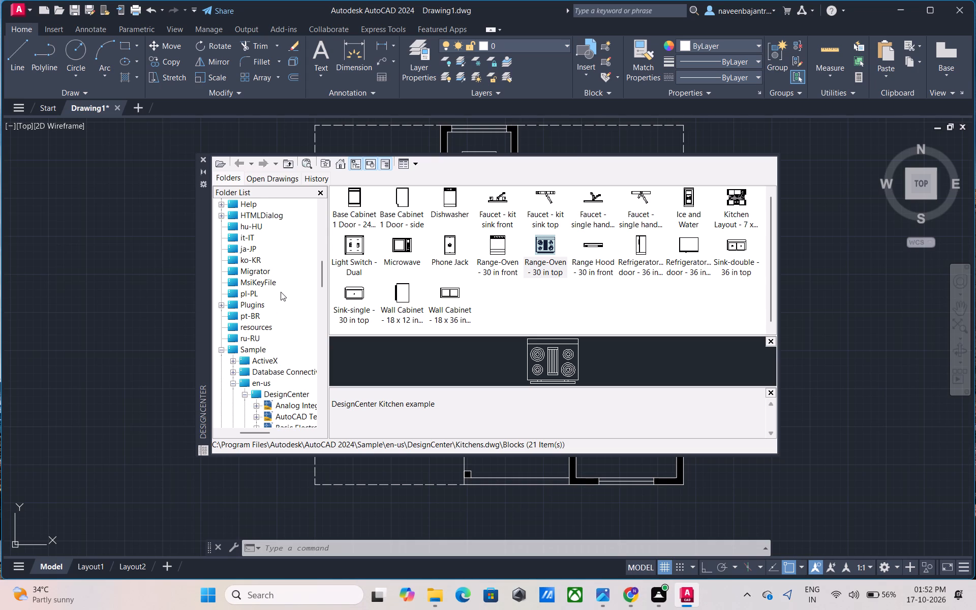
scroll(281, 292, "down", 1)
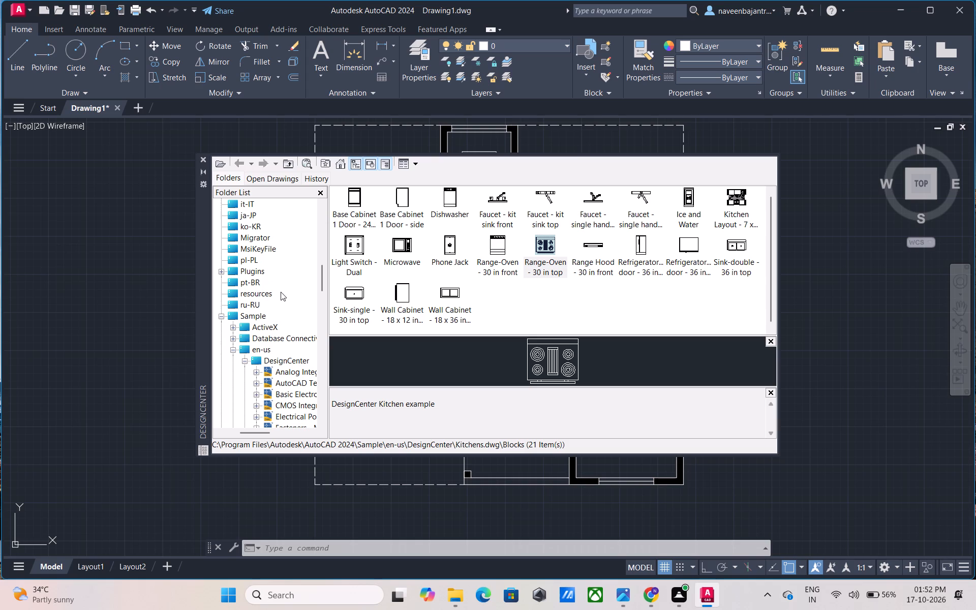
scroll(281, 292, "down", 1)
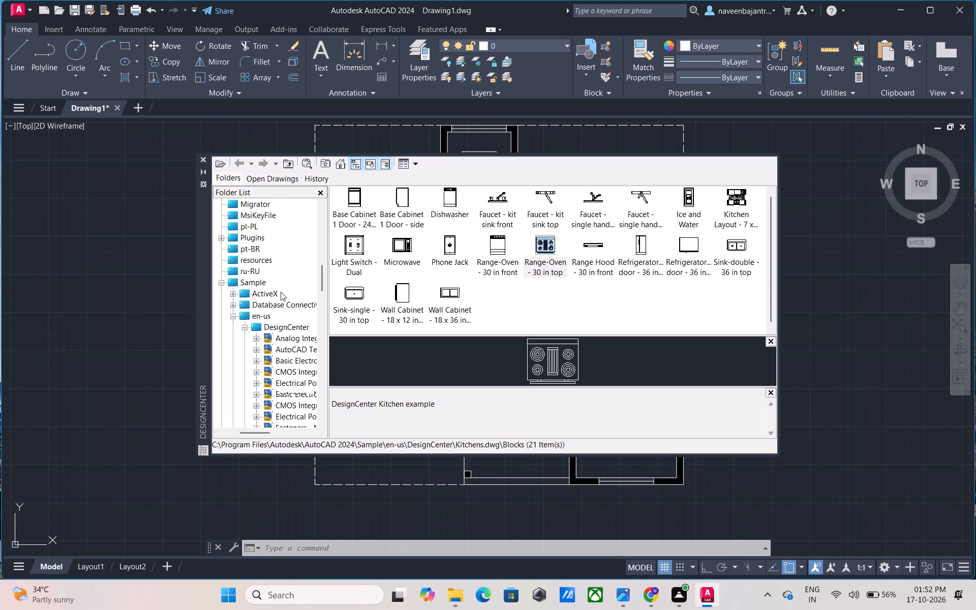
scroll(281, 292, "down", 2)
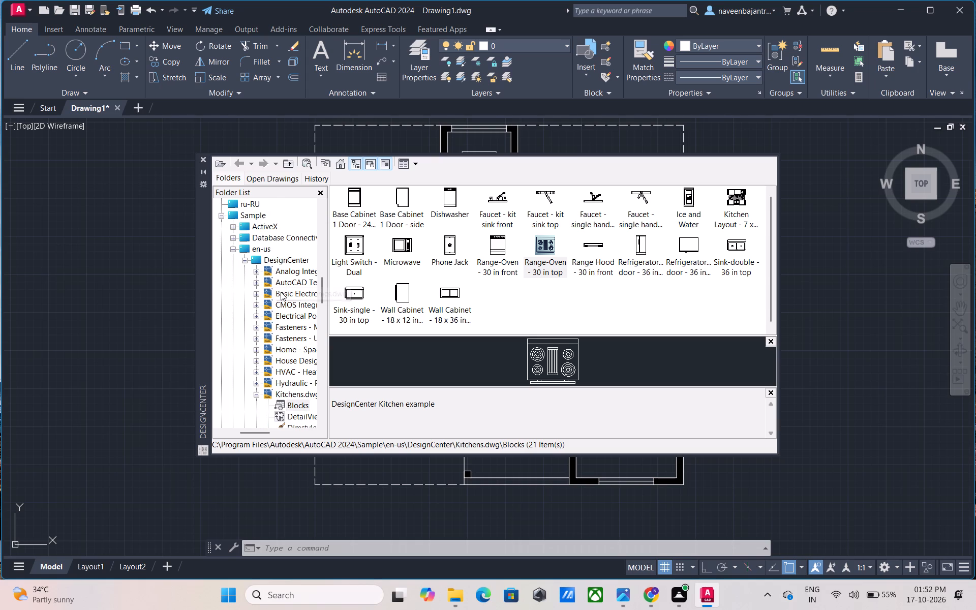
scroll(281, 292, "down", 2)
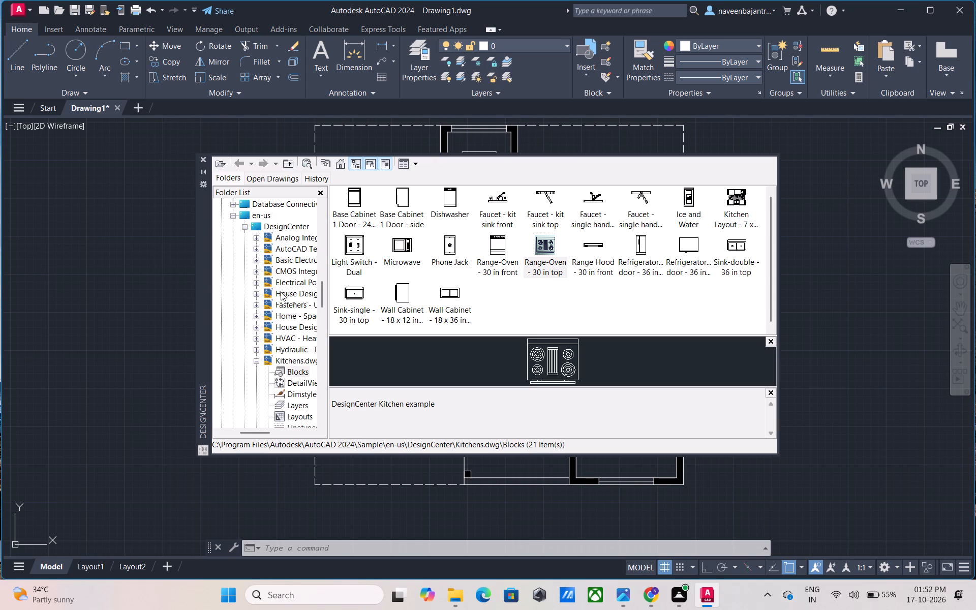
left_click_drag(248, 433, 253, 433)
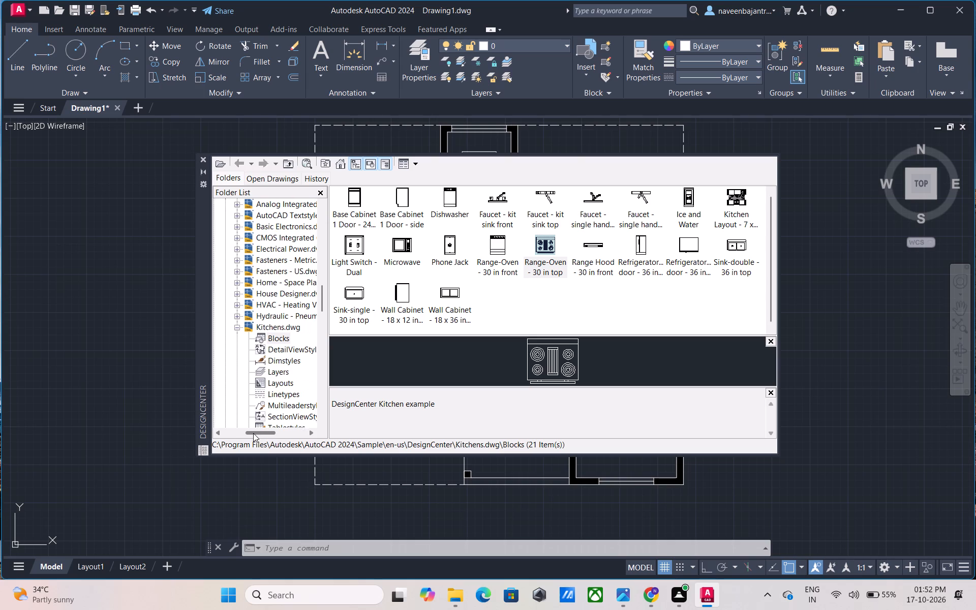
left_click_drag(253, 433, 259, 433)
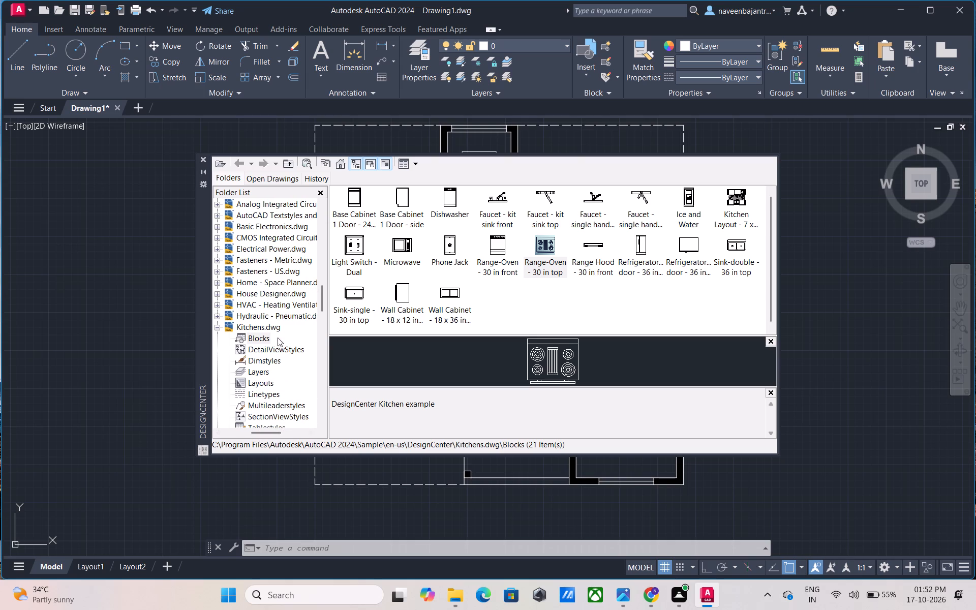
scroll(279, 317, "down", 1)
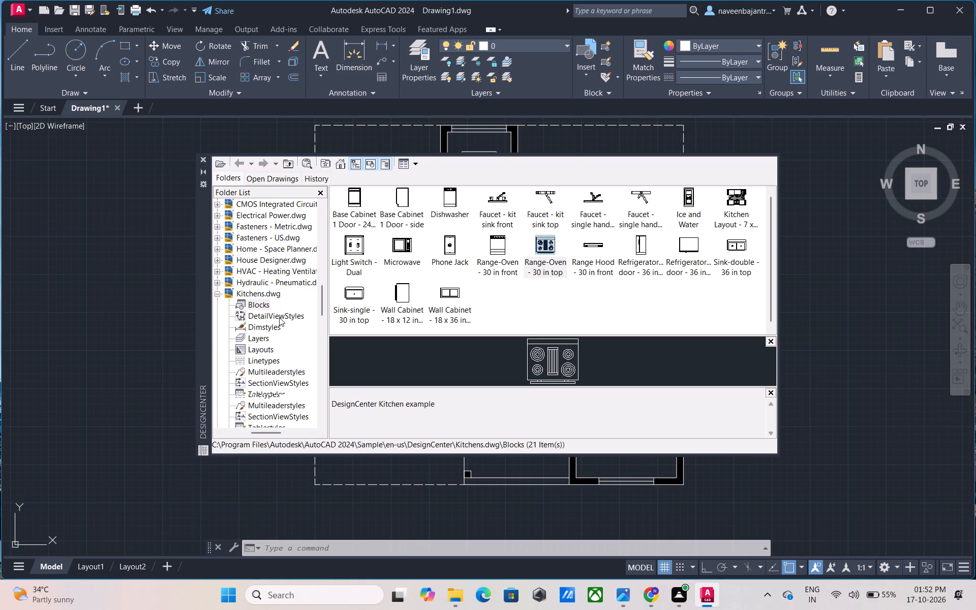
scroll(279, 317, "down", 1)
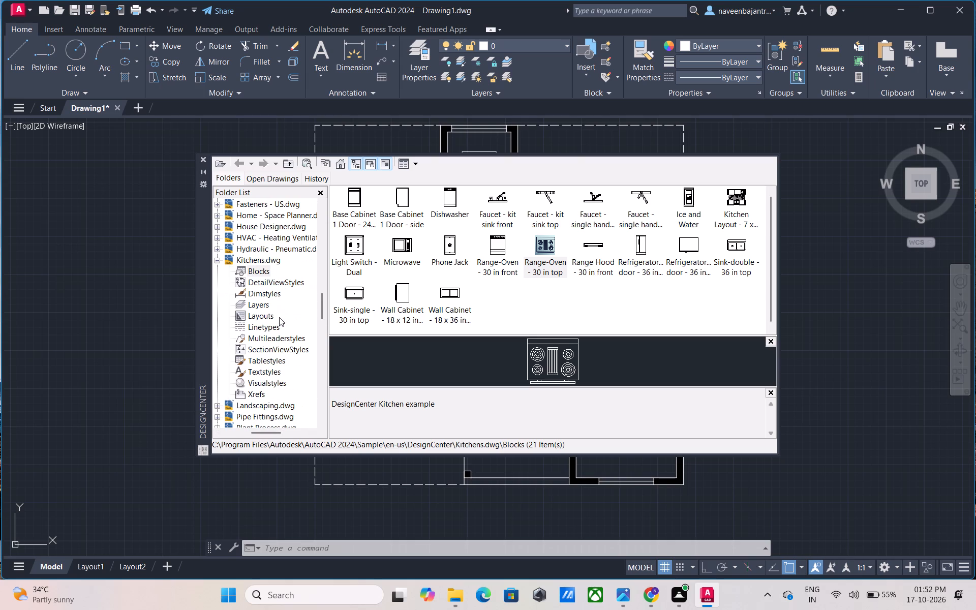
scroll(279, 317, "down", 1)
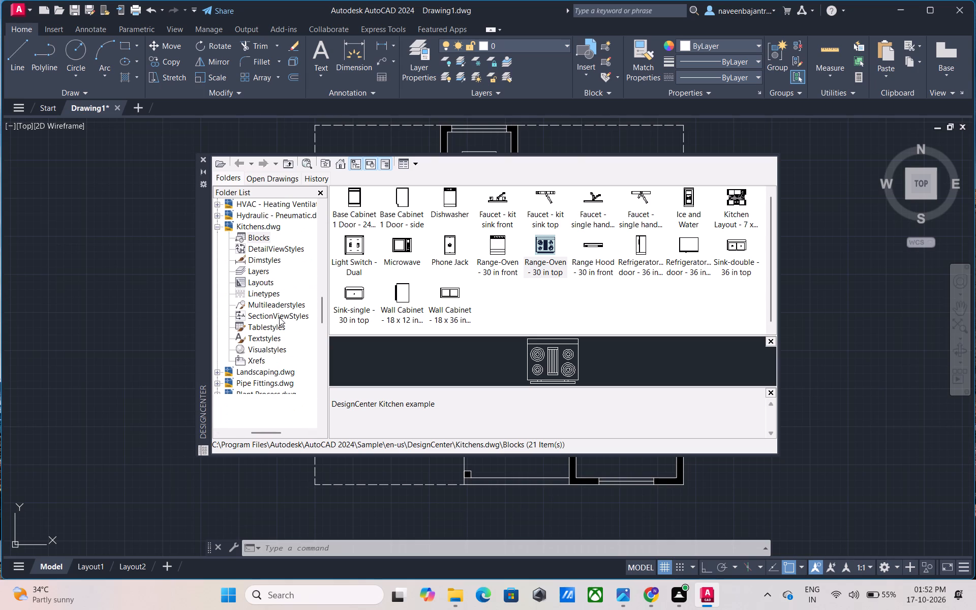
scroll(279, 317, "down", 1)
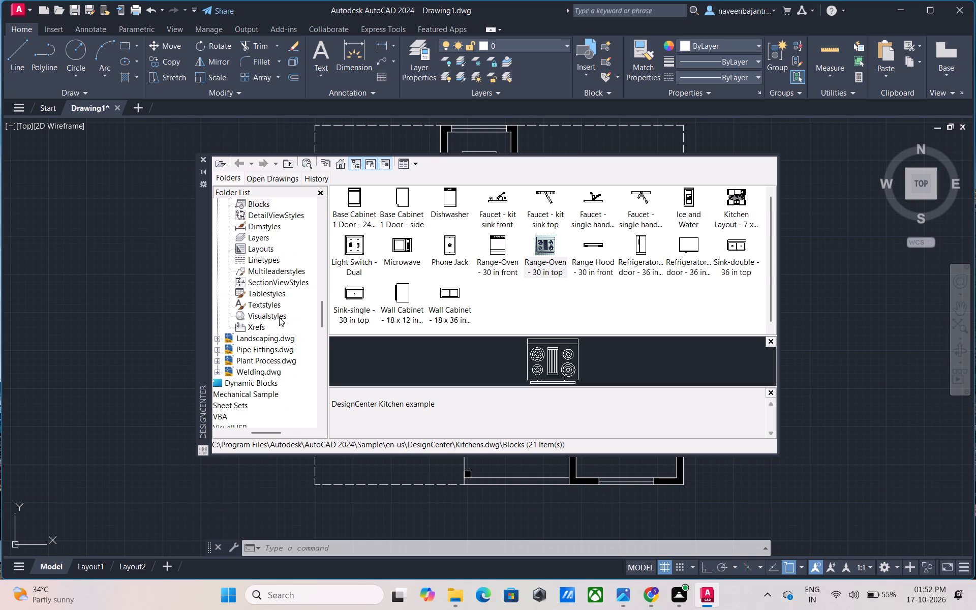
scroll(279, 317, "down", 1)
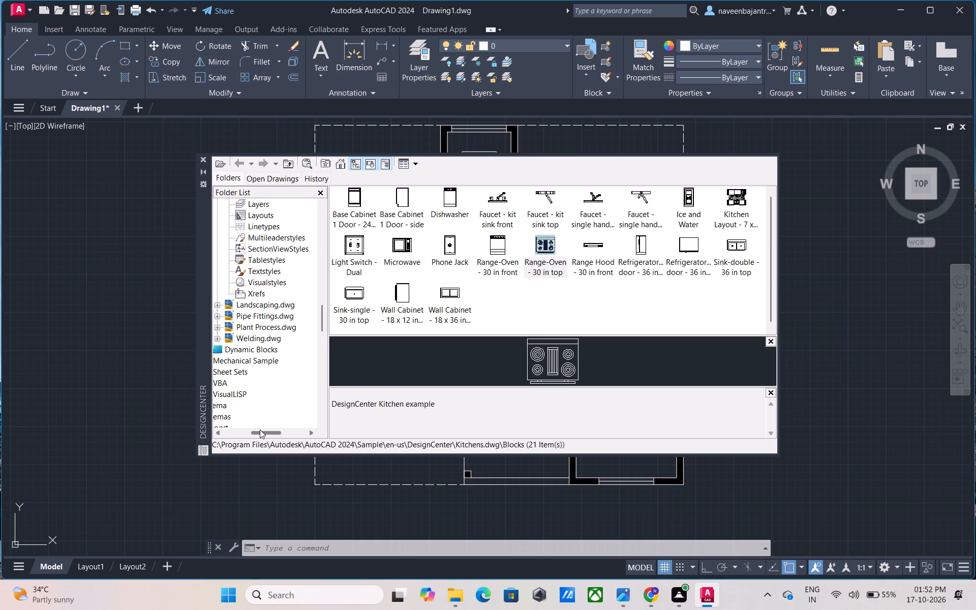
Look through the DesignCenter folder tree from Welding.dwg past the remaining AutoCAD 2024 subfolders to the other Program Files folders.
left_click_drag(260, 430, 249, 430)
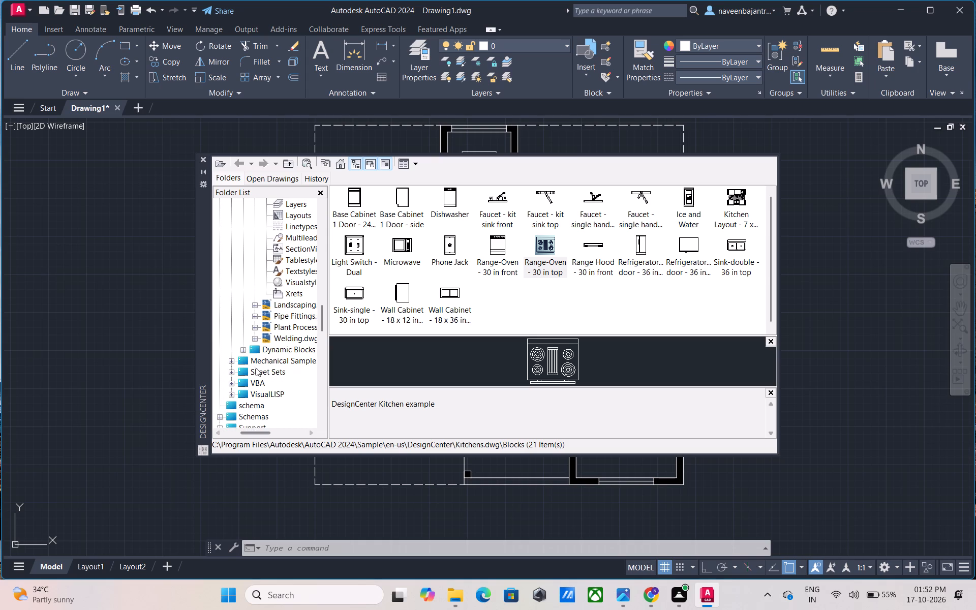
scroll(260, 351, "down", 1)
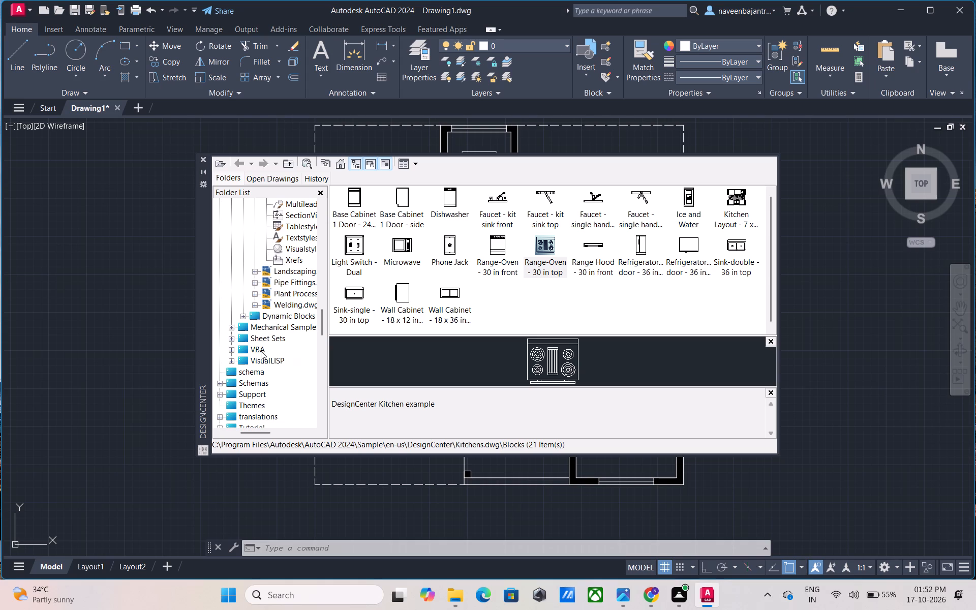
scroll(261, 351, "down", 1)
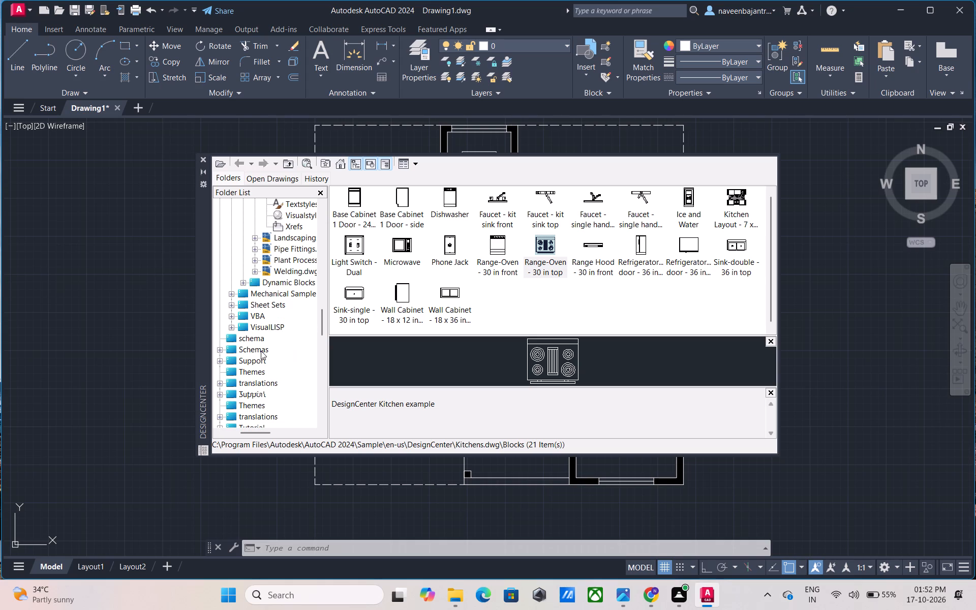
scroll(261, 351, "down", 1)
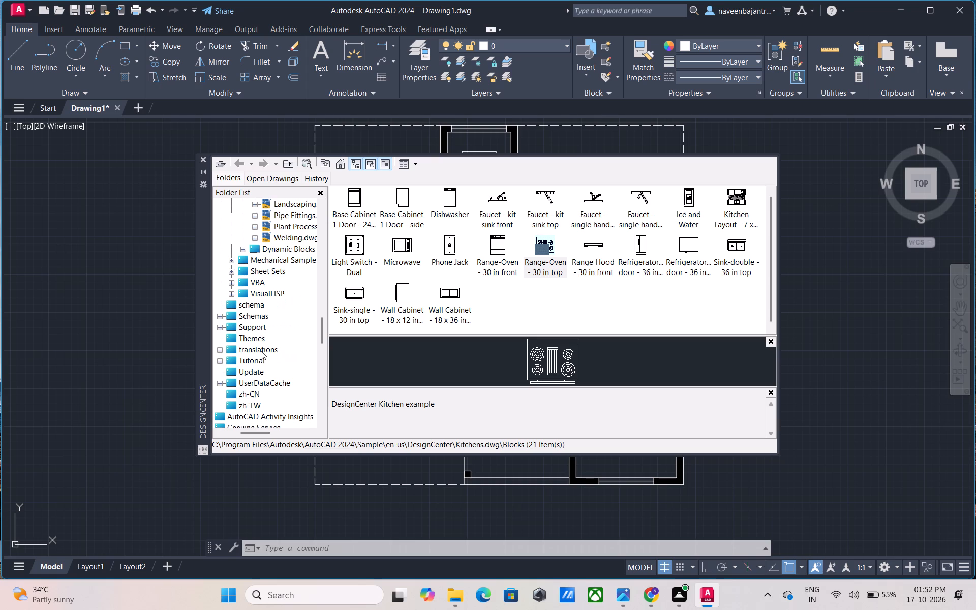
scroll(261, 351, "down", 1)
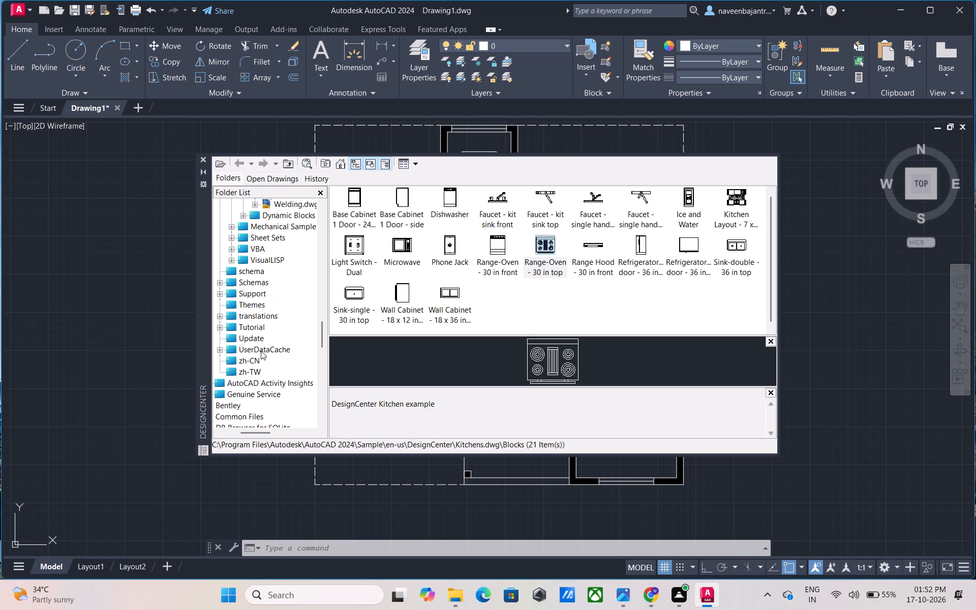
scroll(261, 351, "down", 1)
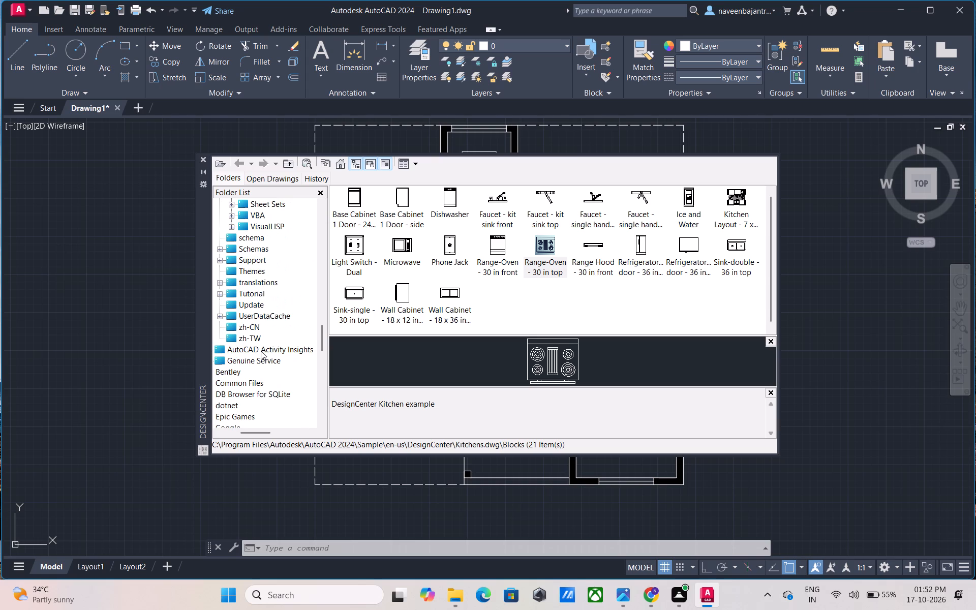
left_click(256, 432)
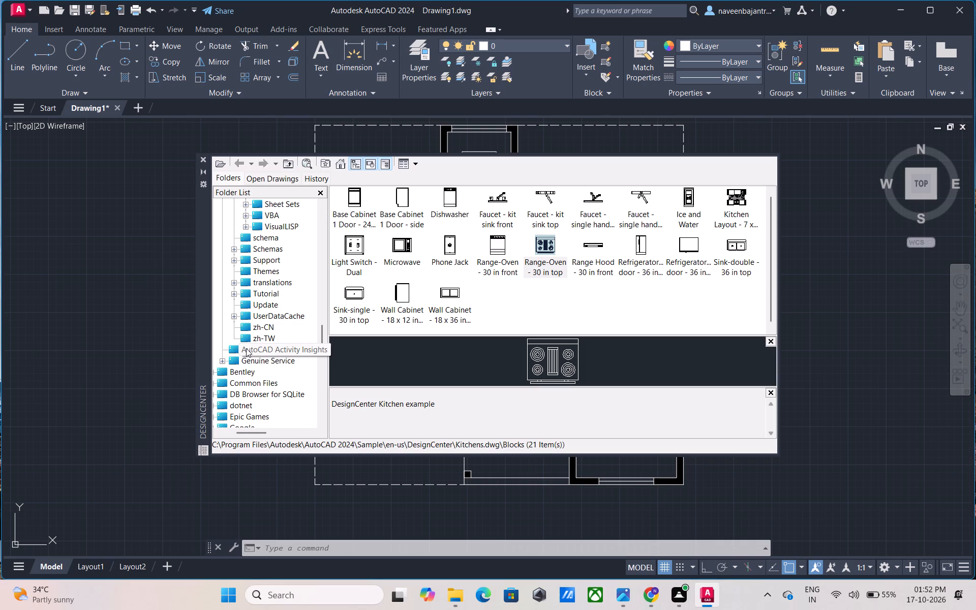
scroll(246, 348, "down", 1)
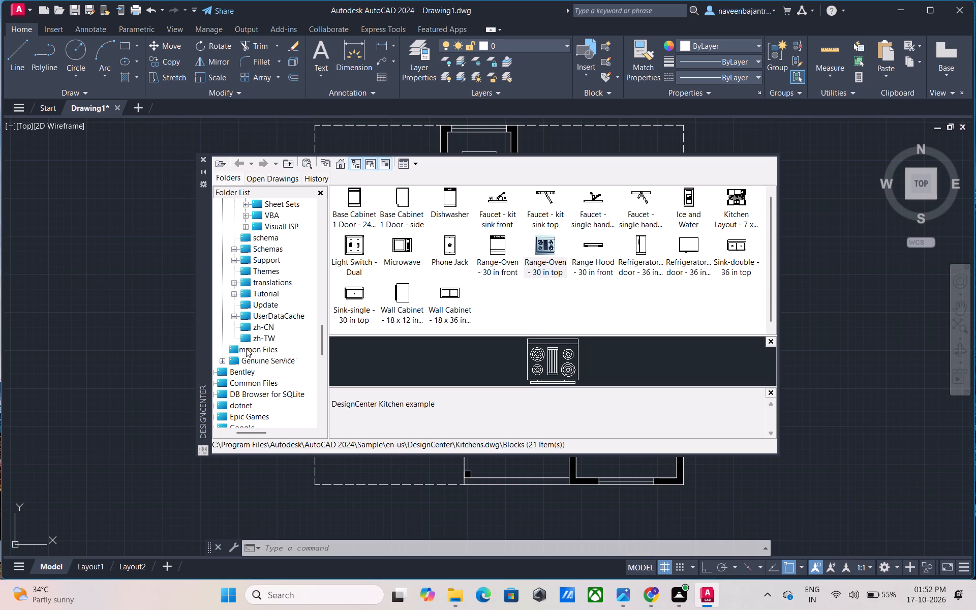
scroll(247, 349, "down", 1)
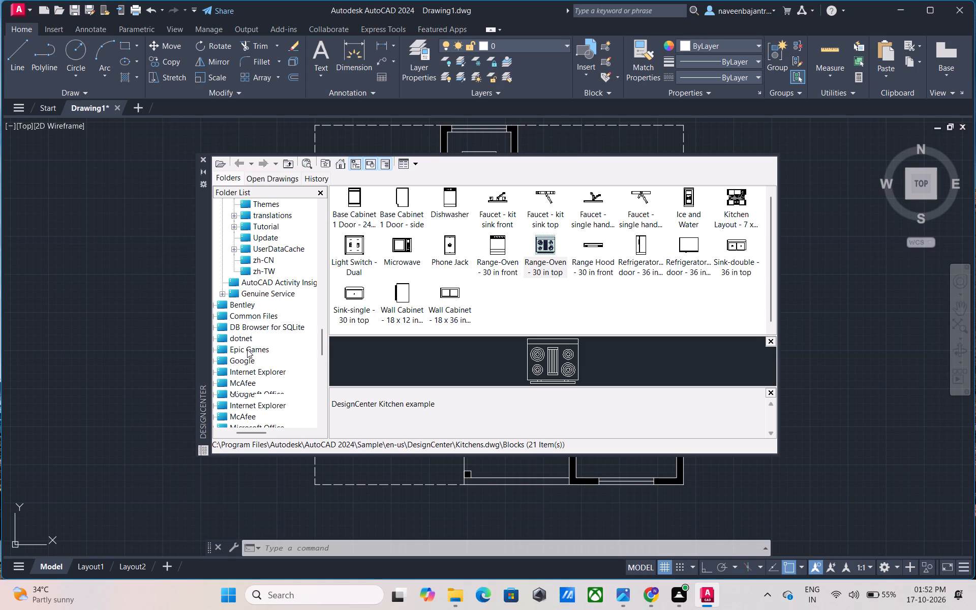
scroll(247, 349, "down", 1)
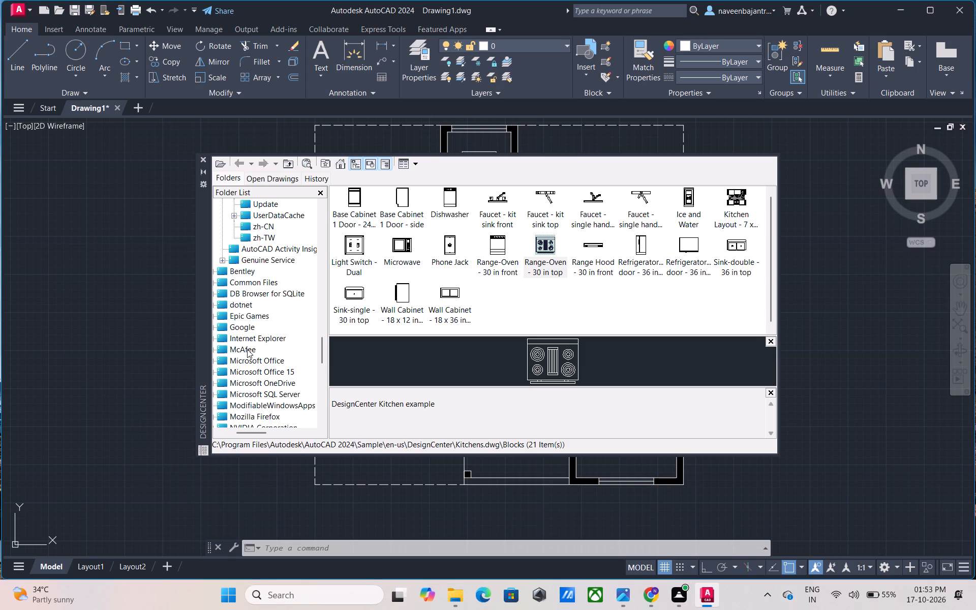
Examine the remaining Program Files and C: drive folders, Local Disk (D:), Network and the project folders from A4 SHEET to REVIT STRUCTURE SHEETS.
left_click(241, 432)
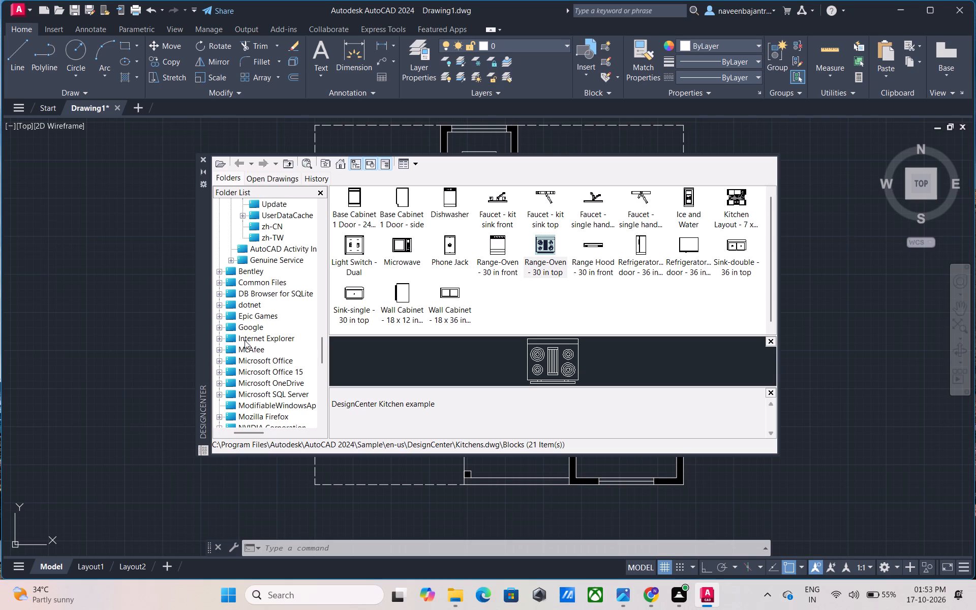
scroll(245, 340, "down", 1)
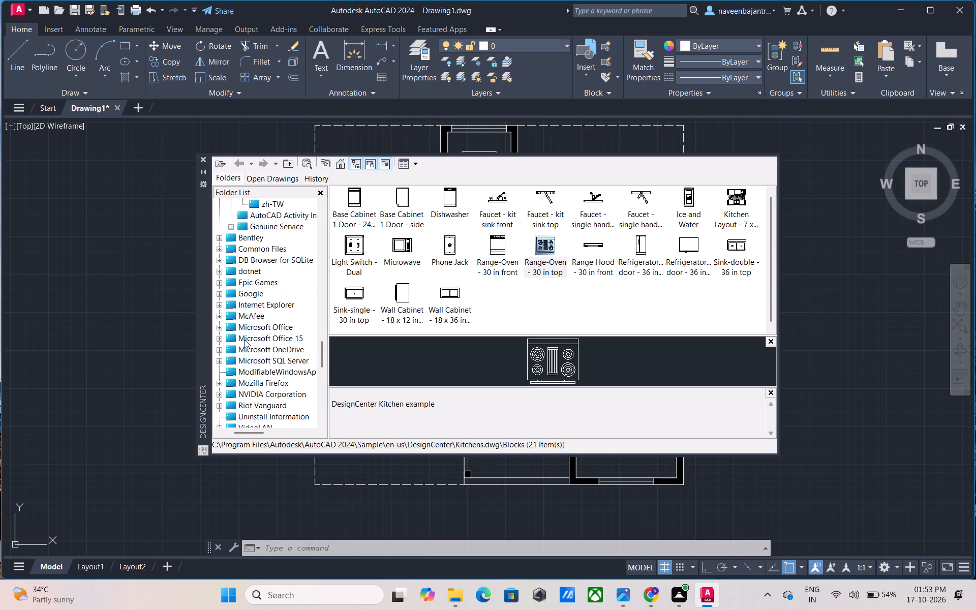
scroll(245, 340, "down", 1)
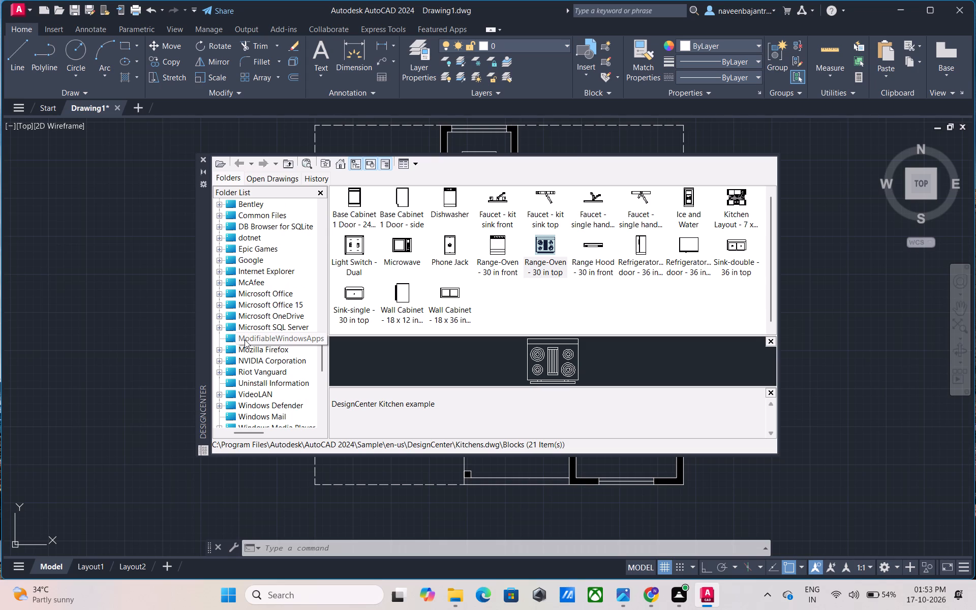
scroll(245, 340, "down", 1)
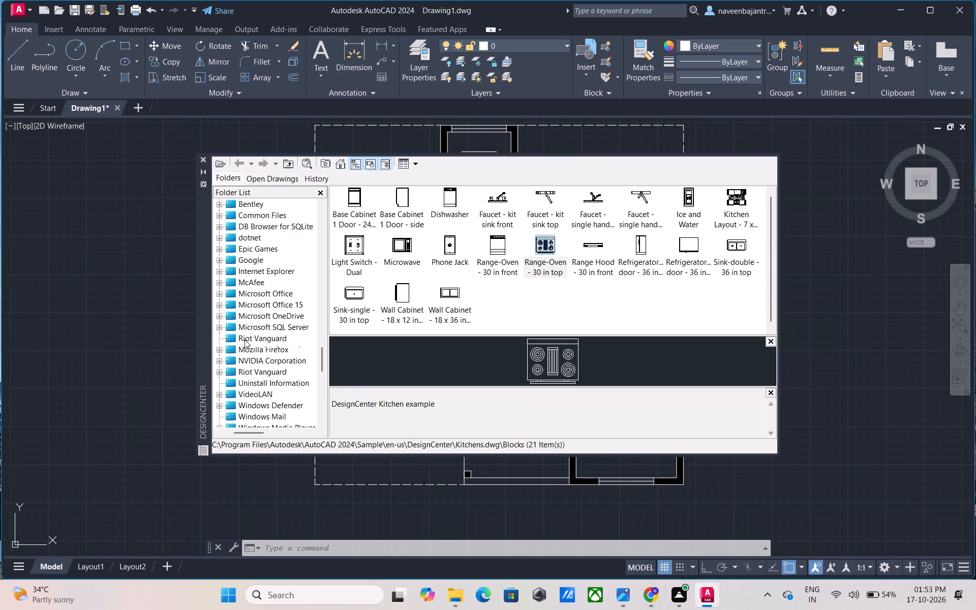
scroll(245, 340, "down", 1)
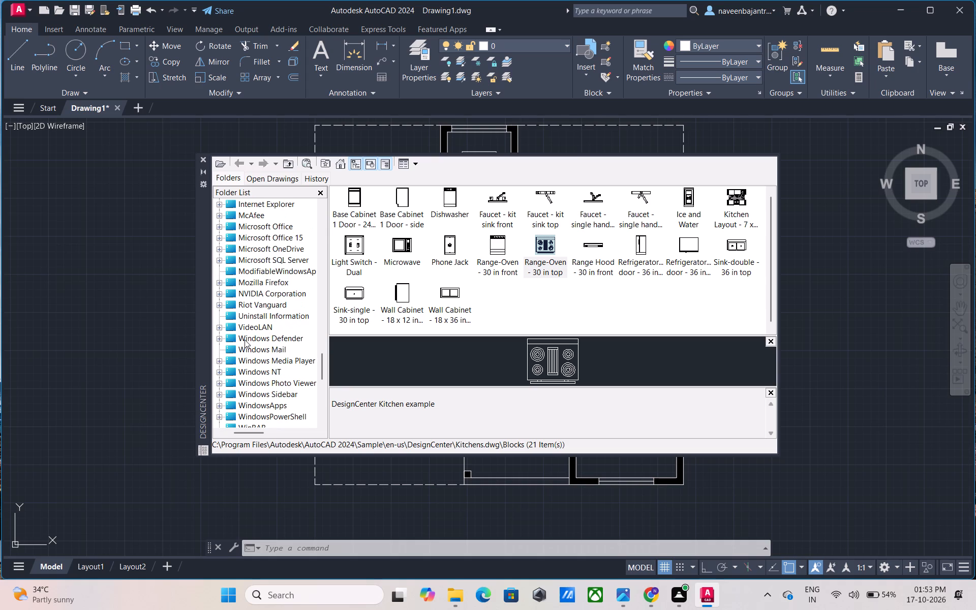
scroll(245, 340, "down", 1)
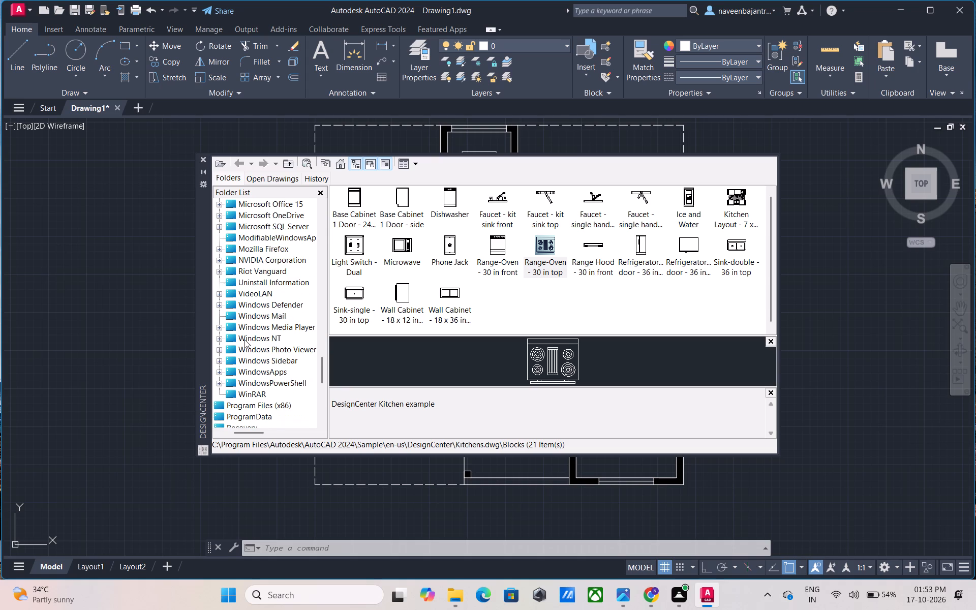
scroll(245, 340, "down", 2)
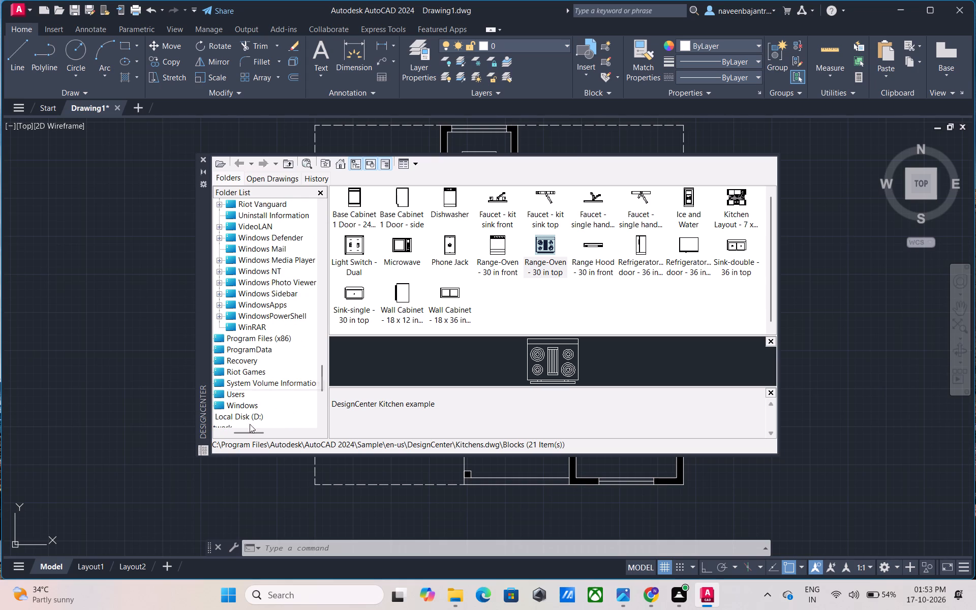
left_click_drag(250, 430, 242, 431)
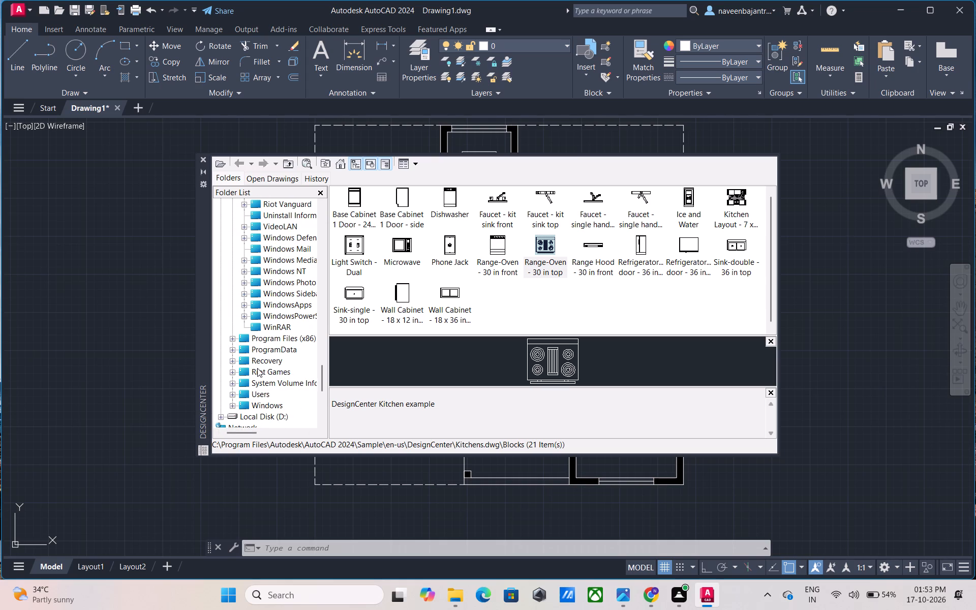
scroll(257, 368, "down", 1)
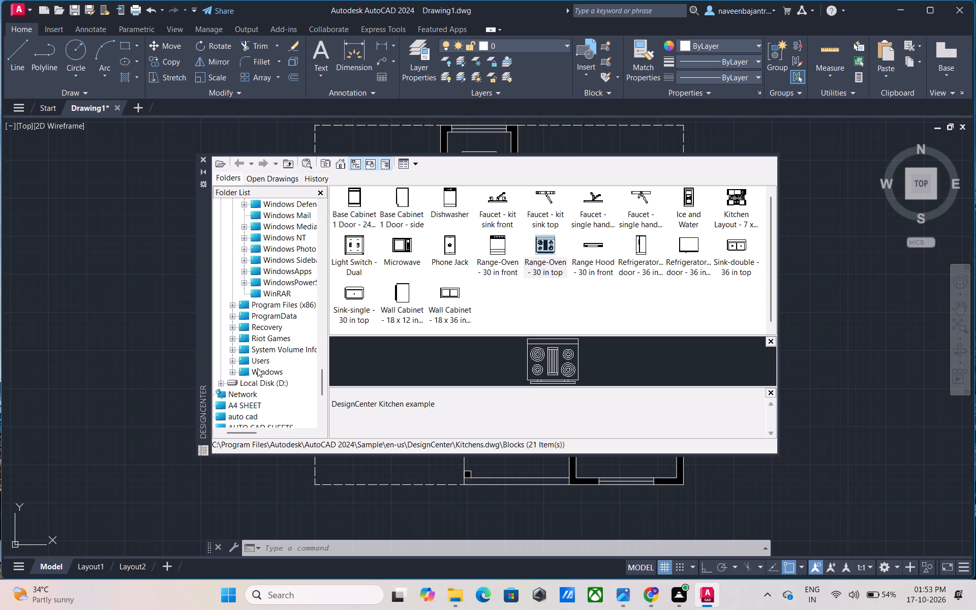
scroll(257, 368, "down", 1)
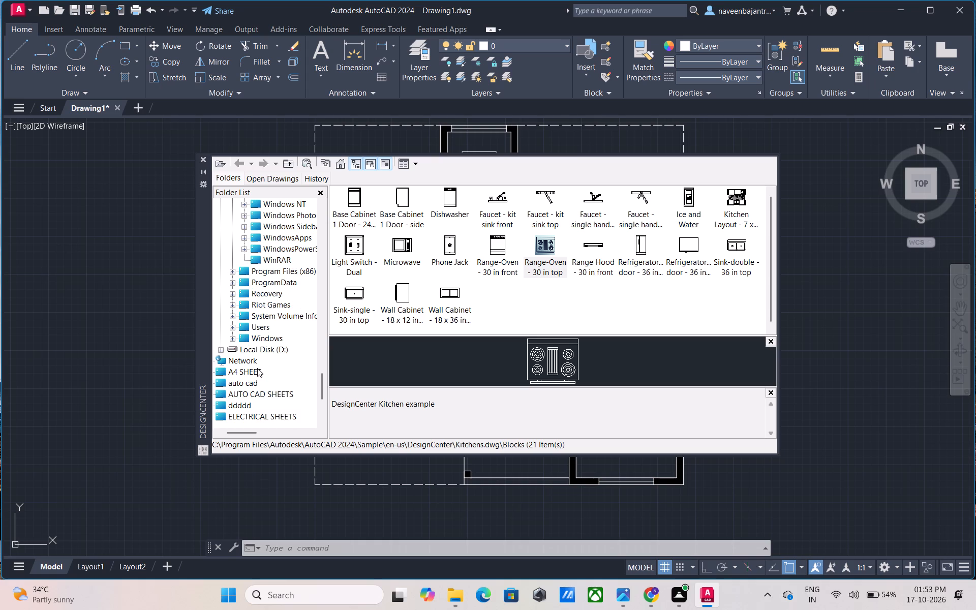
scroll(257, 368, "down", 2)
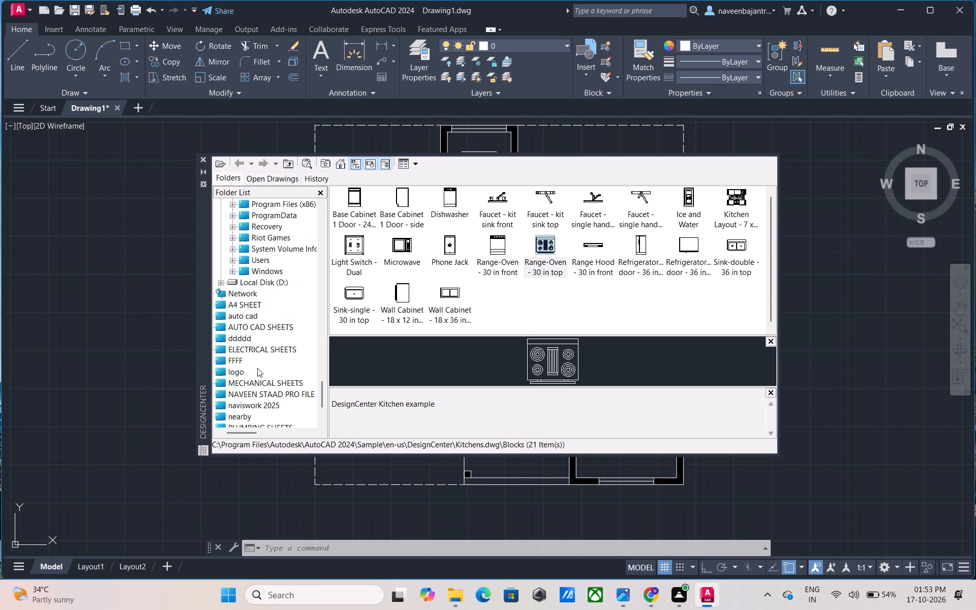
scroll(257, 368, "down", 1)
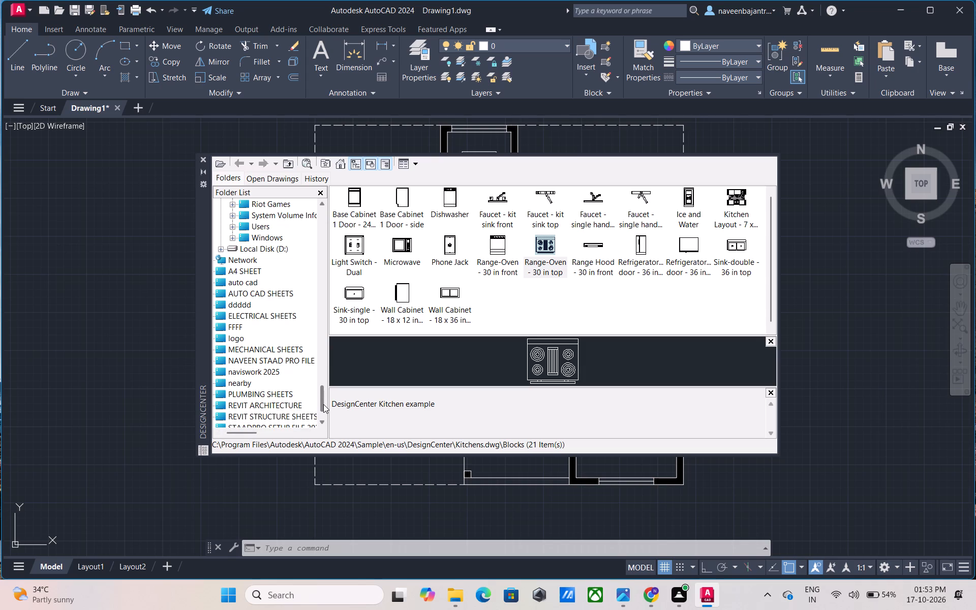
Look back through the DesignCenter folder tree from the project folders past the C: drive folders to Bentley in Program Files.
scroll(323, 404, "up", 1)
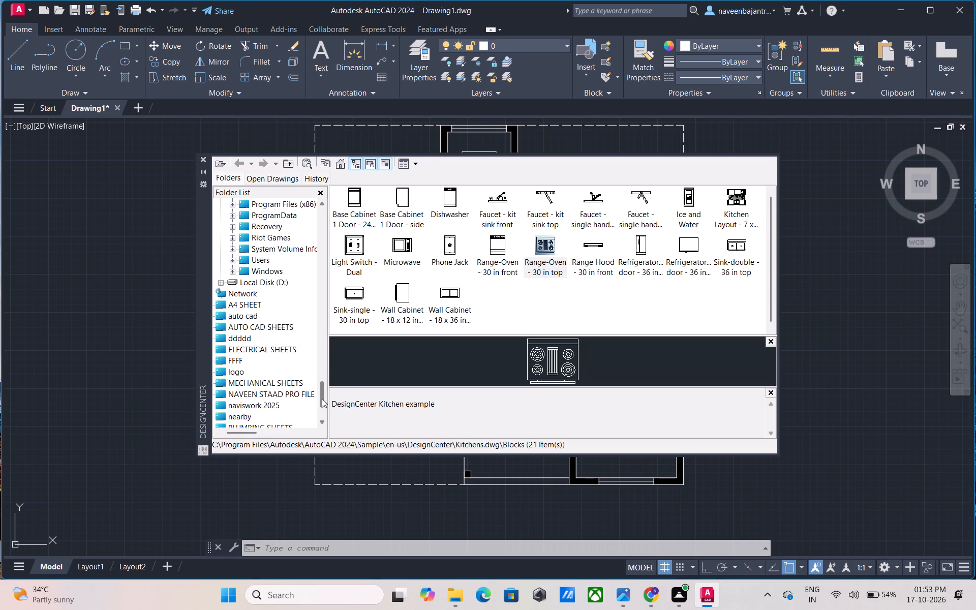
scroll(321, 398, "up", 1)
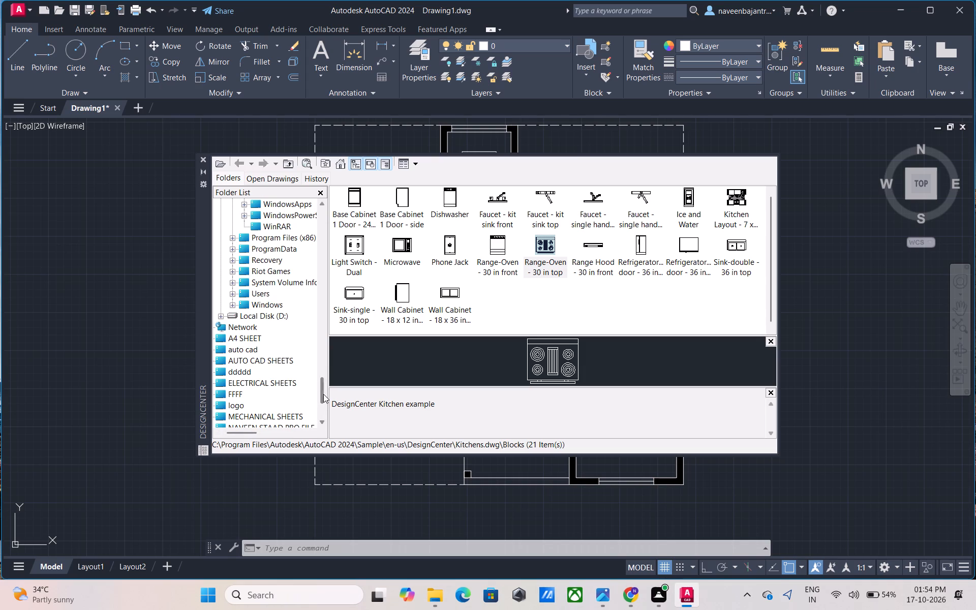
scroll(323, 394, "up", 1)
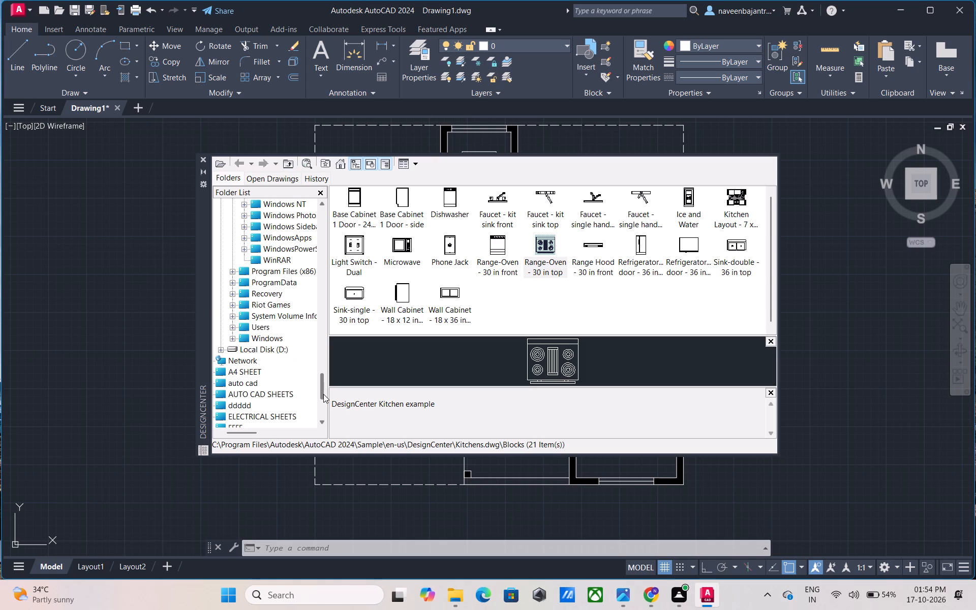
scroll(323, 394, "up", 1)
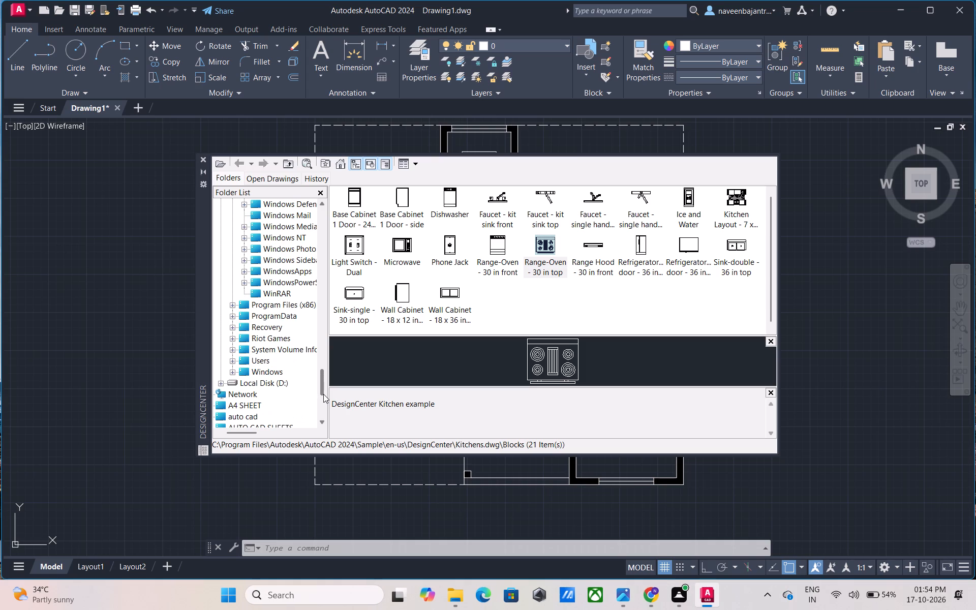
scroll(323, 394, "up", 1)
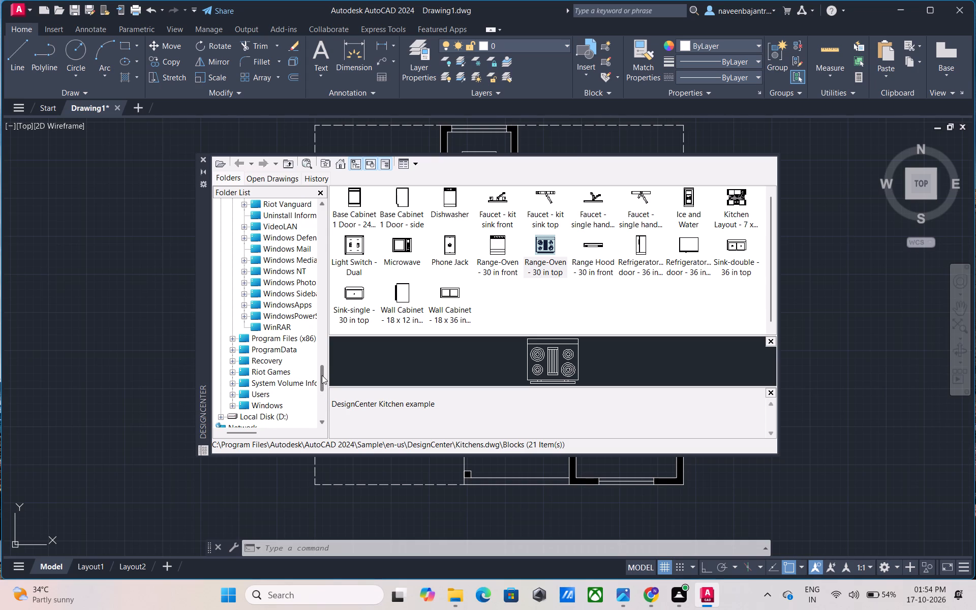
scroll(322, 375, "up", 1)
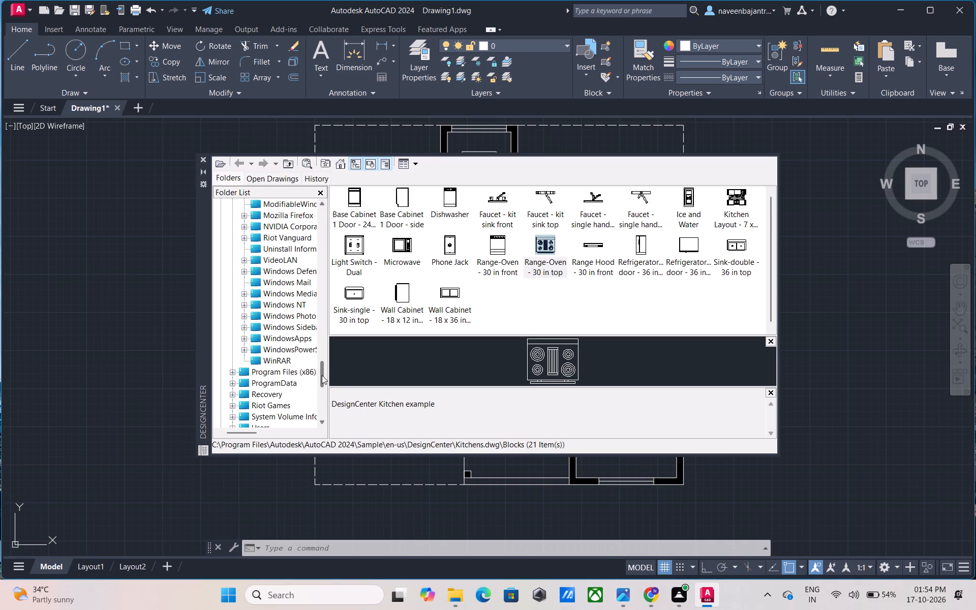
scroll(322, 375, "up", 1)
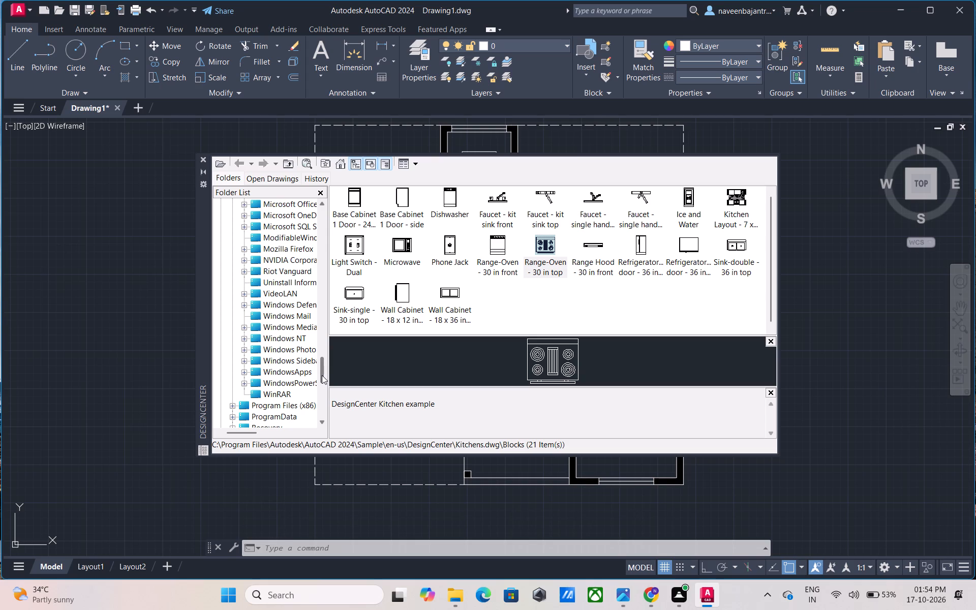
scroll(322, 375, "up", 1)
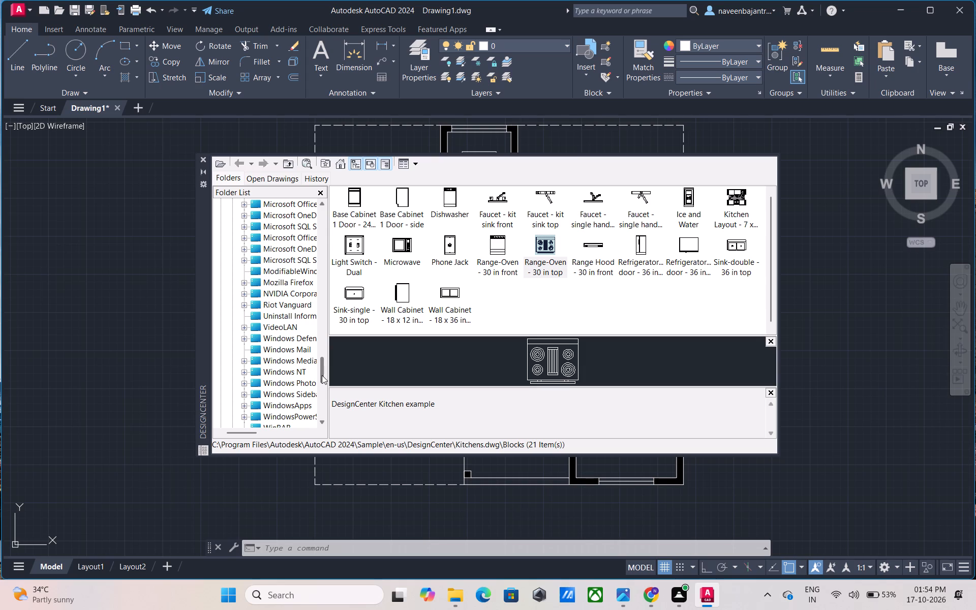
scroll(322, 375, "up", 1)
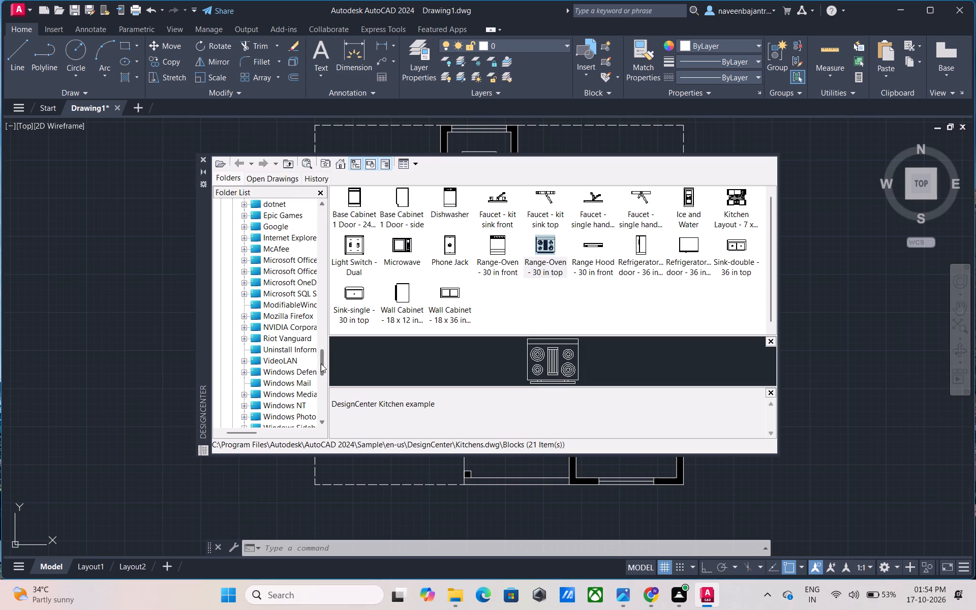
scroll(321, 363, "up", 1)
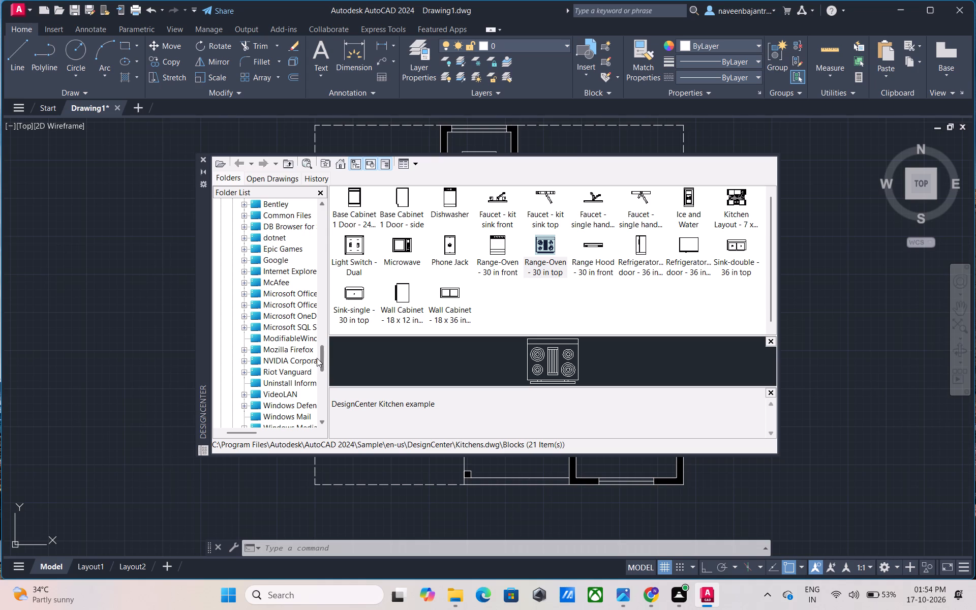
scroll(315, 356, "up", 1)
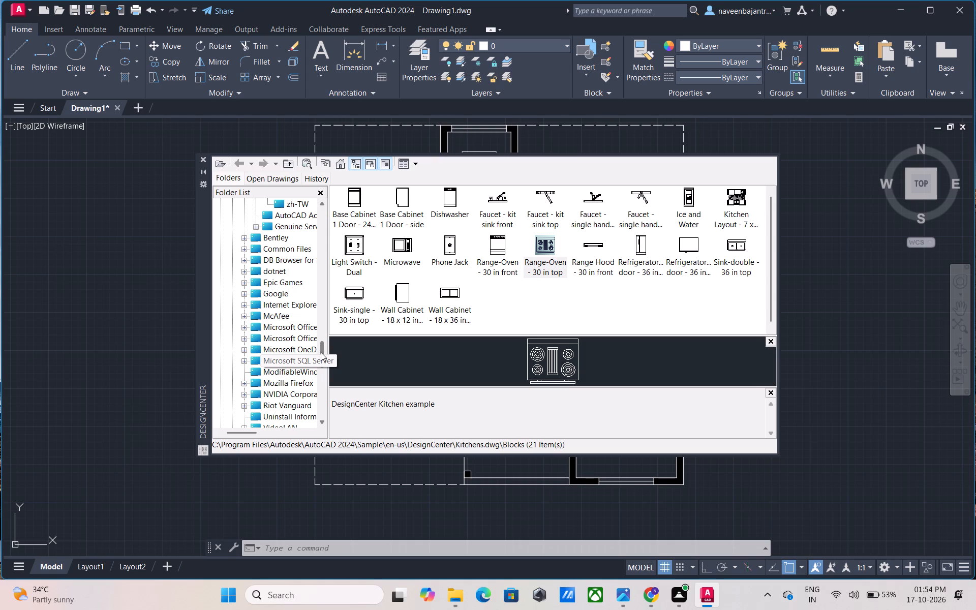
scroll(321, 352, "up", 1)
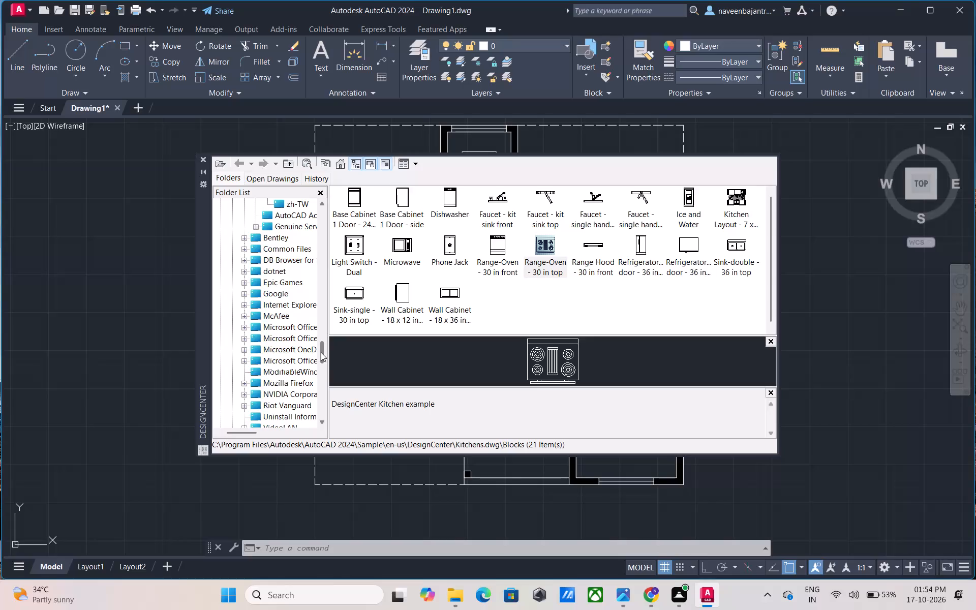
Examine the AutoCAD 2024 subfolders in the folder tree from zh-TW back to VisualLISP and Dynamic Blocks in the Sample folder.
scroll(321, 352, "up", 1)
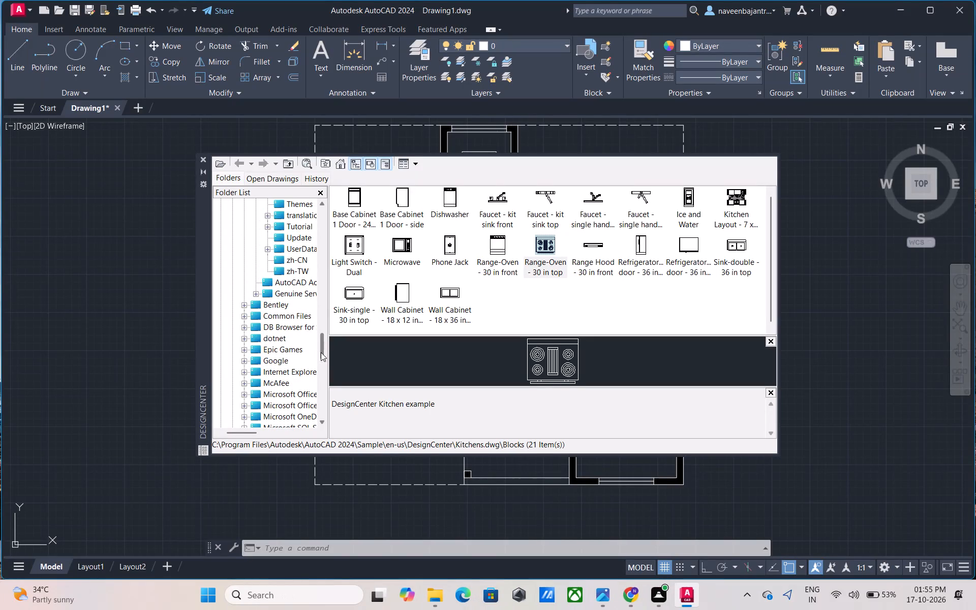
scroll(321, 352, "up", 1)
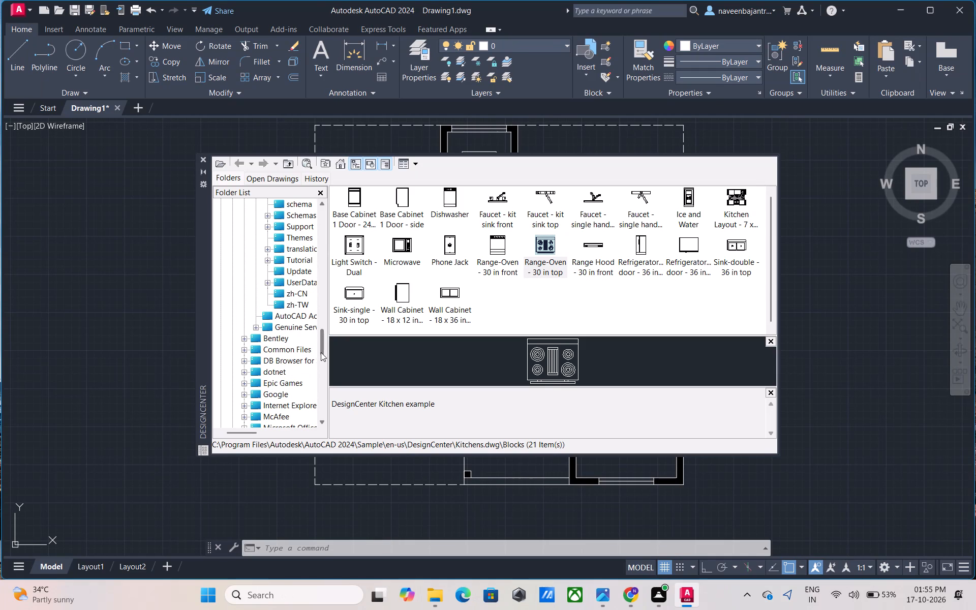
scroll(321, 352, "up", 1)
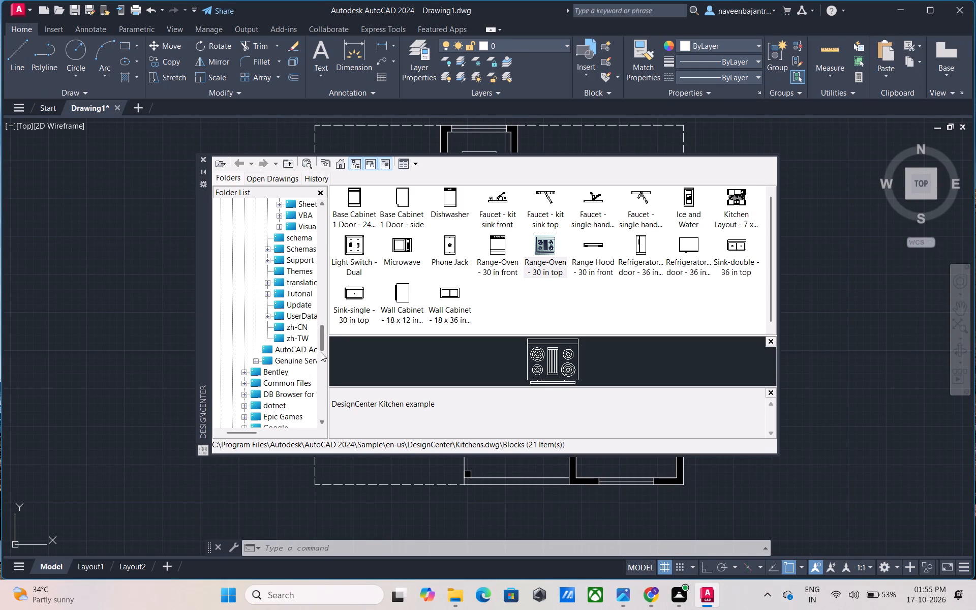
scroll(321, 352, "up", 1)
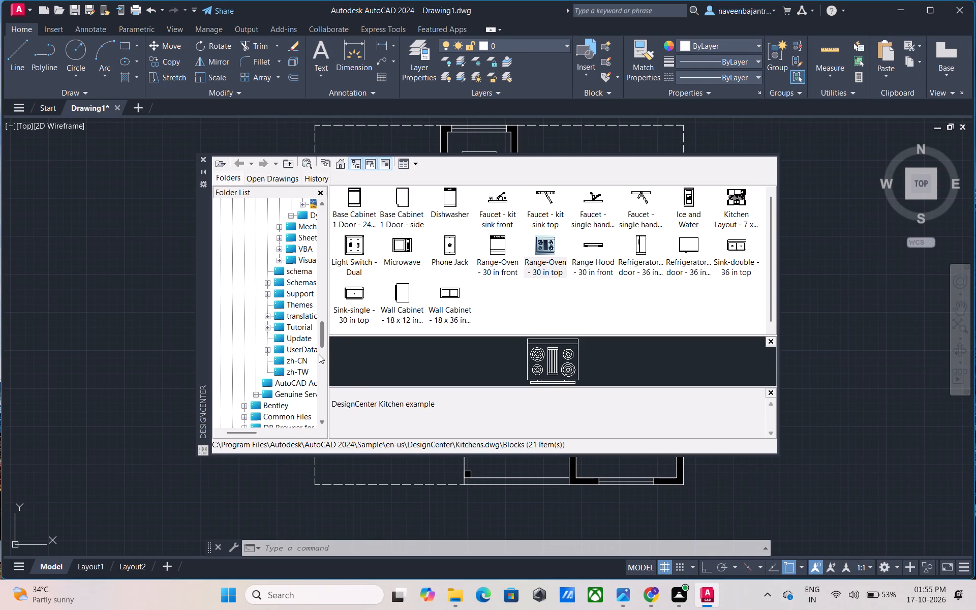
left_click_drag(250, 433, 258, 433)
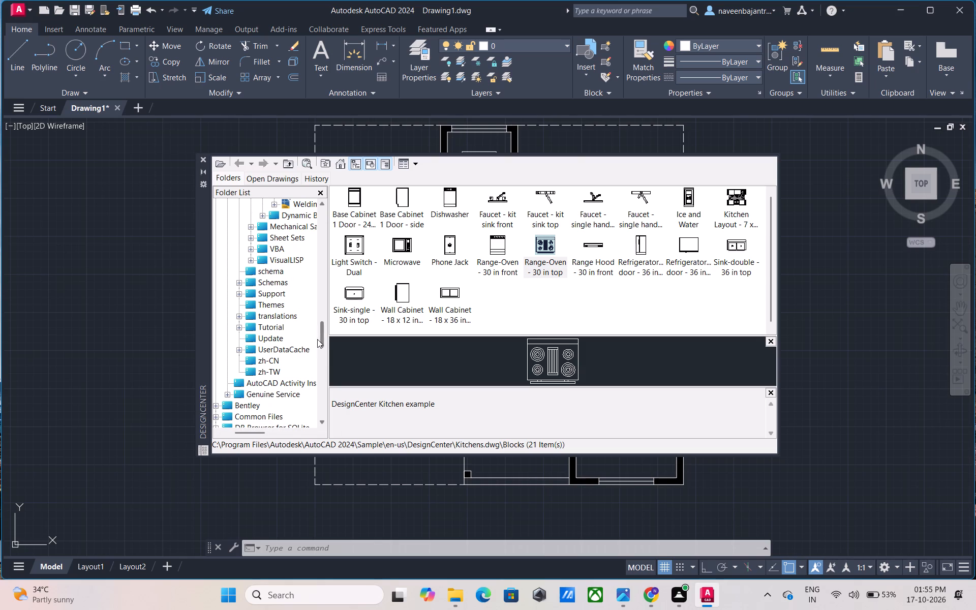
scroll(320, 336, "up", 1)
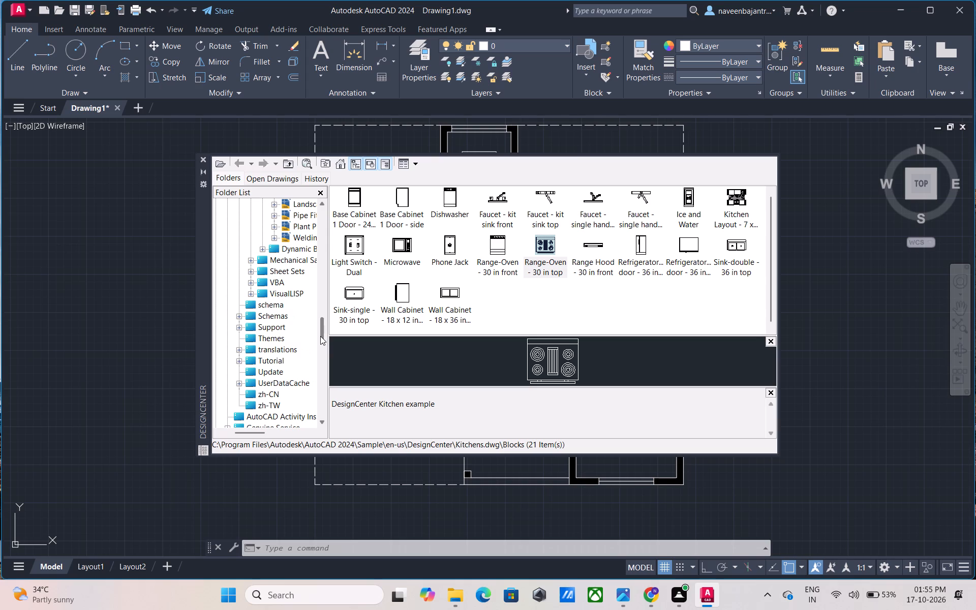
scroll(320, 336, "up", 1)
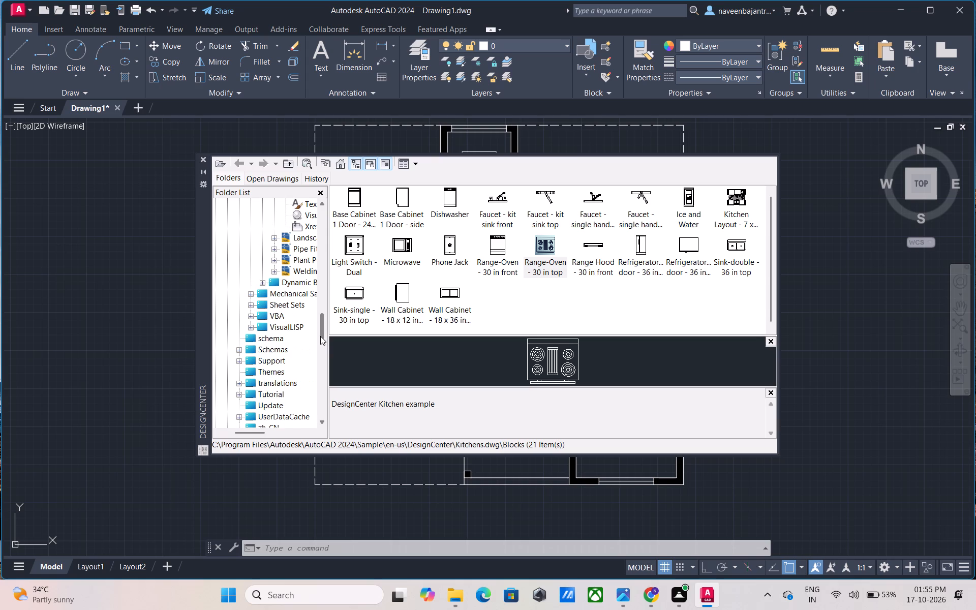
left_click_drag(262, 432, 267, 432)
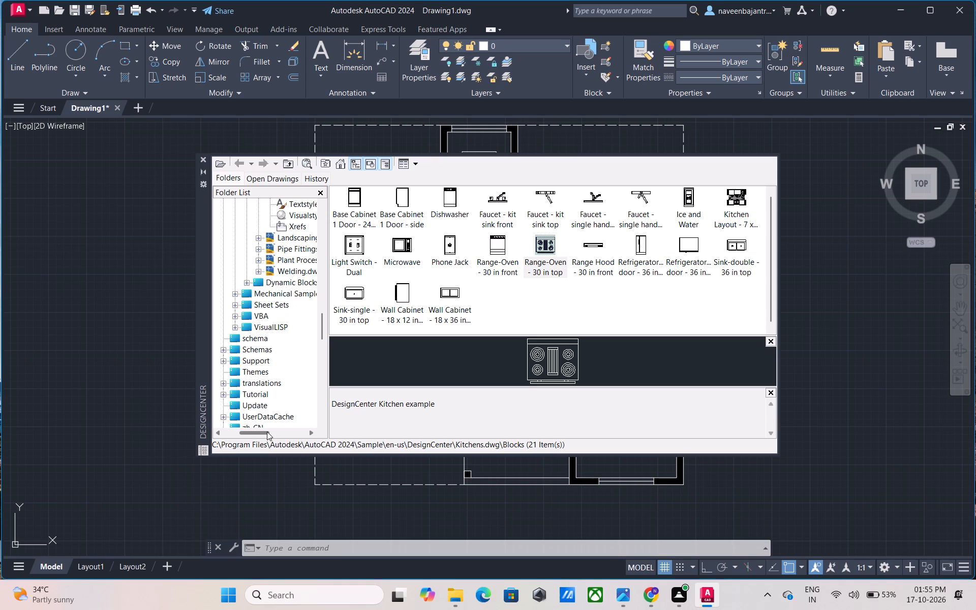
left_click_drag(267, 432, 269, 432)
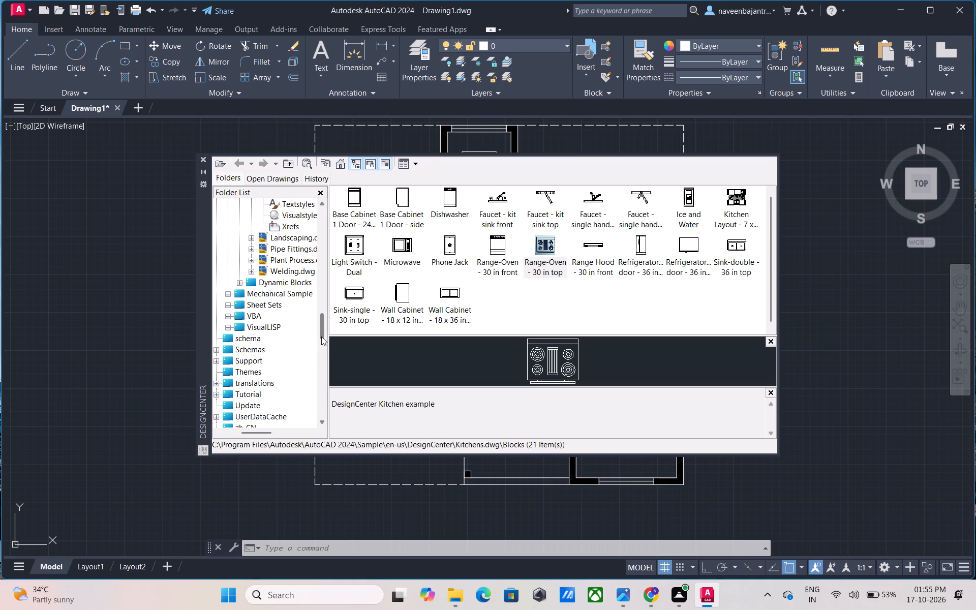
Examine the sample drawings in the Sample\en-us\DesignCenter folder, from Welding.dwg back through Kitchens.dwg to the Analog Integrated Circuits drawing.
scroll(321, 337, "up", 1)
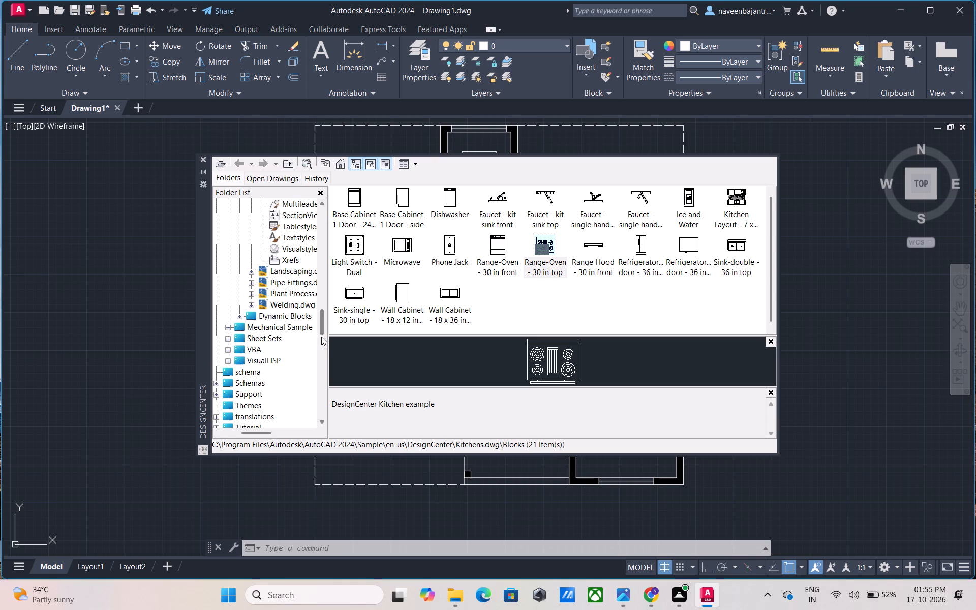
scroll(321, 337, "up", 1)
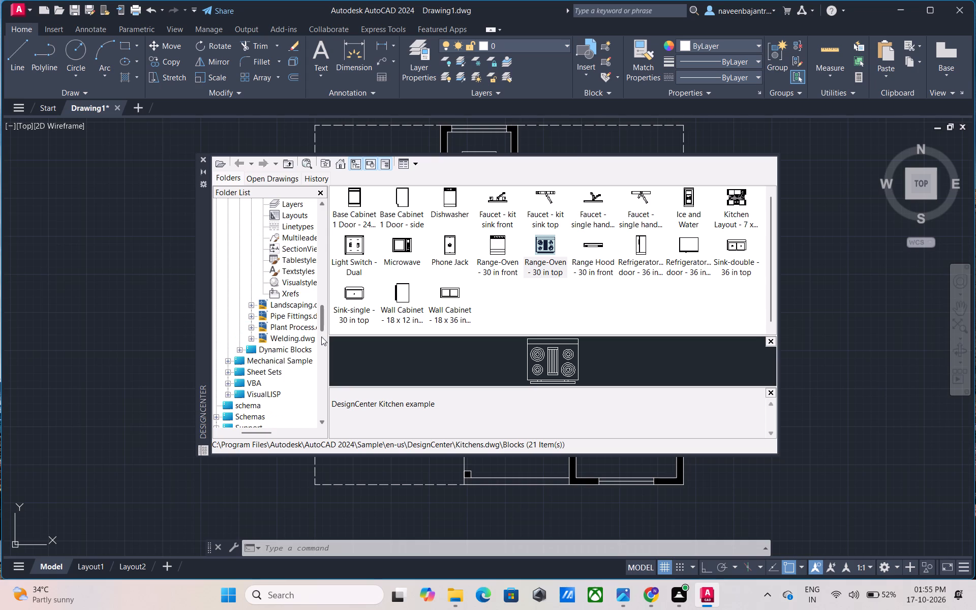
scroll(321, 337, "up", 1)
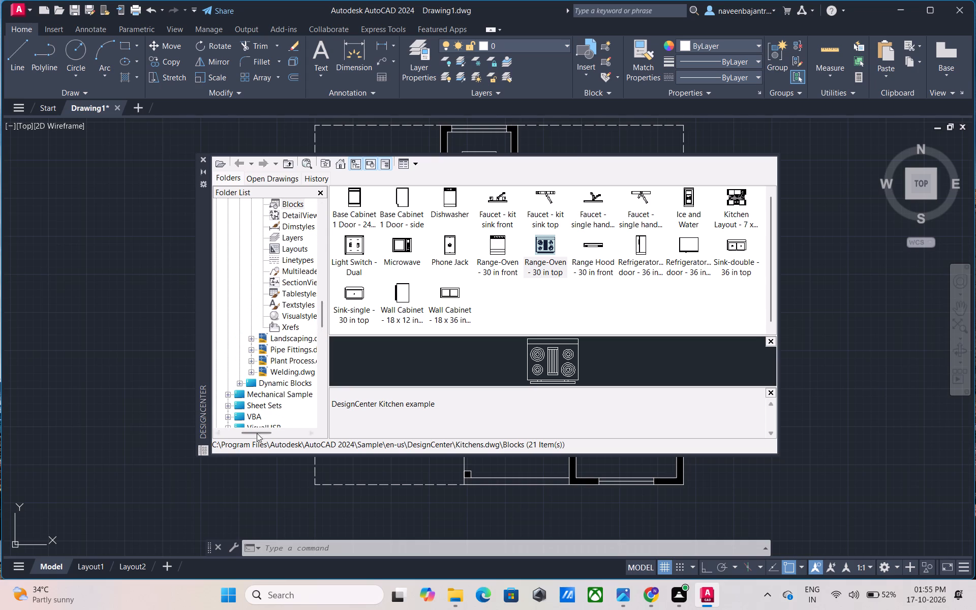
left_click_drag(256, 435, 262, 434)
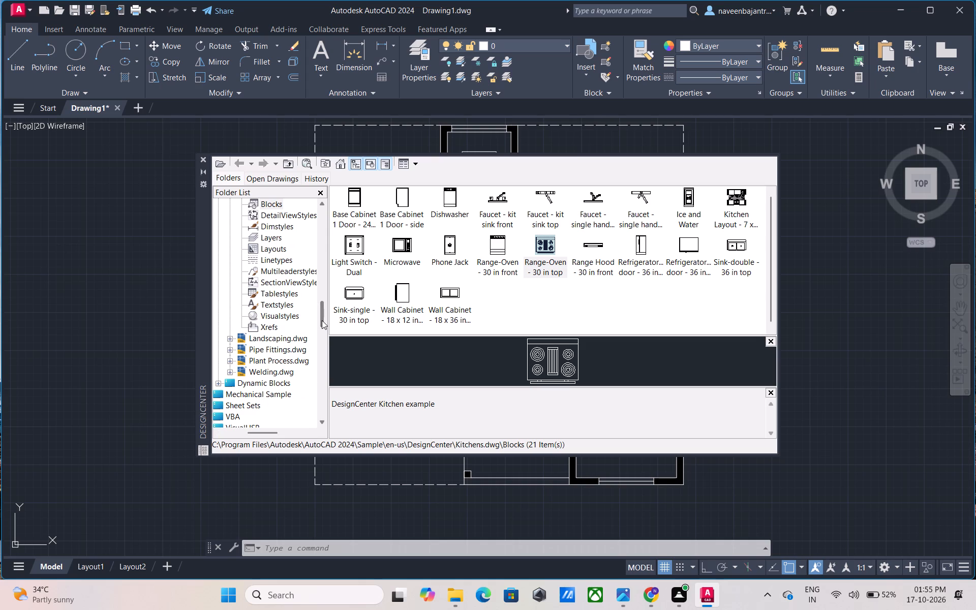
scroll(322, 320, "up", 1)
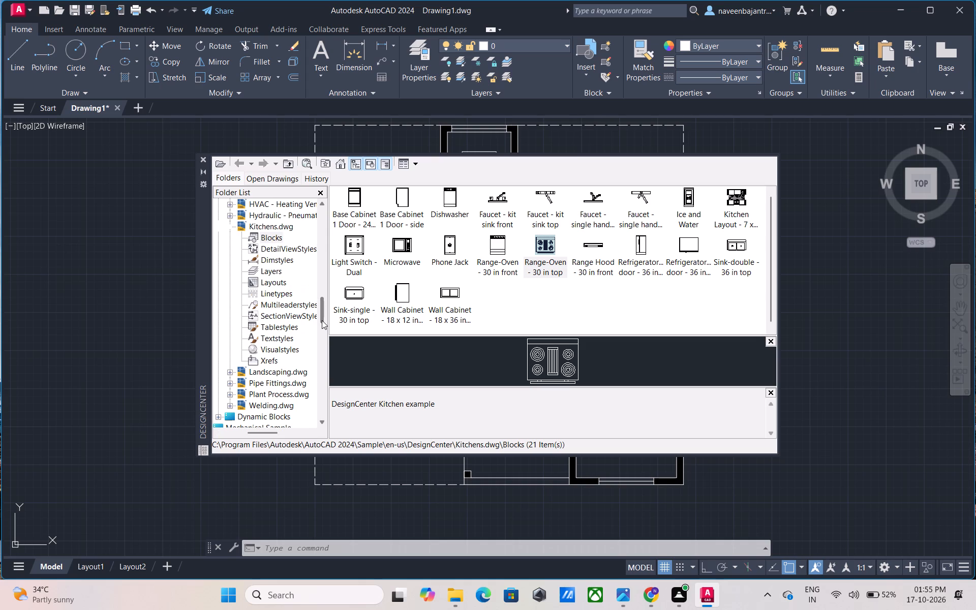
scroll(322, 320, "up", 1)
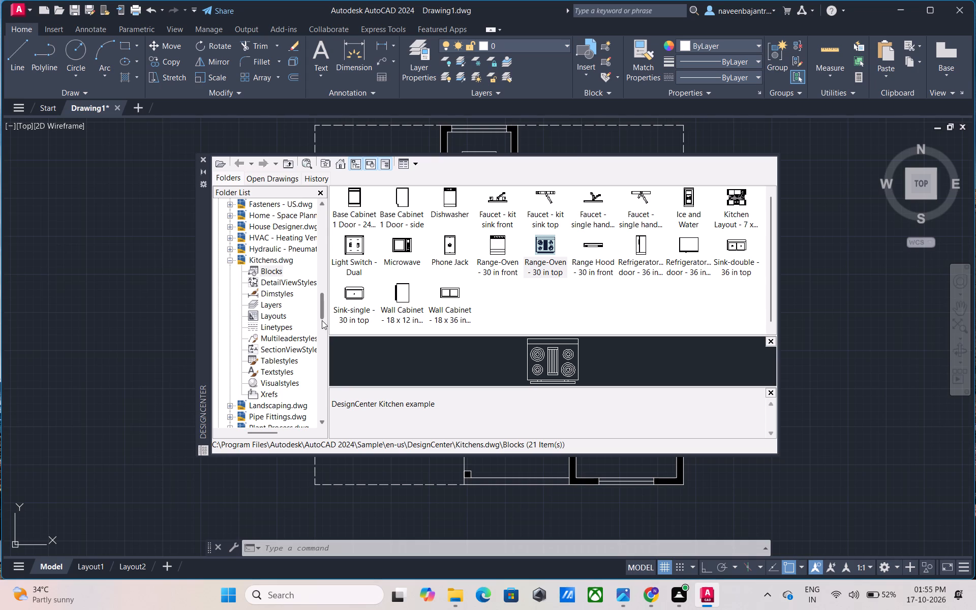
scroll(322, 320, "up", 1)
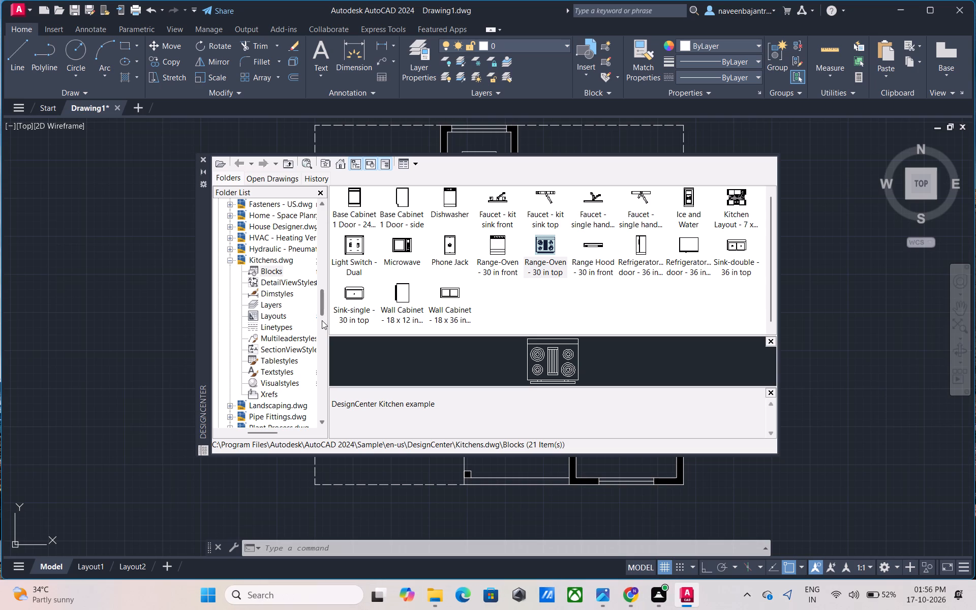
scroll(322, 320, "up", 1)
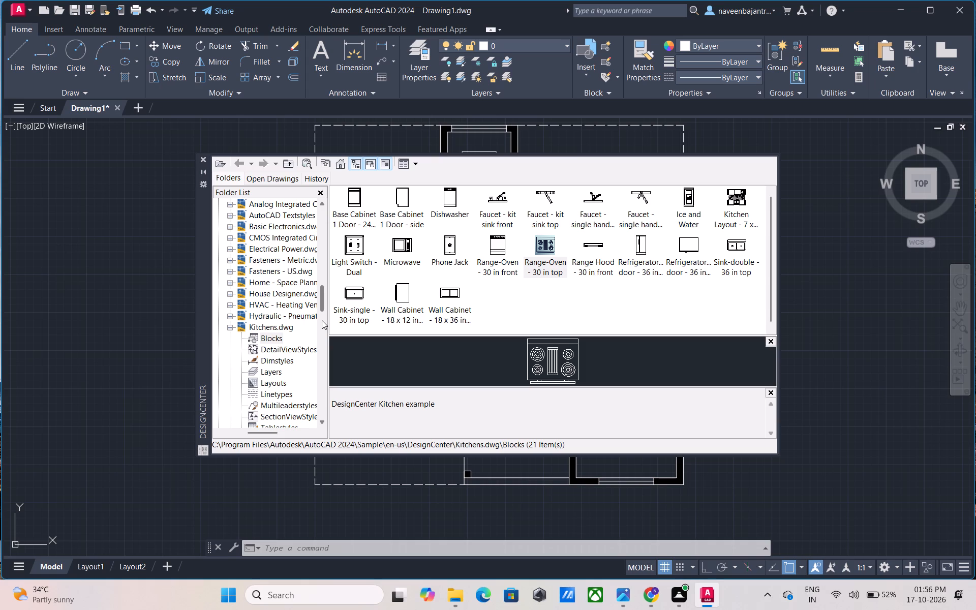
scroll(322, 320, "up", 1)
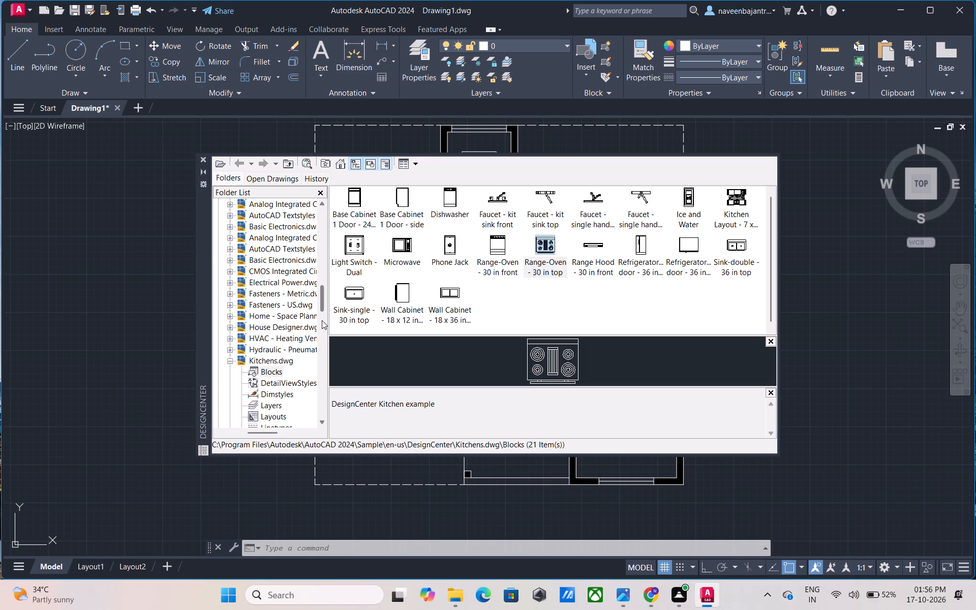
scroll(322, 320, "up", 1)
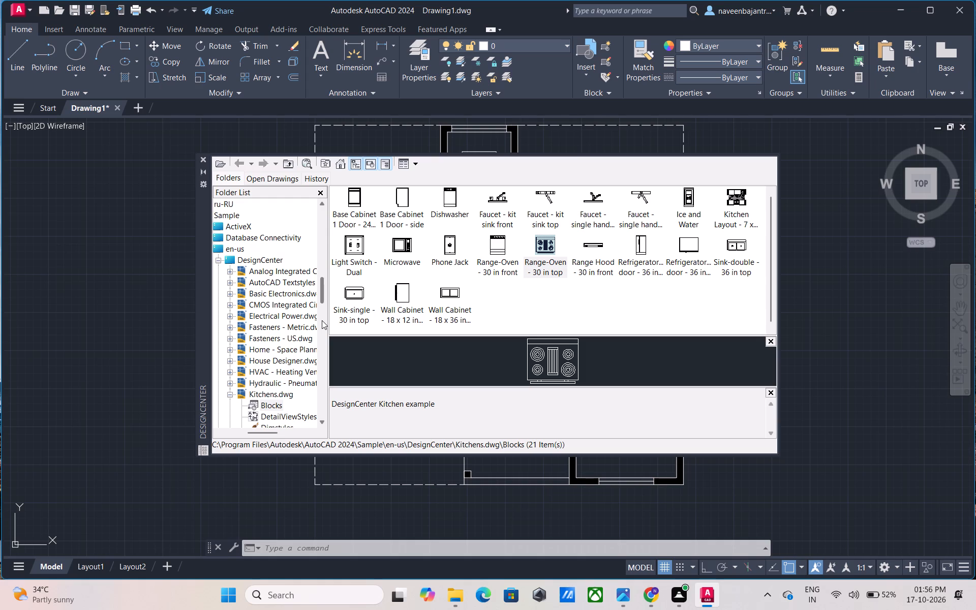
Look back through the AutoCAD 2024 subfolders in the DesignCenter folder tree, from the sample drawings in Sample\en-us up to the en folder.
scroll(322, 320, "up", 1)
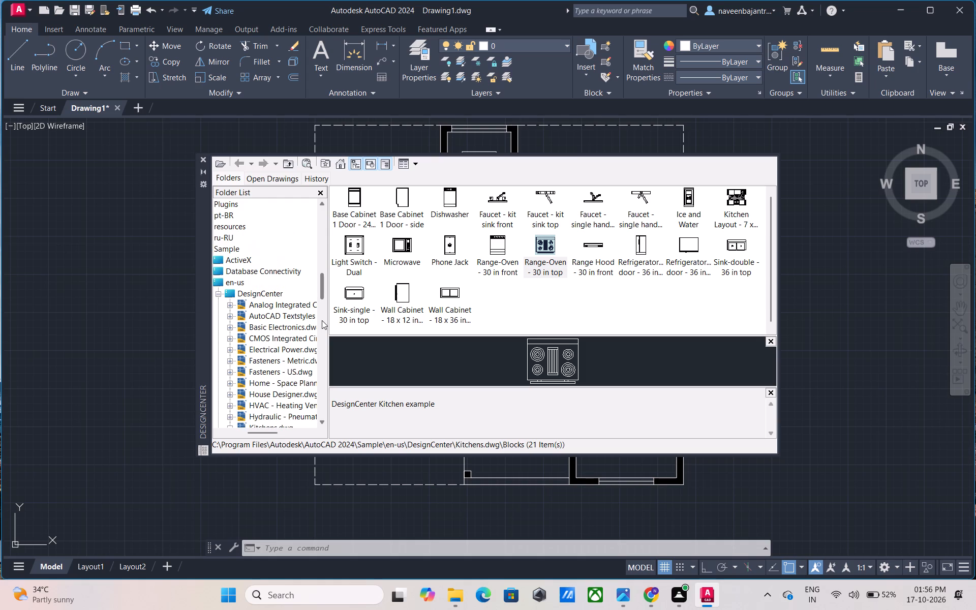
scroll(322, 320, "up", 1)
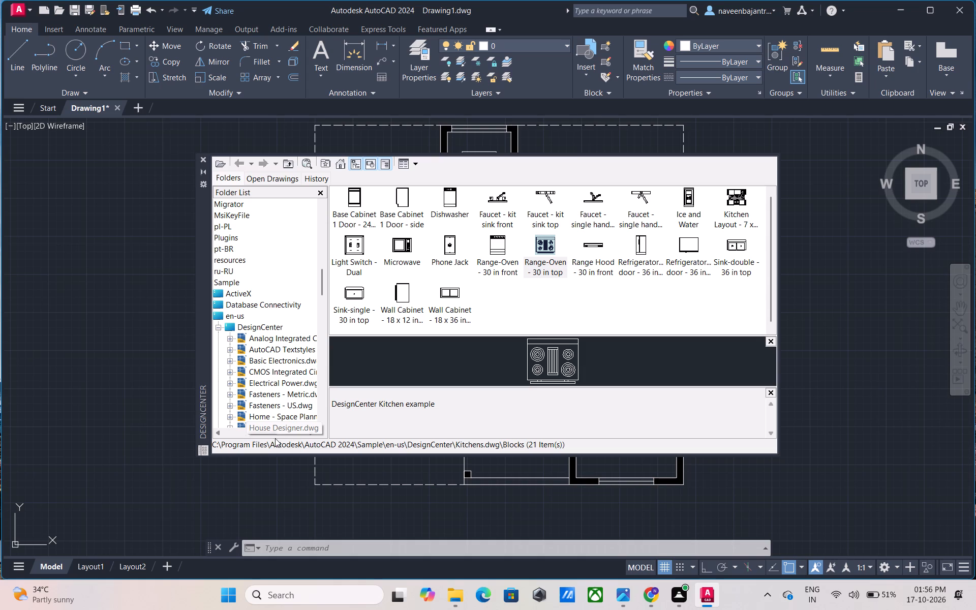
left_click_drag(268, 434, 257, 435)
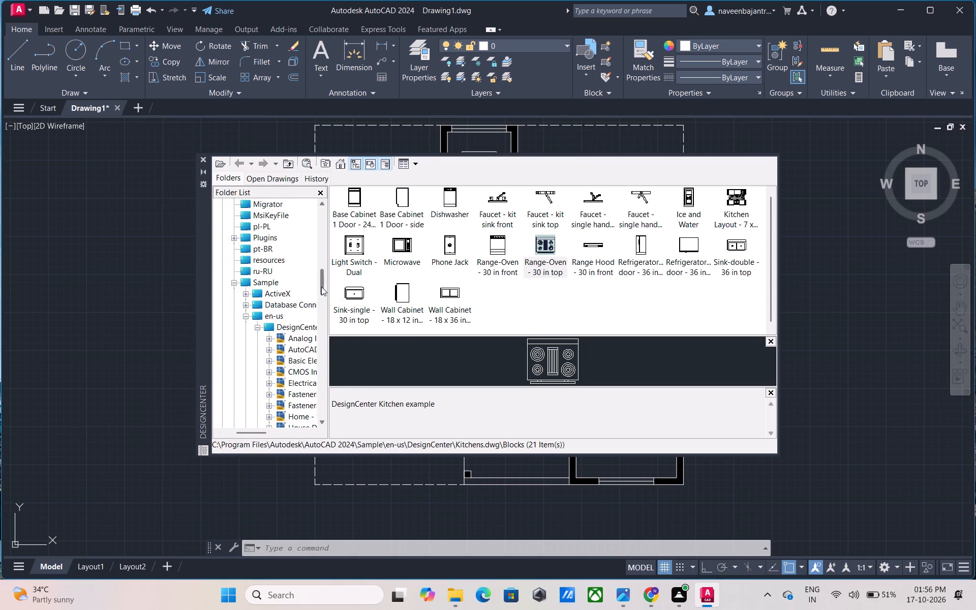
scroll(321, 287, "up", 1)
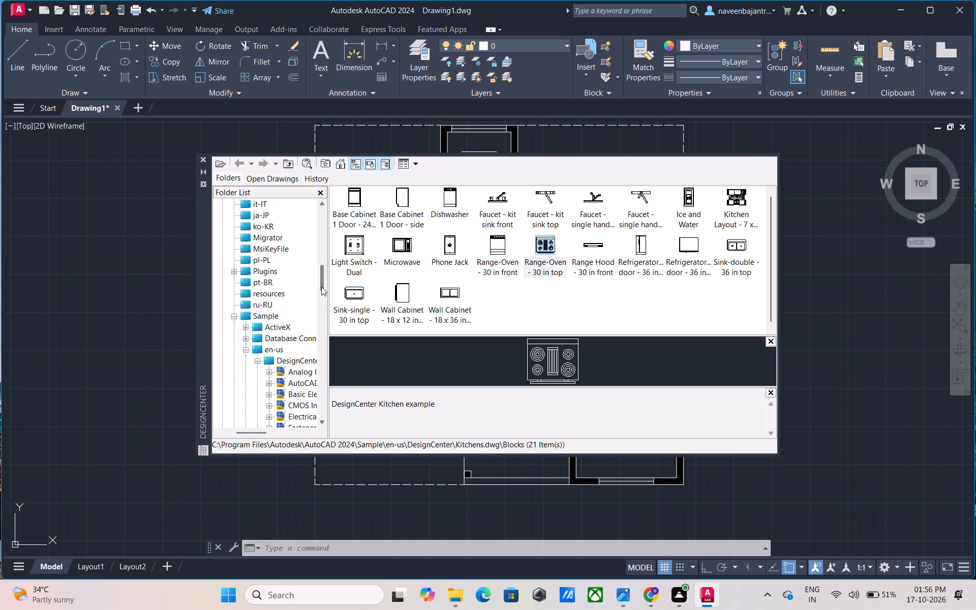
scroll(321, 287, "up", 1)
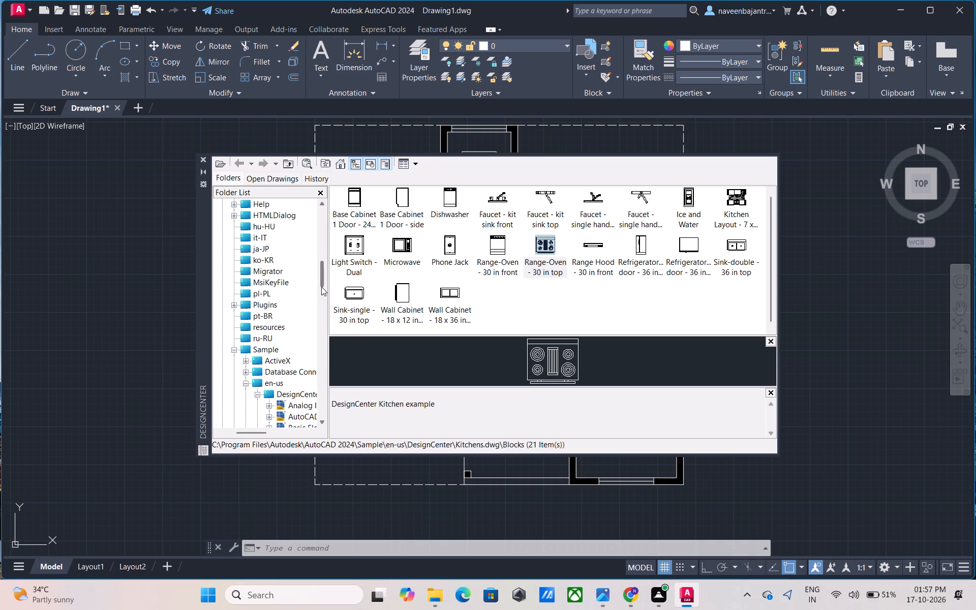
scroll(321, 287, "up", 1)
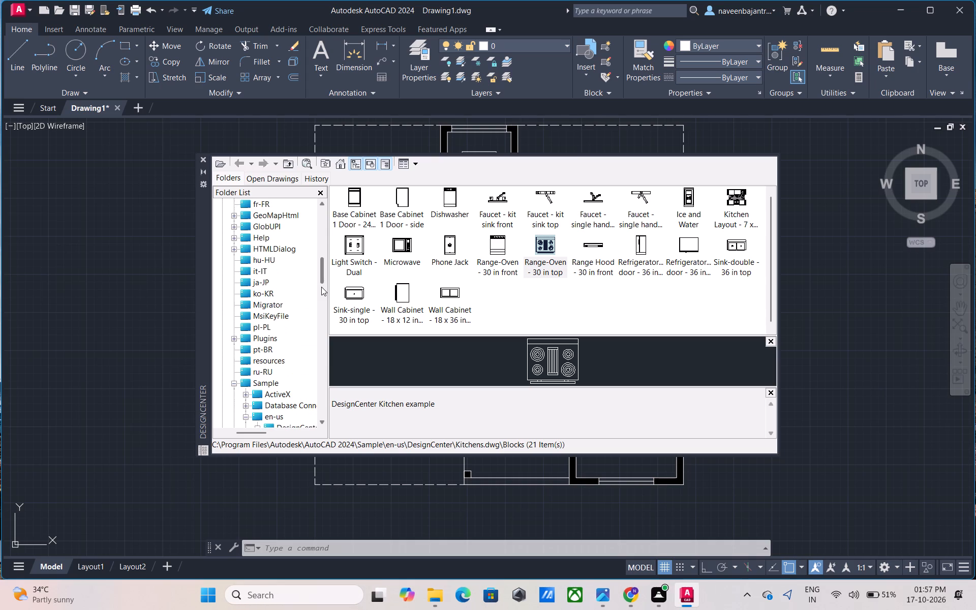
scroll(321, 287, "up", 1)
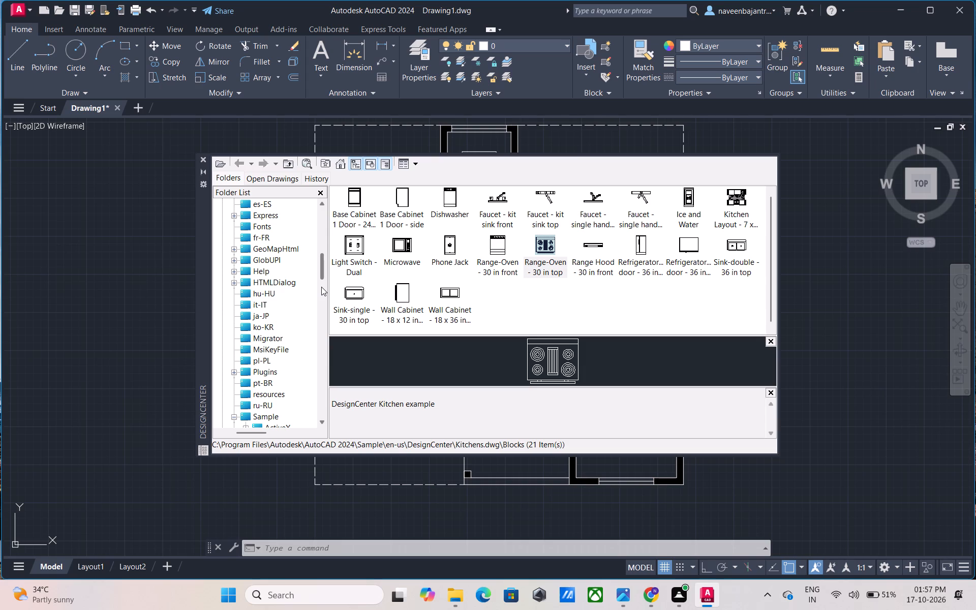
scroll(321, 287, "up", 1)
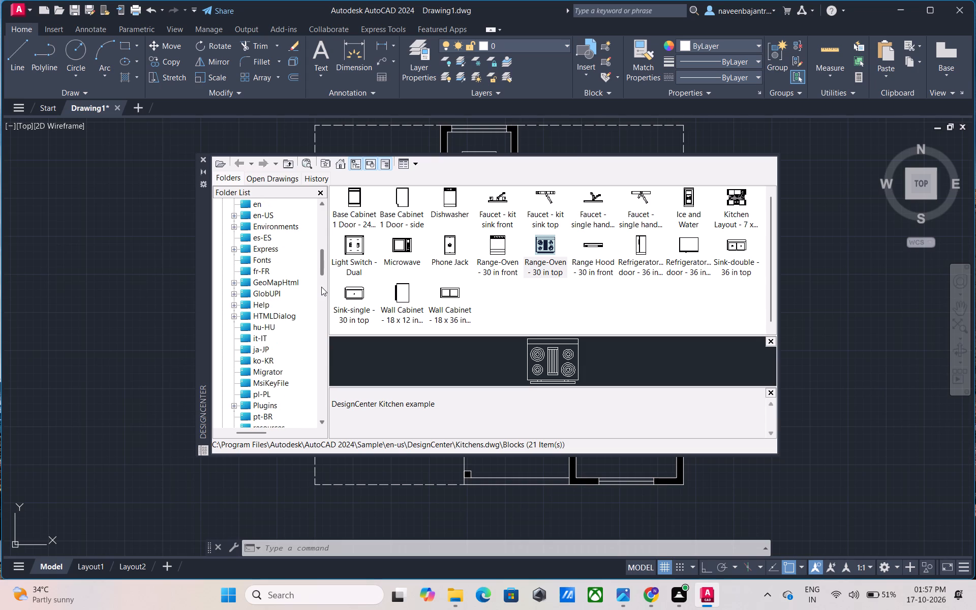
left_click_drag(259, 431, 263, 431)
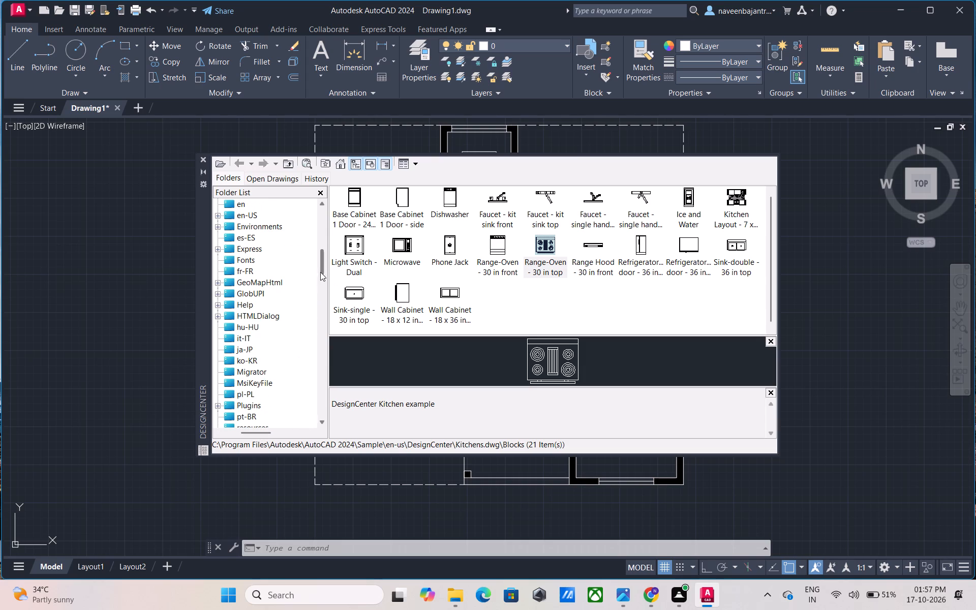
Examine the folder tree from the Drv and Direct3D folders back through AutoCAD 2024 and Program Files to the root of OS (C:).
scroll(322, 273, "up", 1)
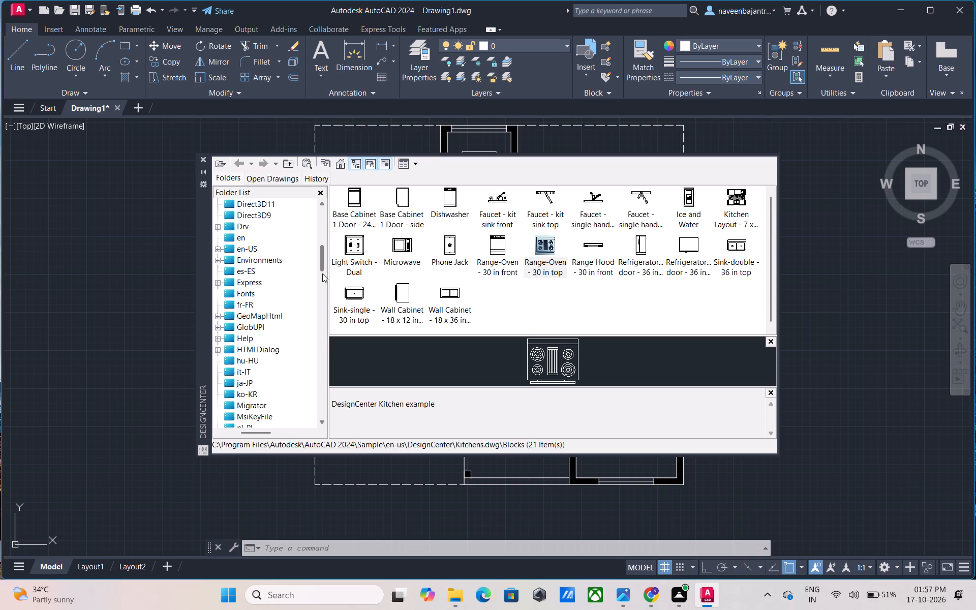
scroll(322, 273, "up", 1)
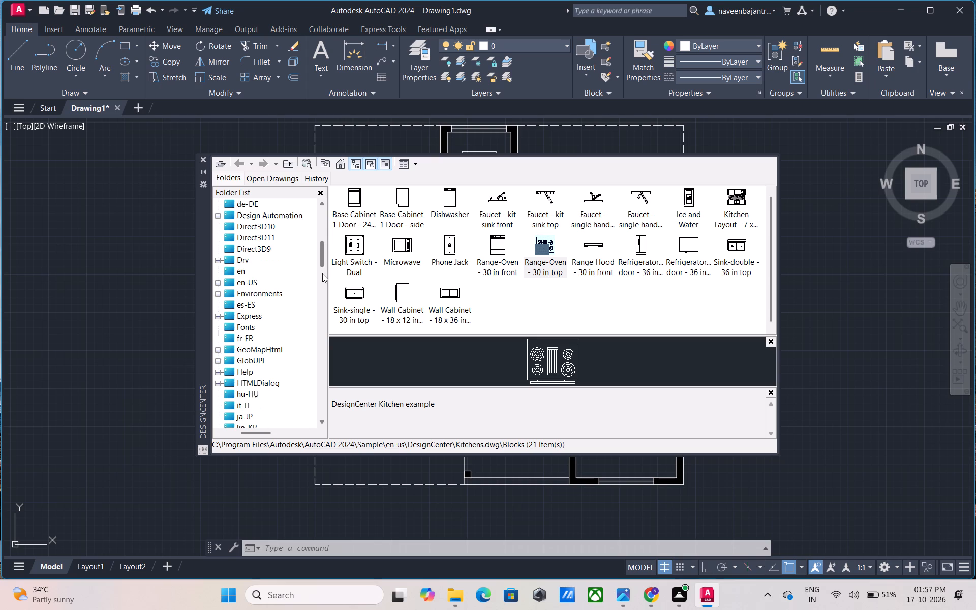
scroll(322, 273, "up", 1)
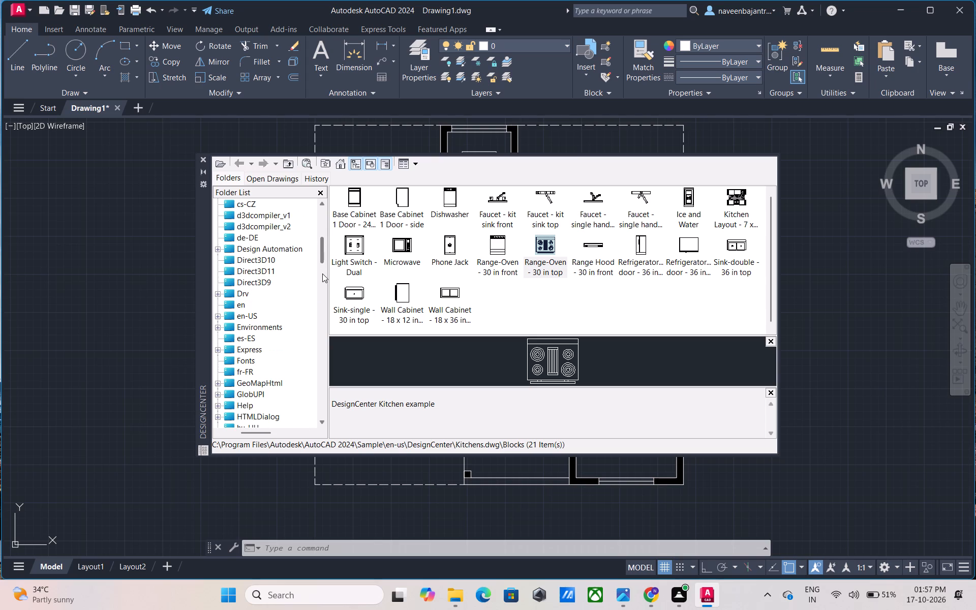
scroll(322, 273, "up", 1)
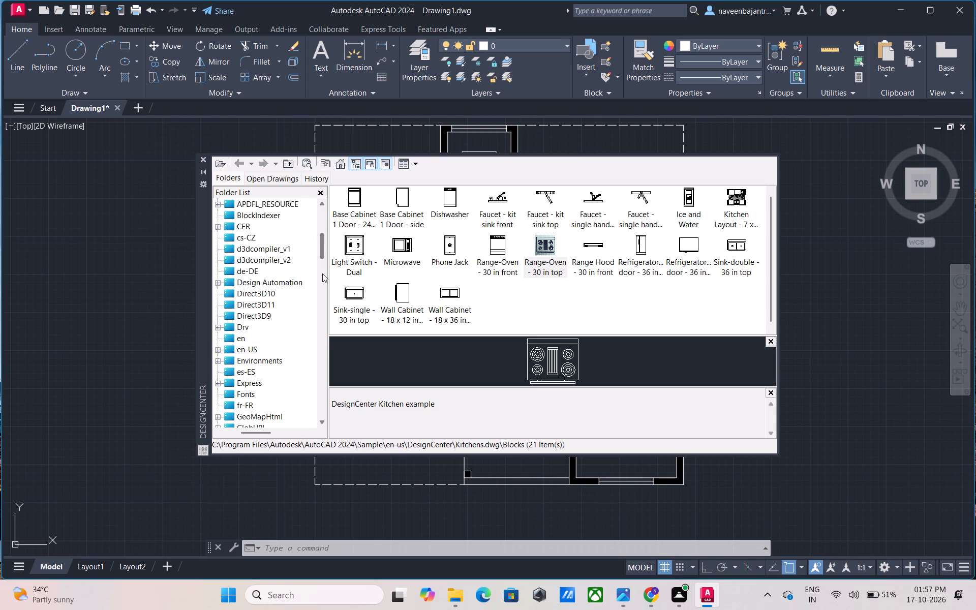
scroll(322, 273, "up", 1)
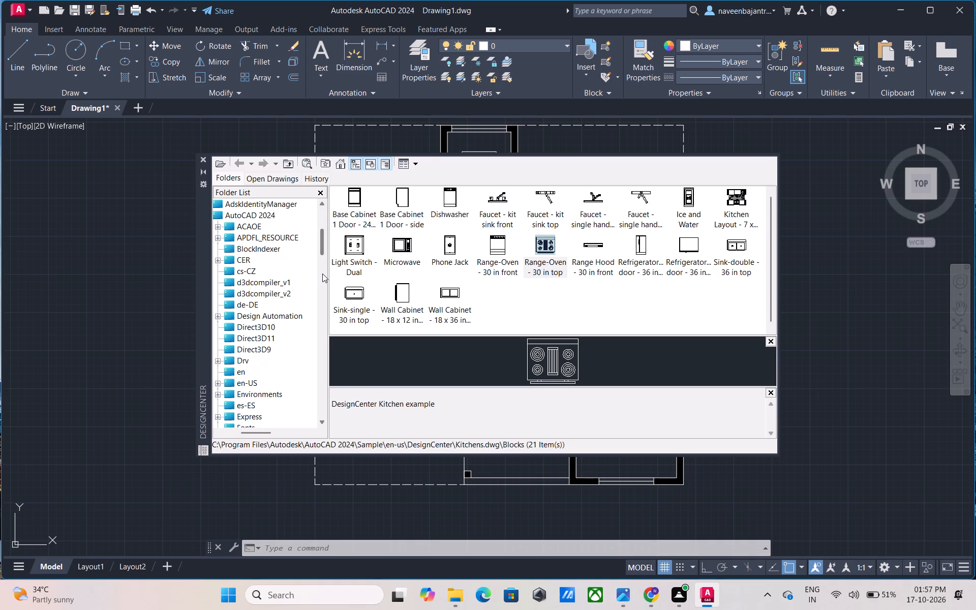
scroll(322, 273, "up", 1)
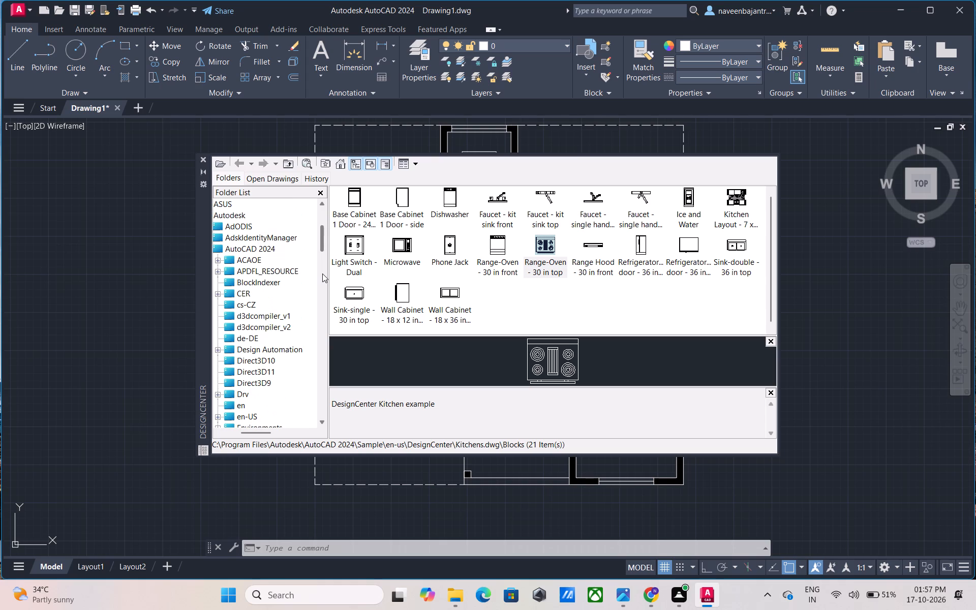
scroll(322, 273, "up", 1)
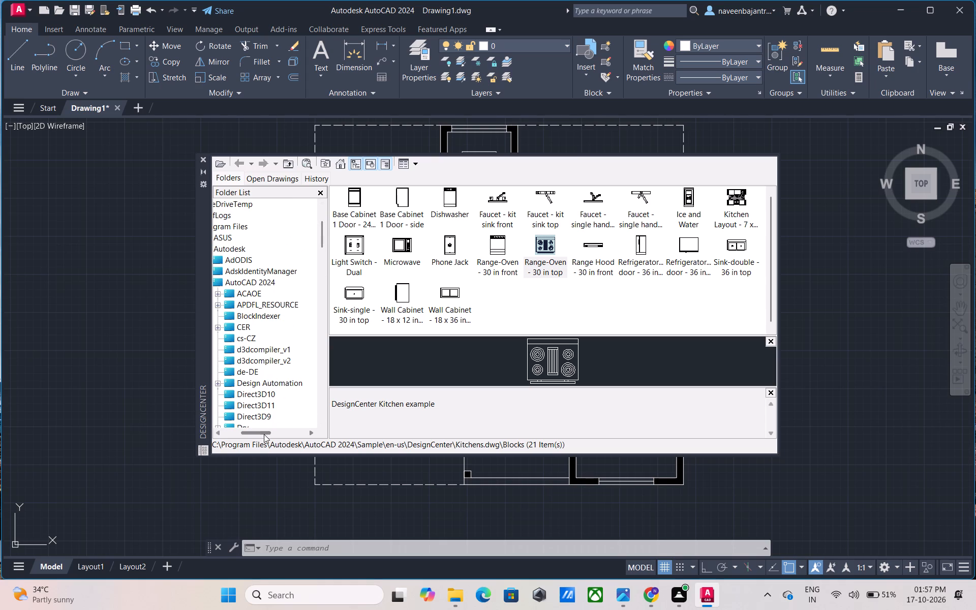
left_click_drag(264, 434, 256, 434)
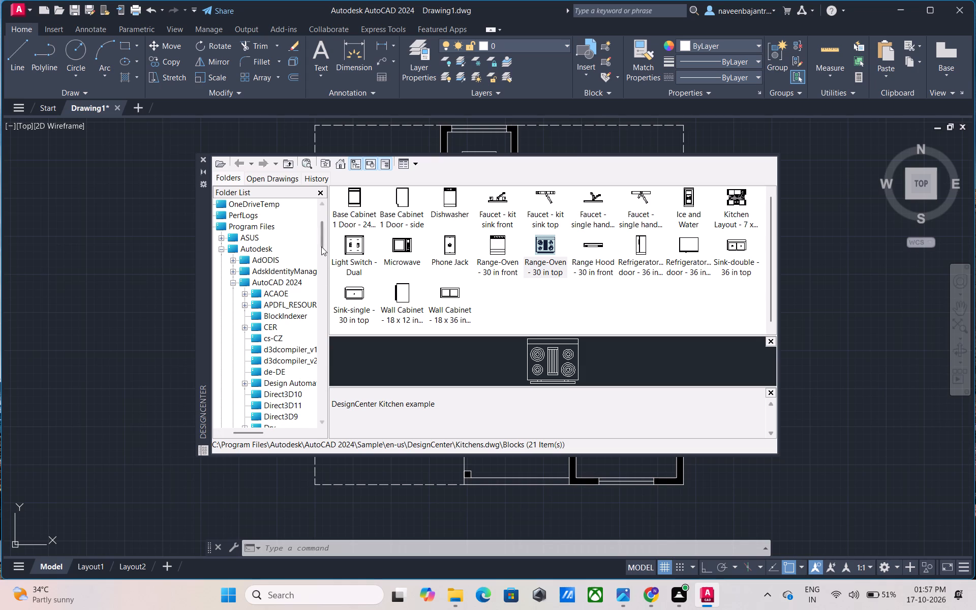
scroll(321, 244, "up", 1)
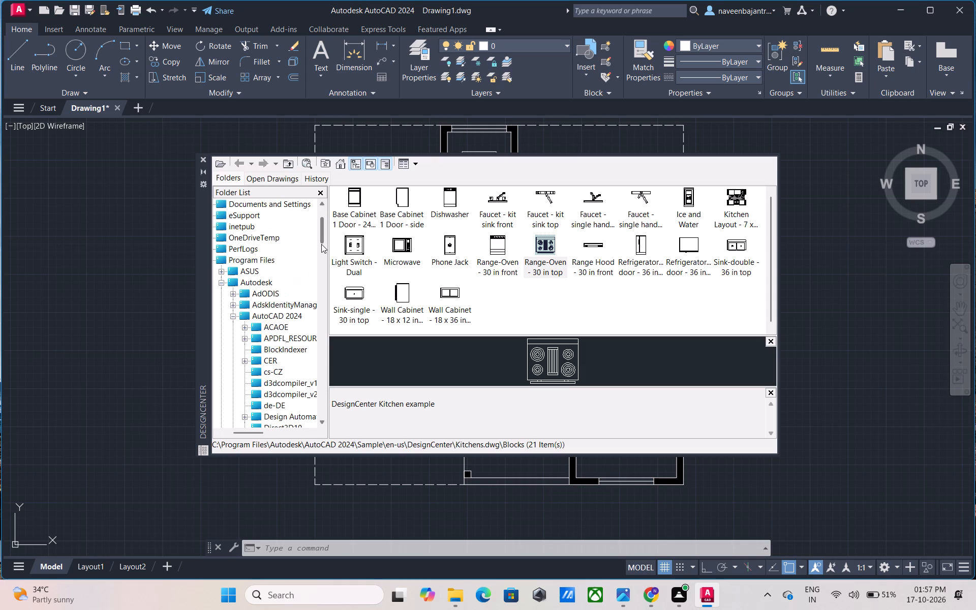
scroll(321, 244, "up", 3)
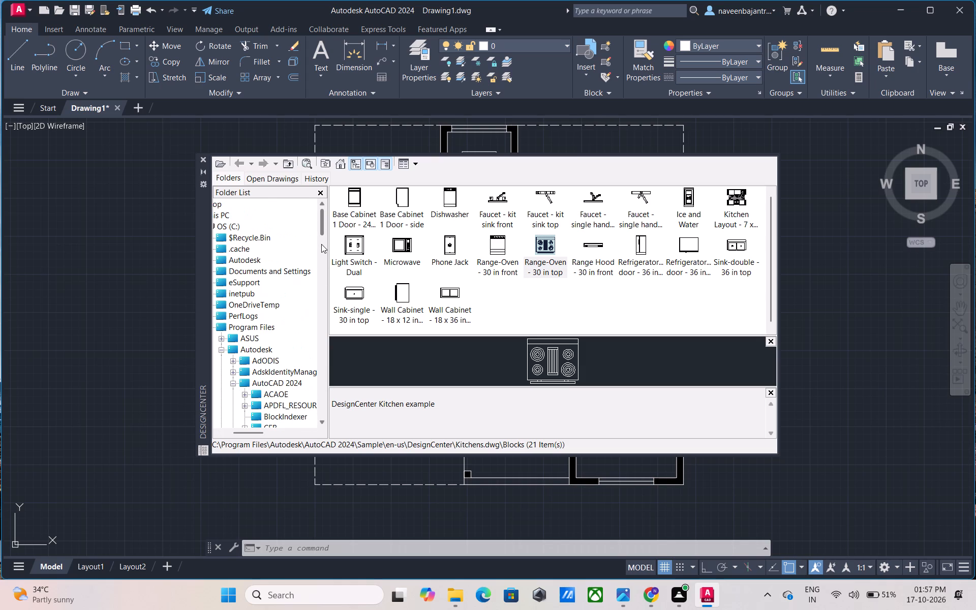
Look down through the folder tree again from Program Files and the AutoCAD 2024 subfolders to the Sample folder.
scroll(321, 244, "down", 2)
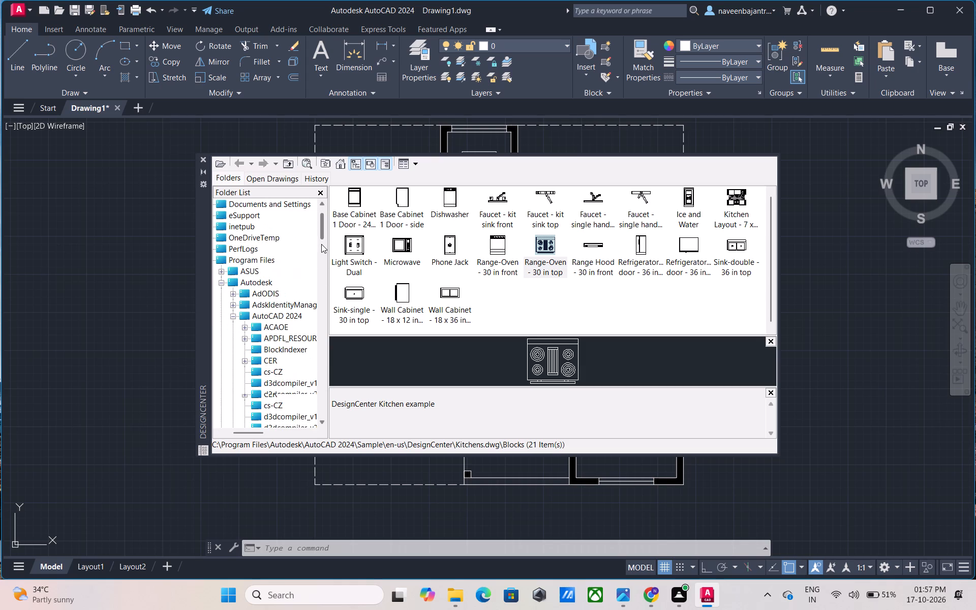
scroll(321, 244, "down", 1)
left_click_drag(249, 431, 250, 432)
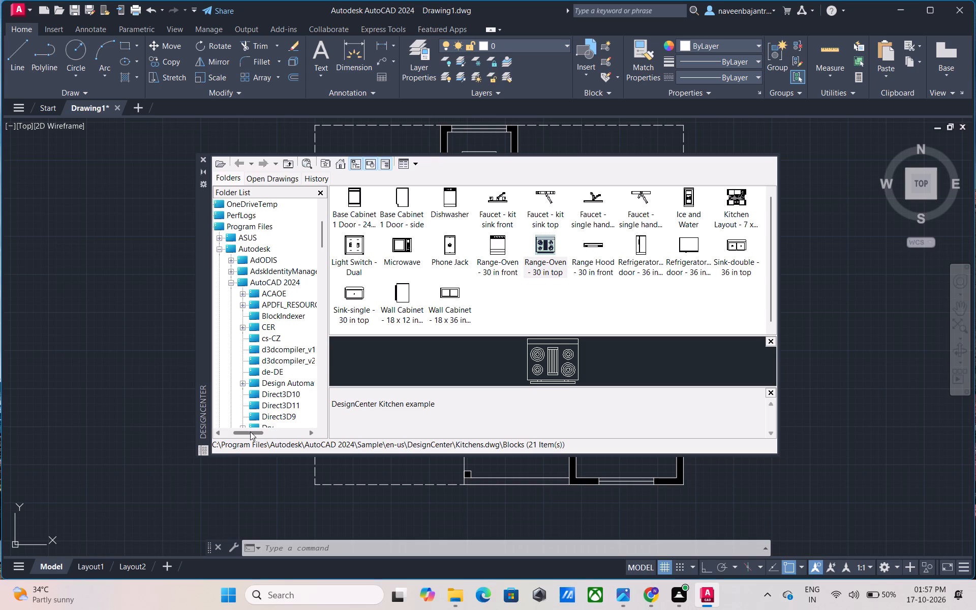
left_click_drag(250, 432, 255, 432)
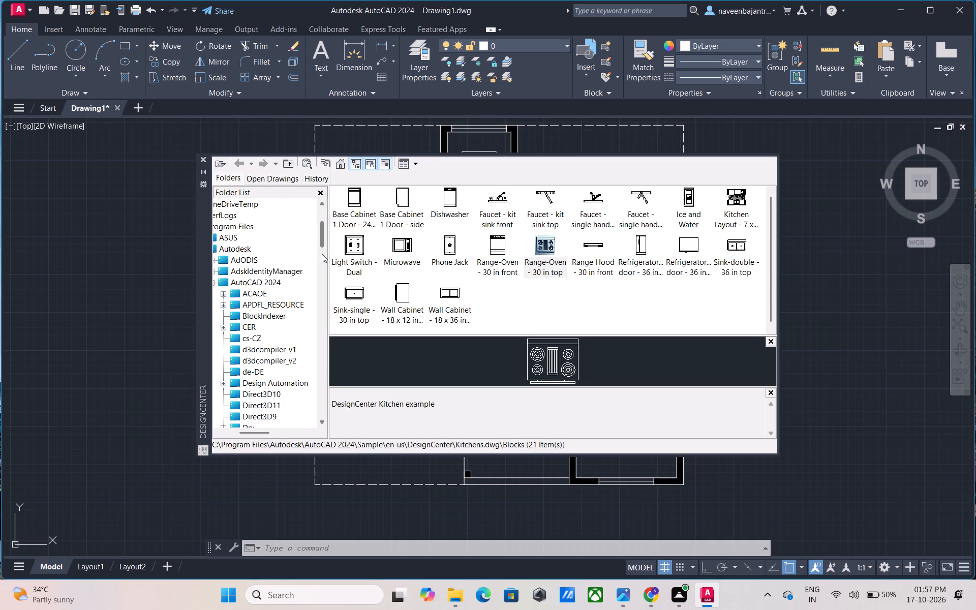
scroll(322, 254, "down", 1)
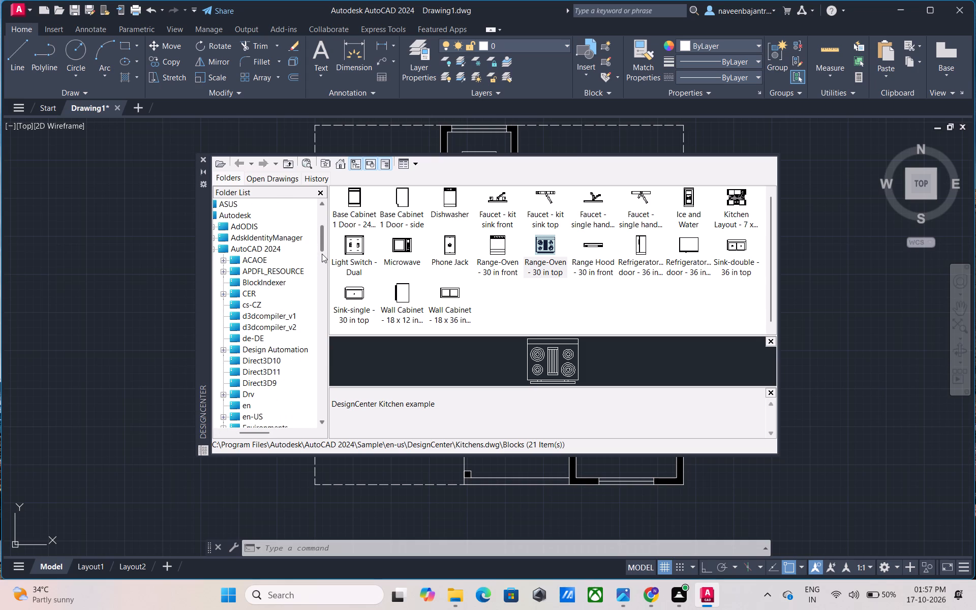
scroll(322, 254, "down", 1)
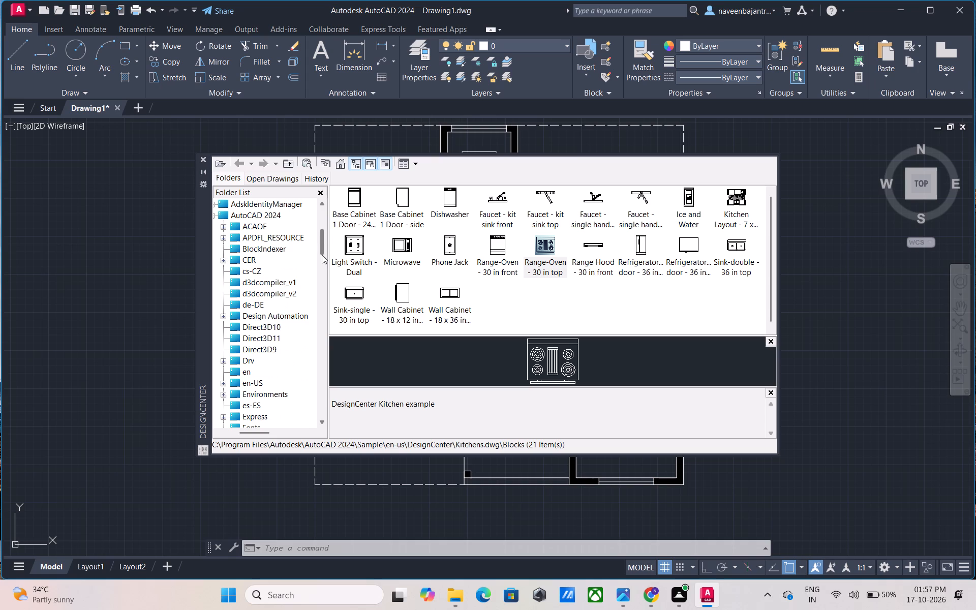
scroll(322, 255, "down", 1)
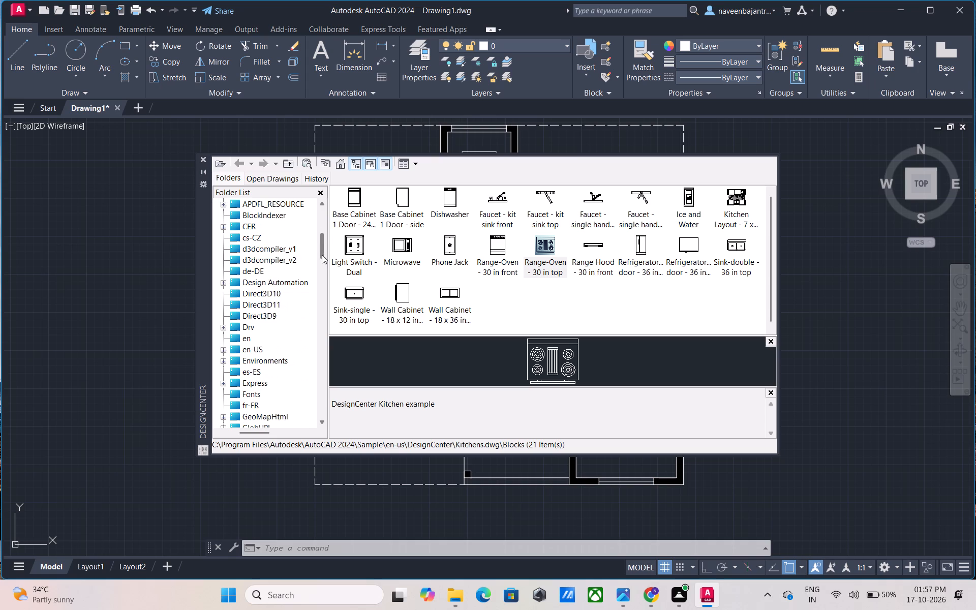
scroll(322, 255, "down", 1)
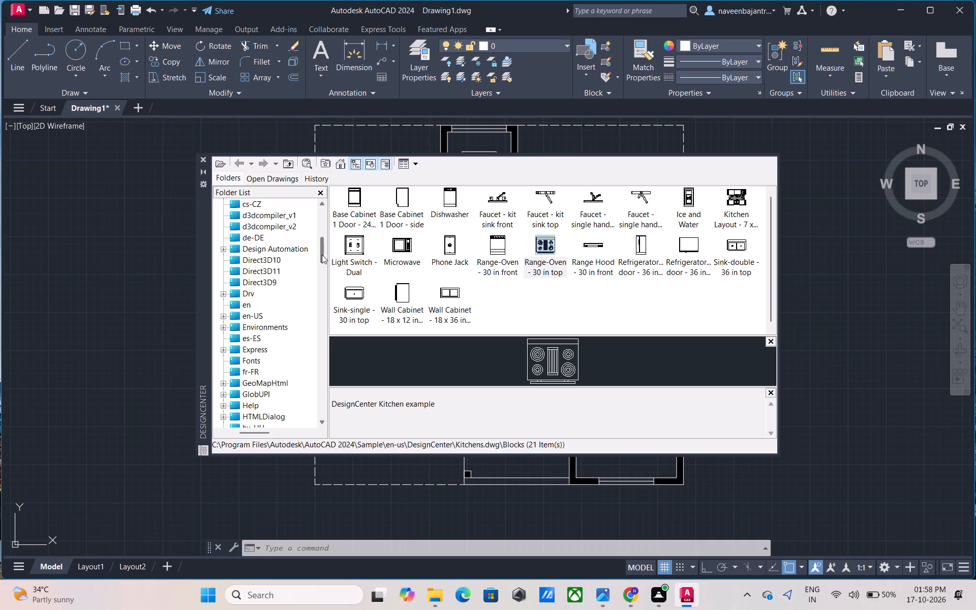
scroll(322, 255, "down", 1)
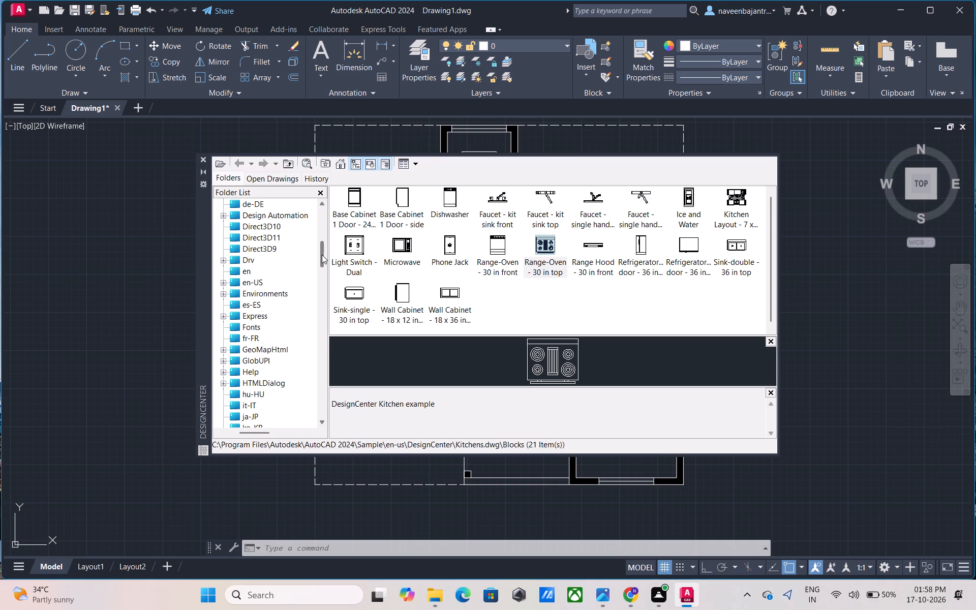
scroll(322, 255, "down", 1)
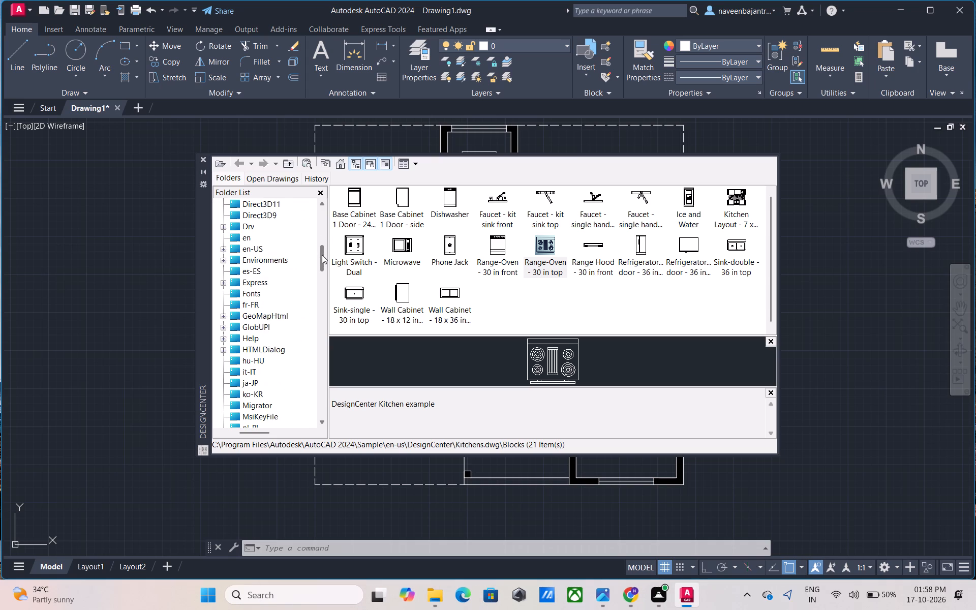
scroll(322, 255, "down", 1)
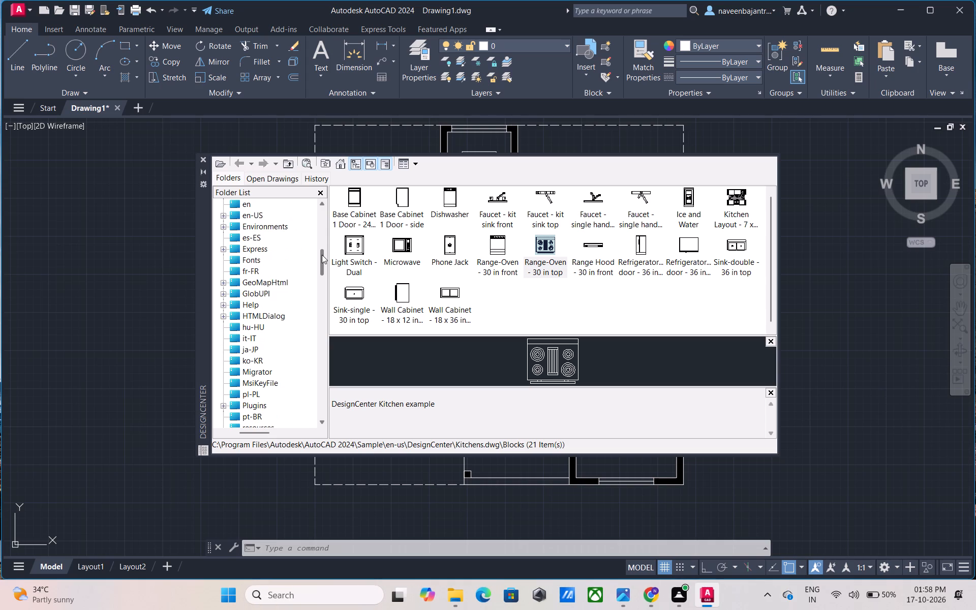
scroll(322, 255, "down", 1)
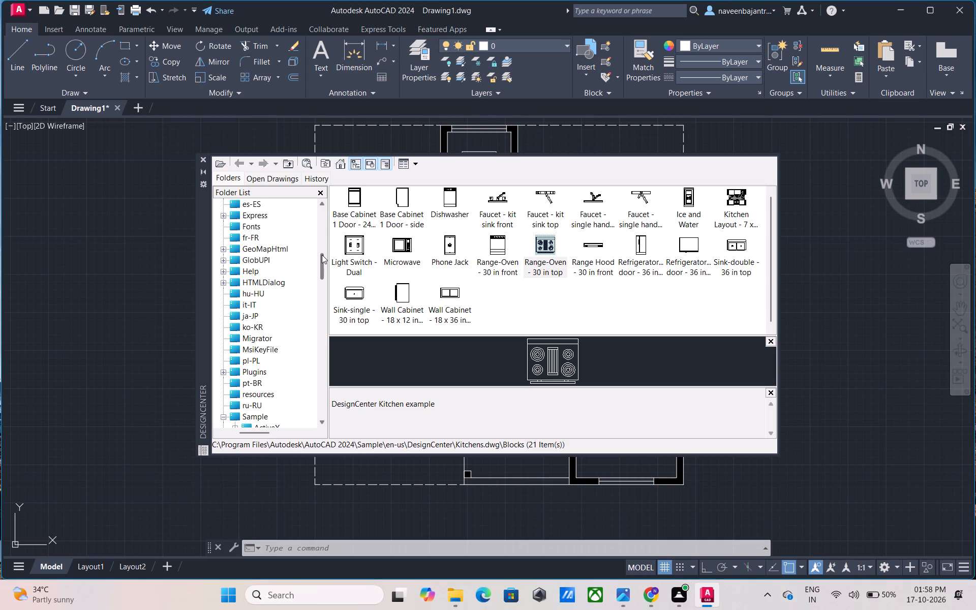
scroll(322, 255, "down", 1)
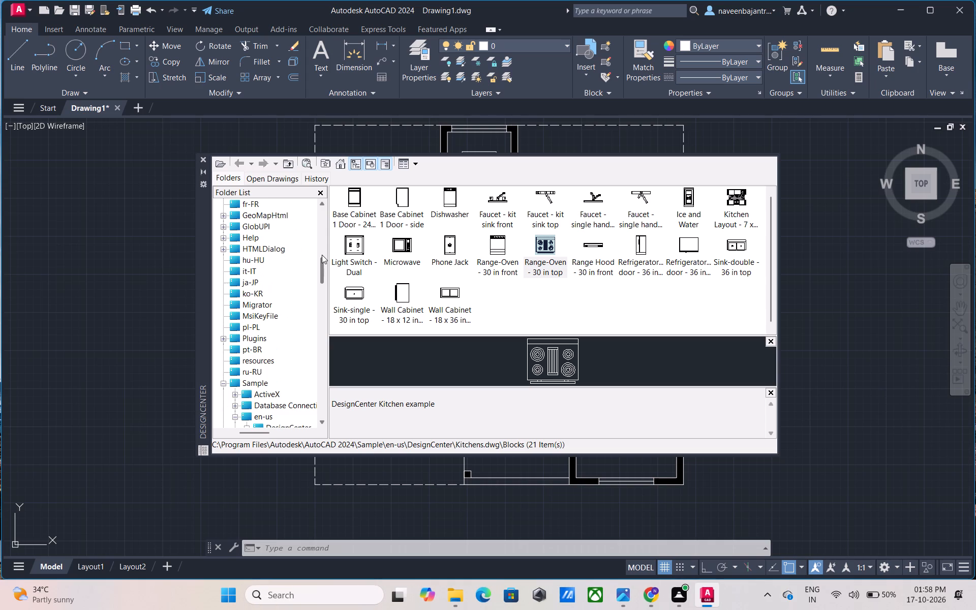
Examine the sample drawings in Sample\en-us\DesignCenter, from Analog Integrated Circuits through the expanded Kitchens.dwg to Welding.dwg.
scroll(322, 255, "down", 2)
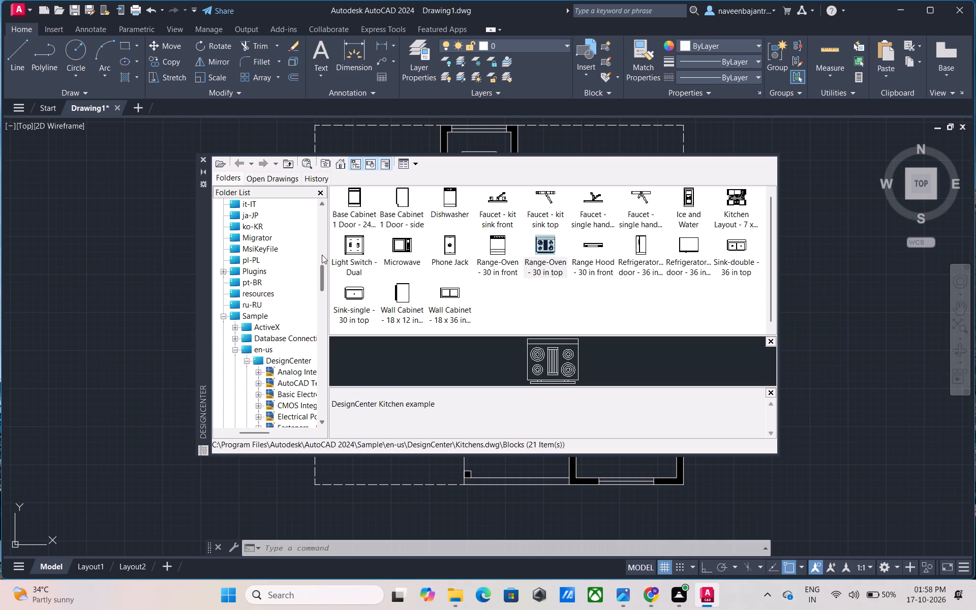
scroll(322, 255, "down", 2)
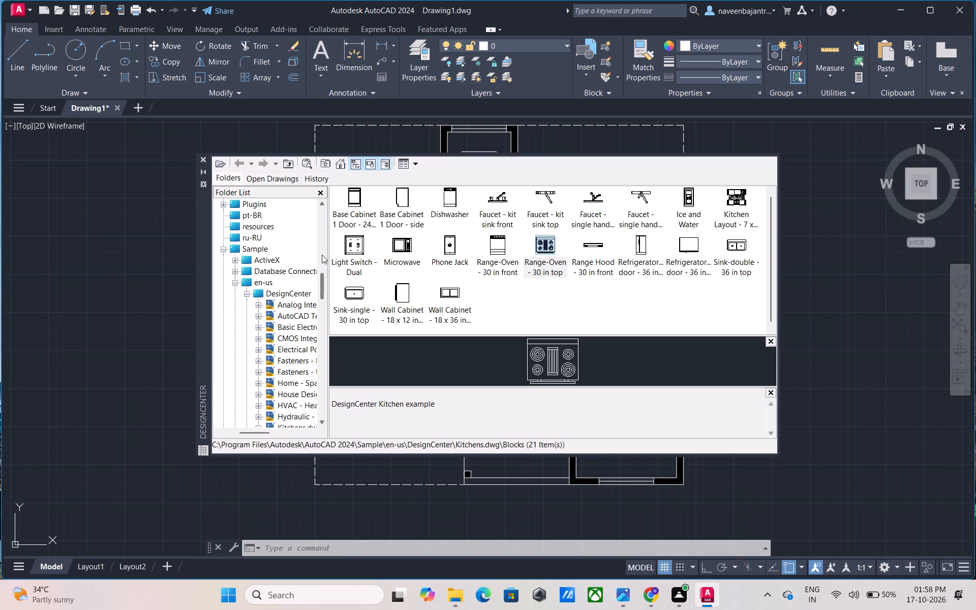
scroll(322, 255, "down", 1)
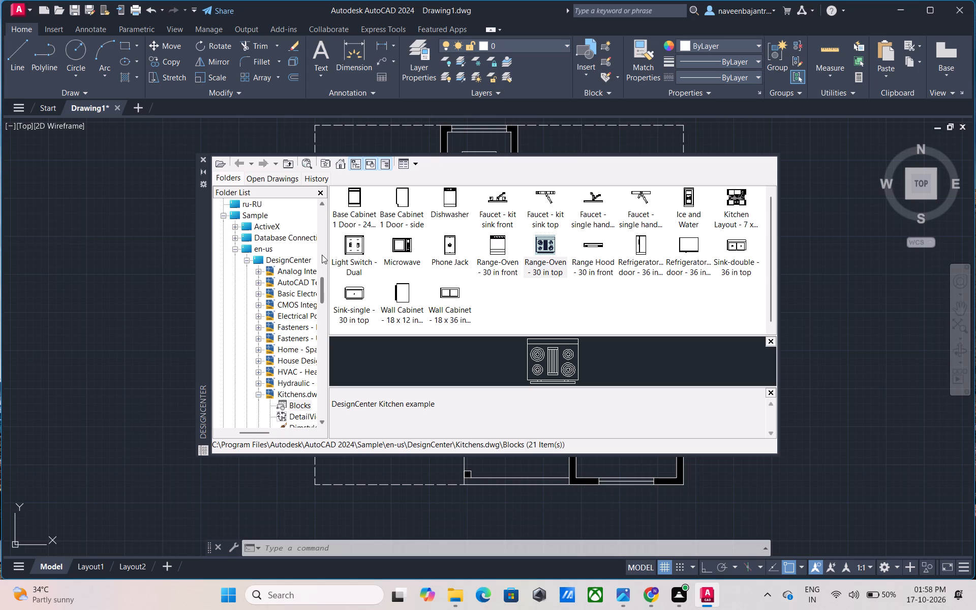
scroll(322, 255, "down", 2)
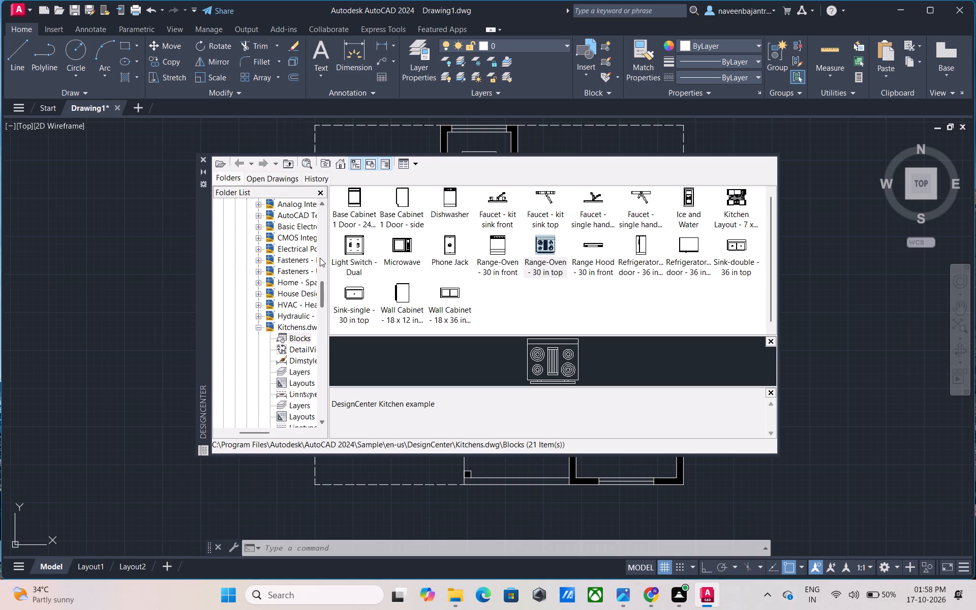
left_click_drag(241, 430, 253, 431)
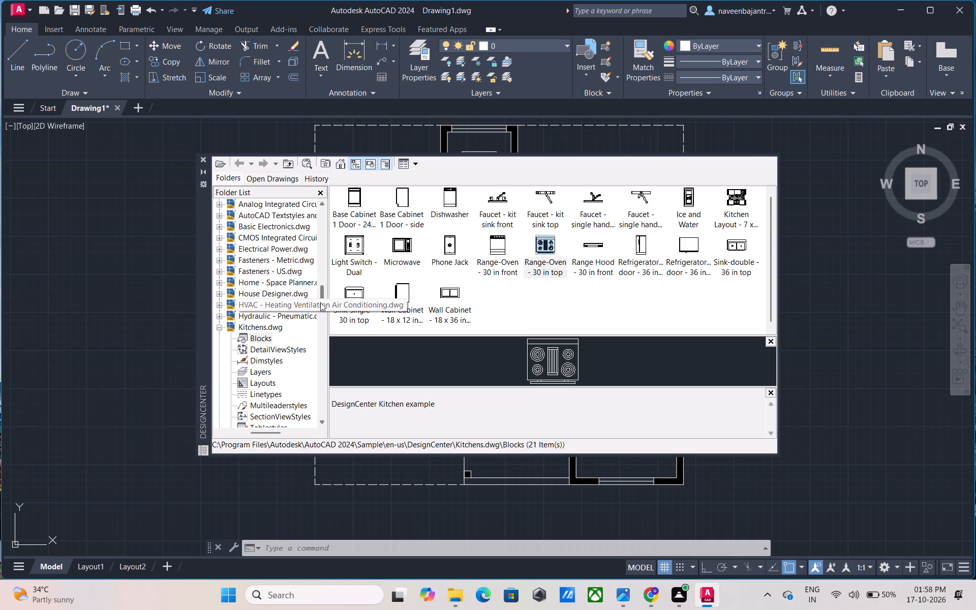
scroll(320, 302, "down", 2)
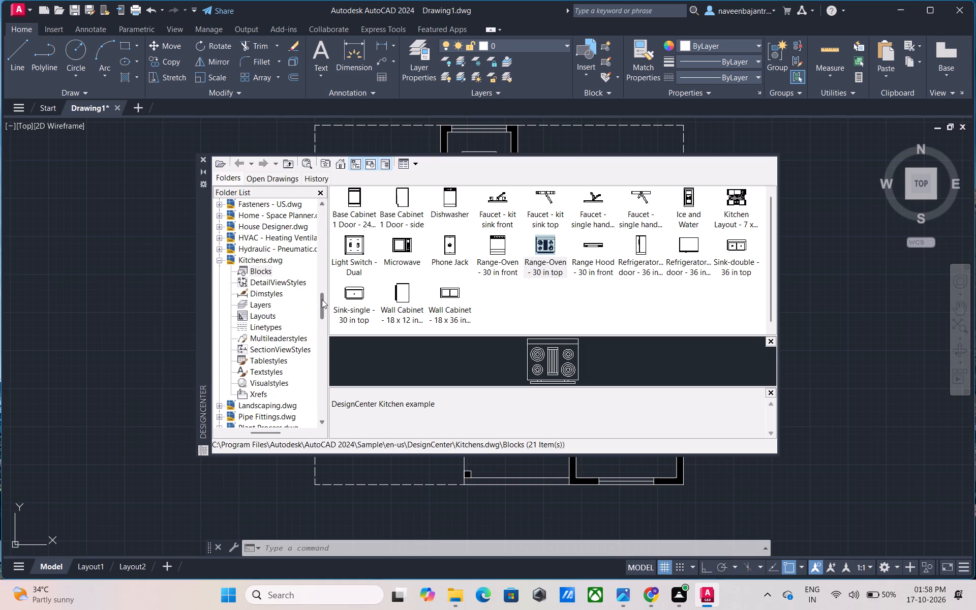
scroll(322, 299, "down", 1)
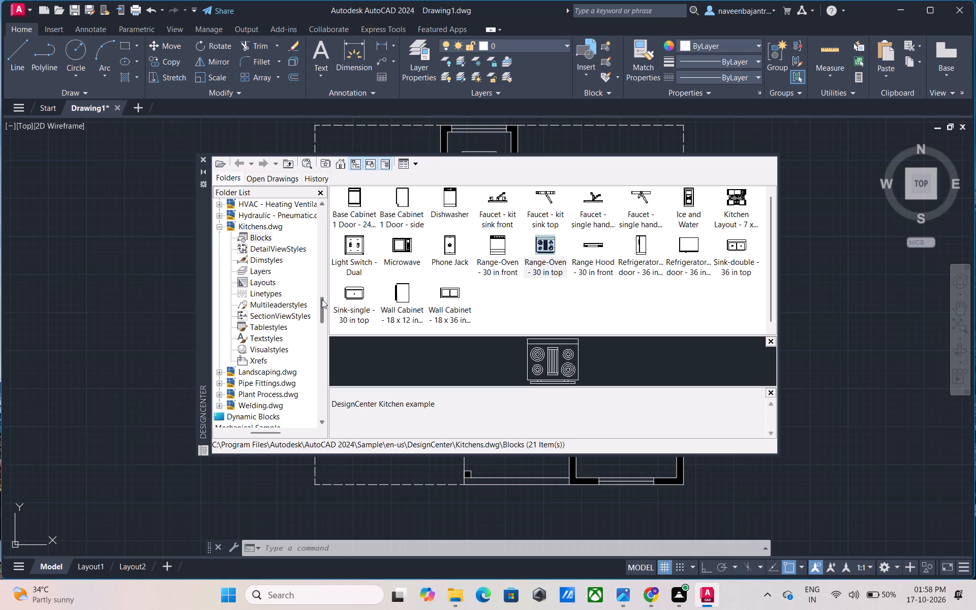
scroll(322, 299, "down", 1)
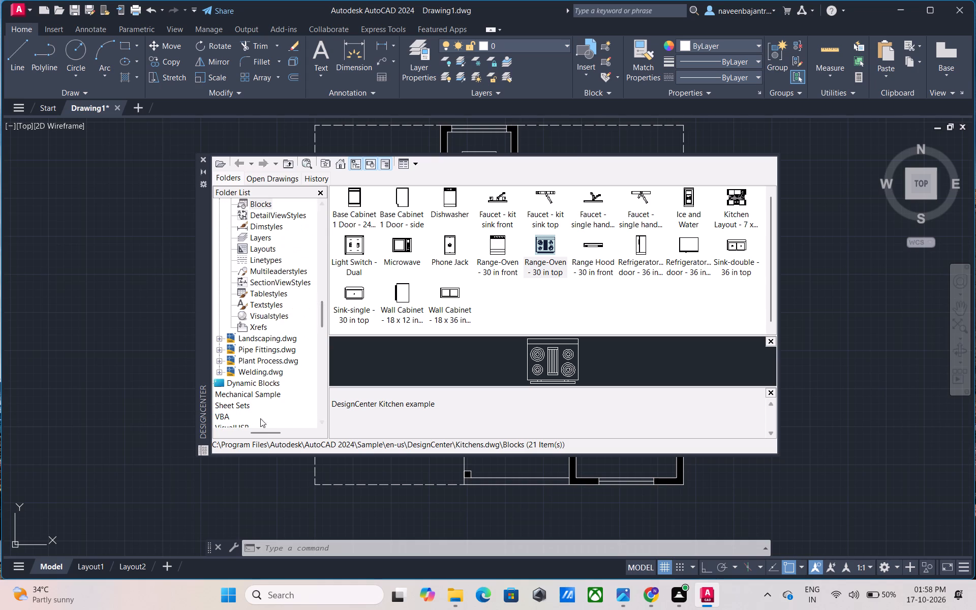
Look through the folders following the sample drawings, from Dynamic Blocks and Mechanical Sample to the last AutoCAD 2024 subfolder, zh-TW.
left_click_drag(262, 430, 258, 430)
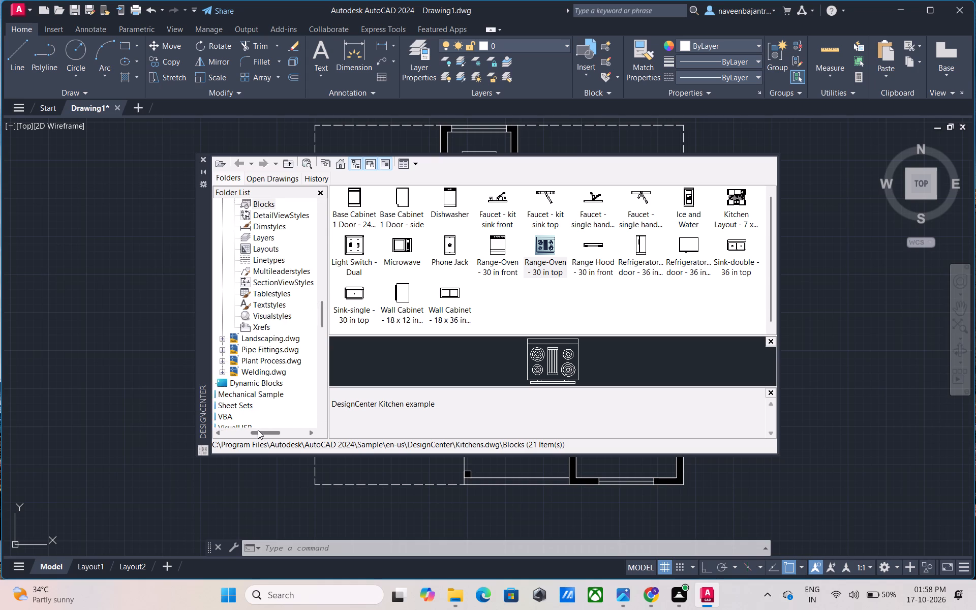
left_click_drag(258, 430, 254, 430)
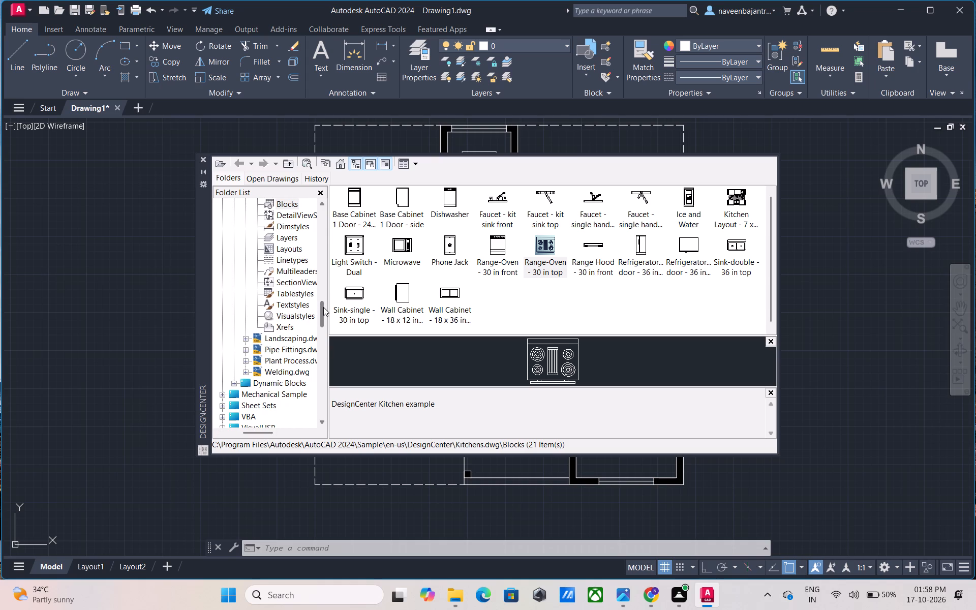
scroll(323, 307, "down", 2)
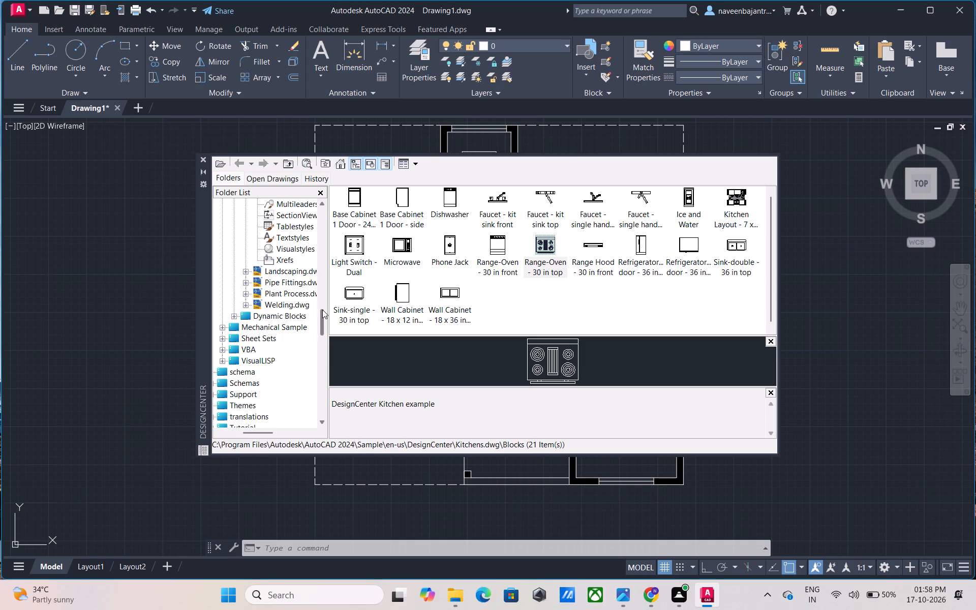
scroll(320, 312, "down", 1)
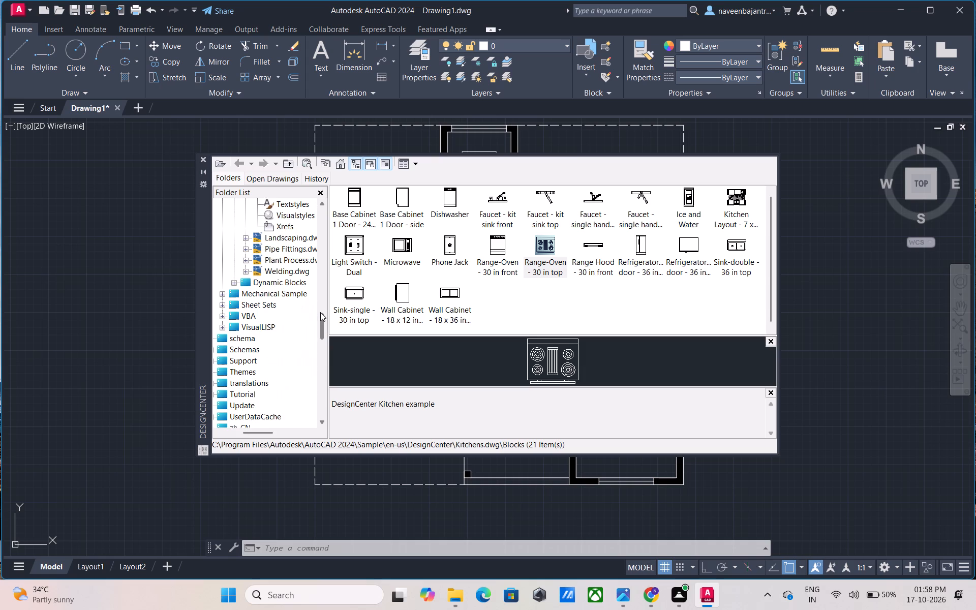
scroll(320, 312, "down", 2)
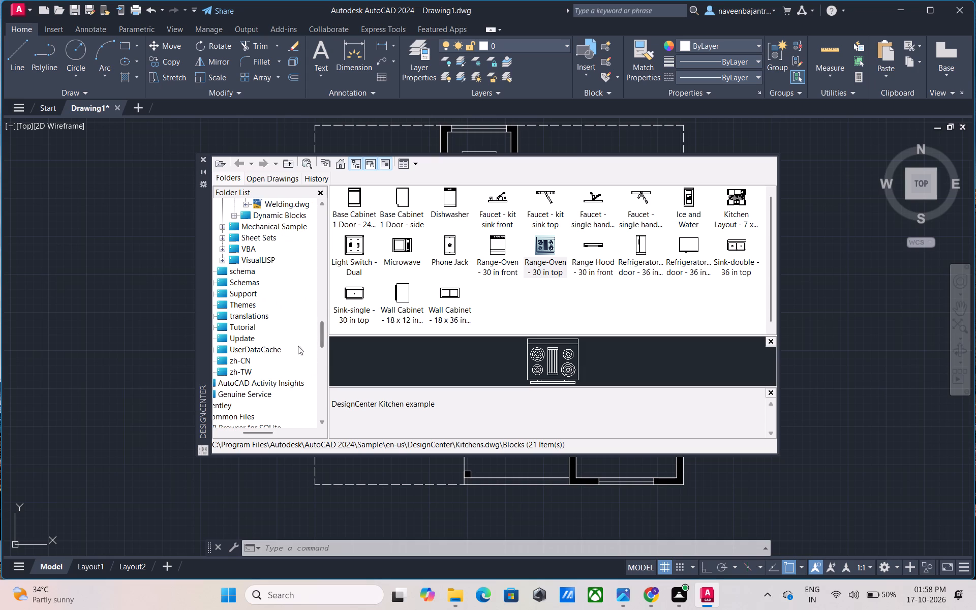
left_click_drag(254, 433, 250, 432)
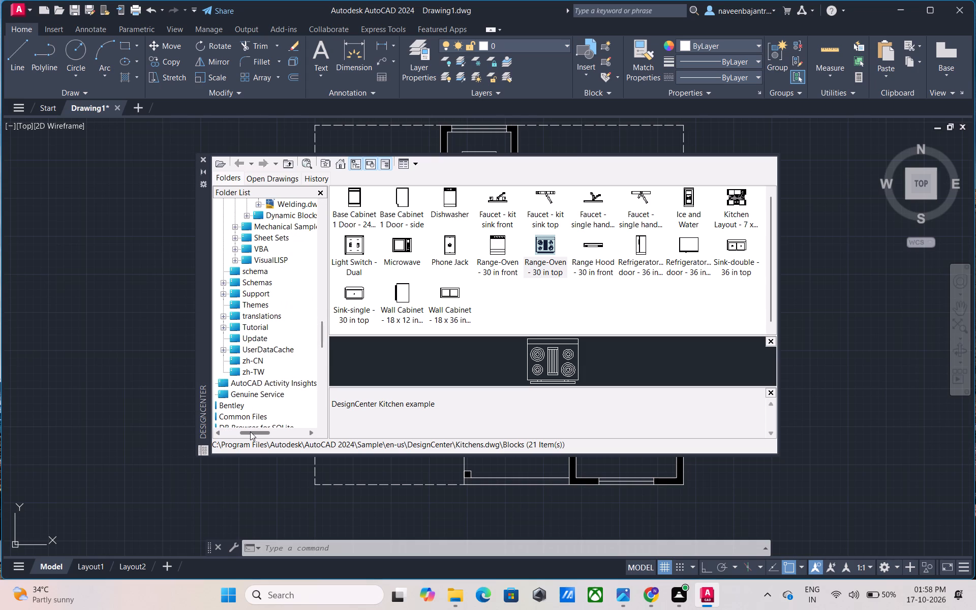
left_click_drag(250, 432, 247, 430)
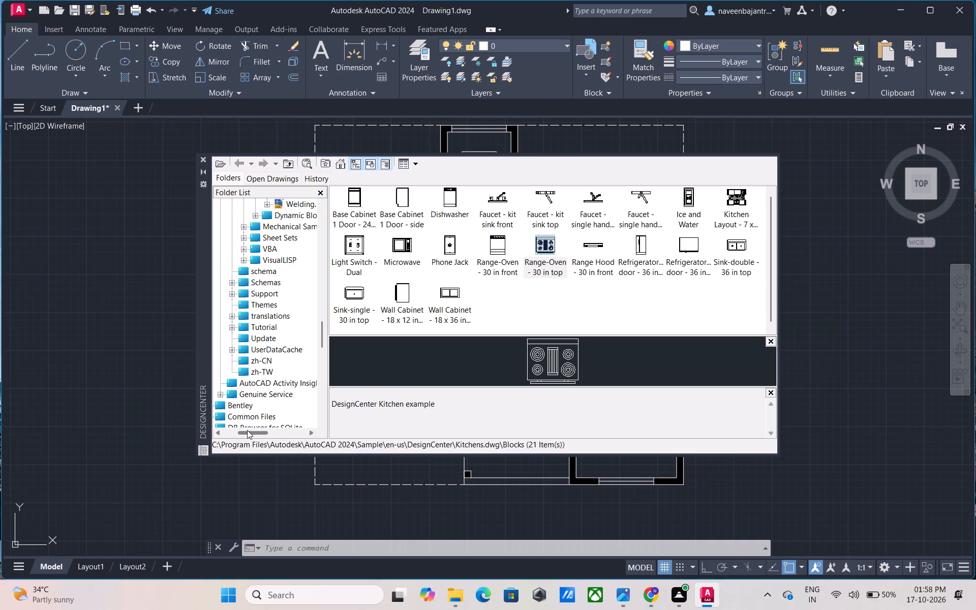
left_click_drag(247, 430, 244, 429)
Examine the remaining Program Files folders in the folder tree, from Bentley and Common Files to WinRAR.
scroll(321, 342, "down", 1)
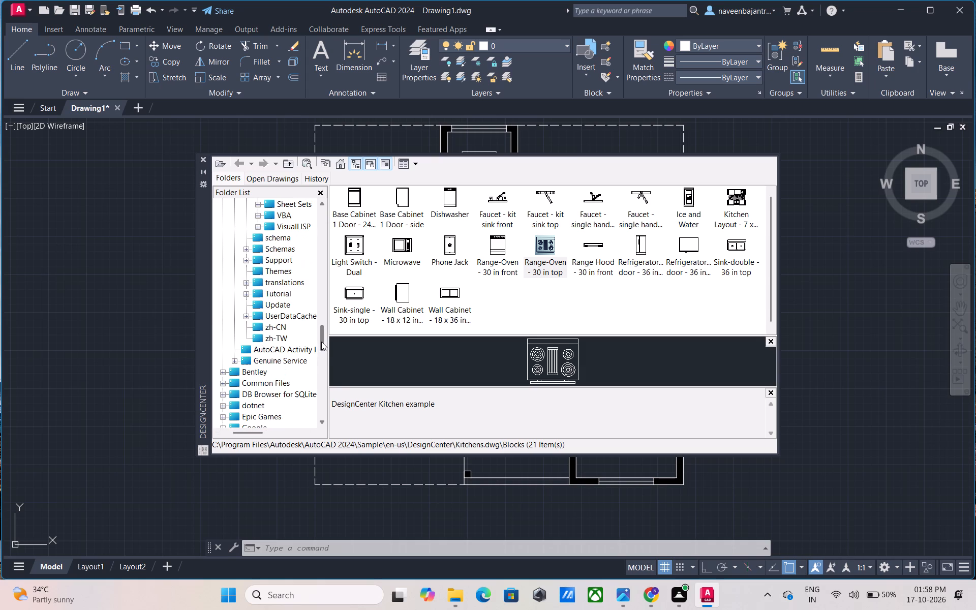
scroll(321, 343, "down", 1)
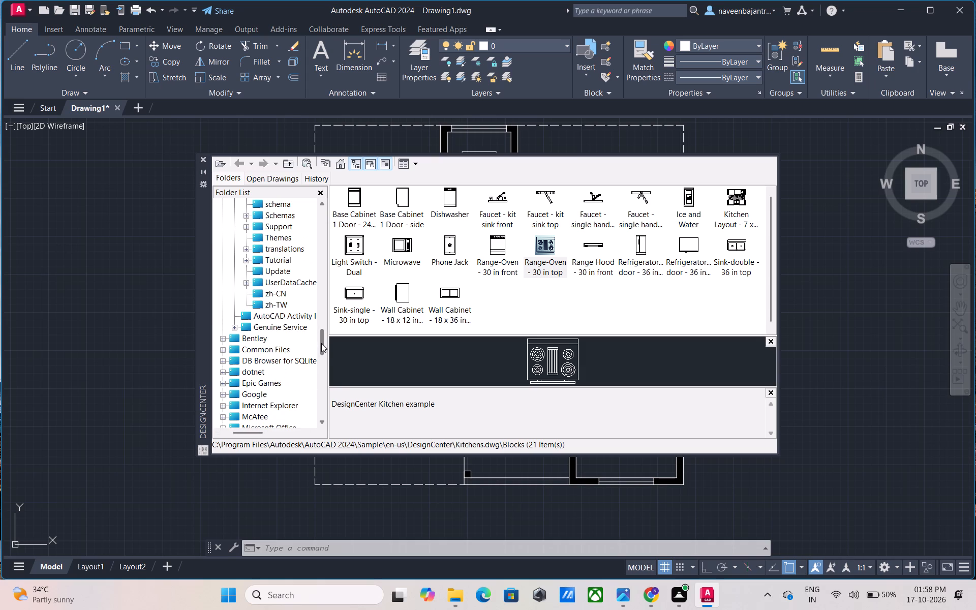
scroll(321, 344, "down", 1)
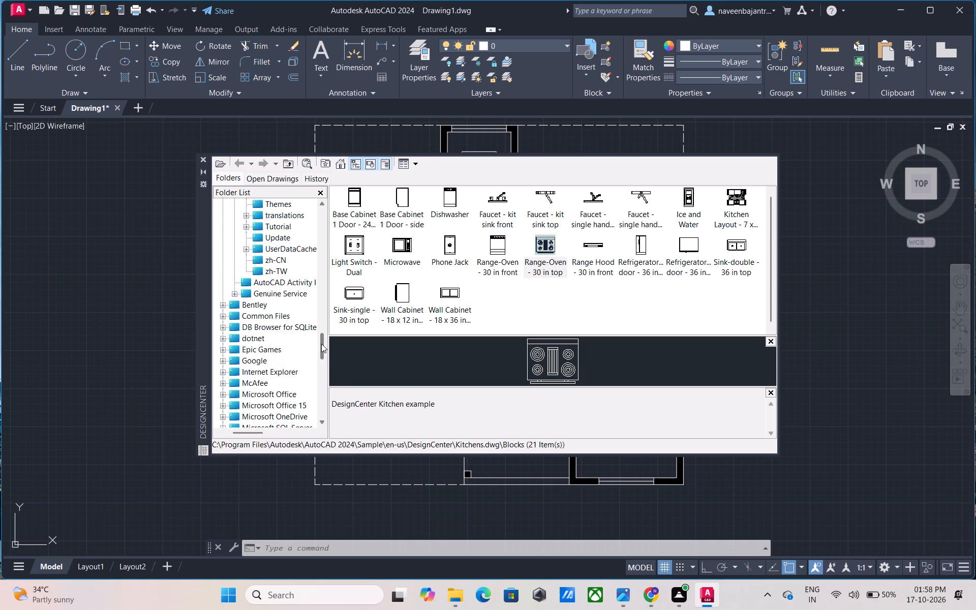
scroll(321, 344, "down", 1)
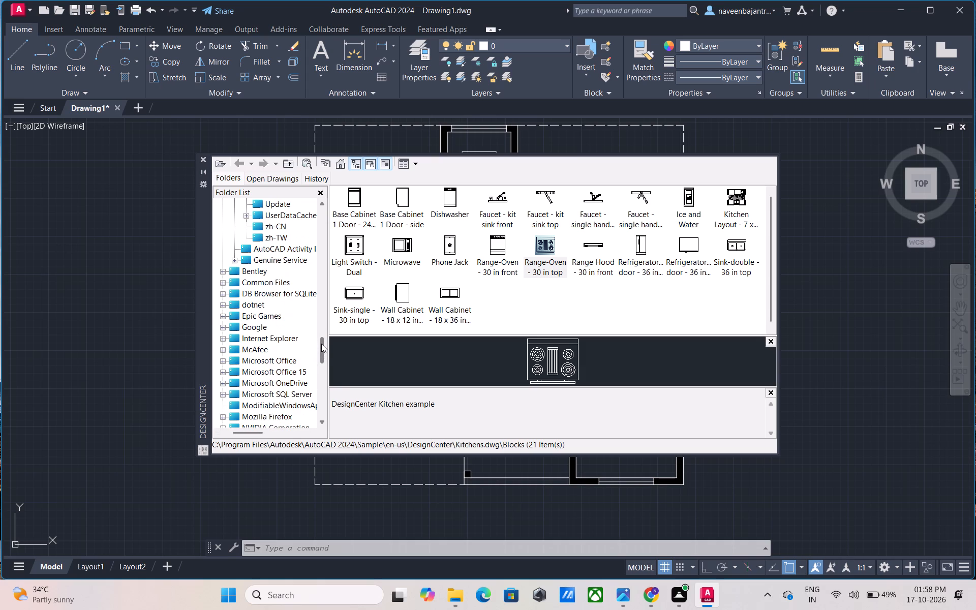
scroll(321, 344, "down", 1)
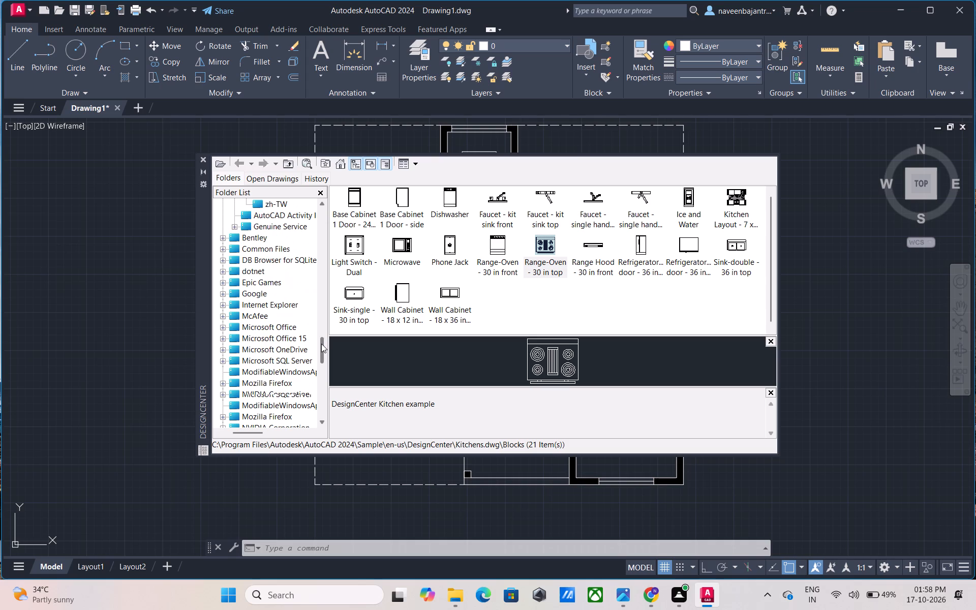
scroll(321, 344, "down", 1)
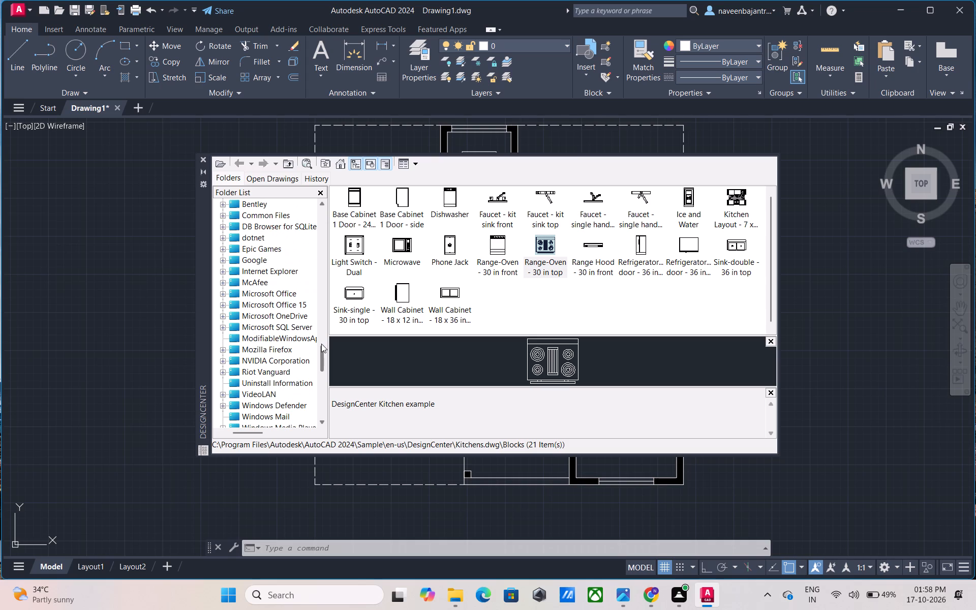
scroll(321, 344, "down", 1)
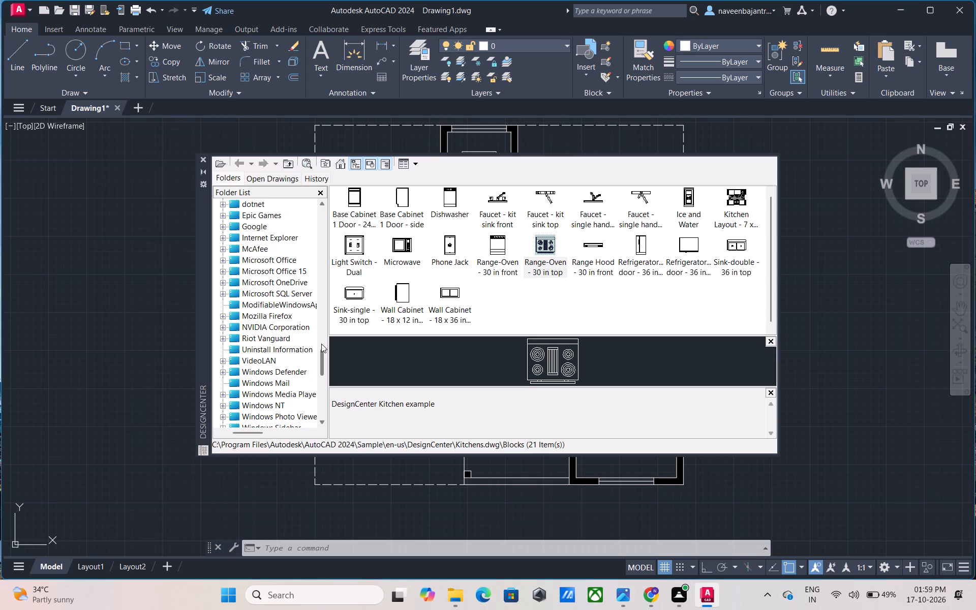
scroll(321, 344, "down", 2)
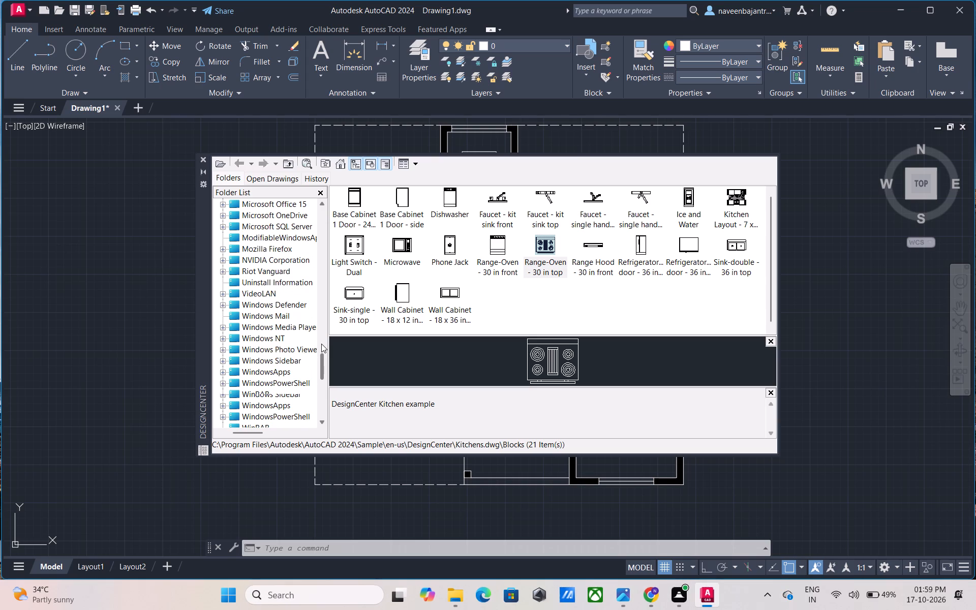
scroll(321, 344, "down", 2)
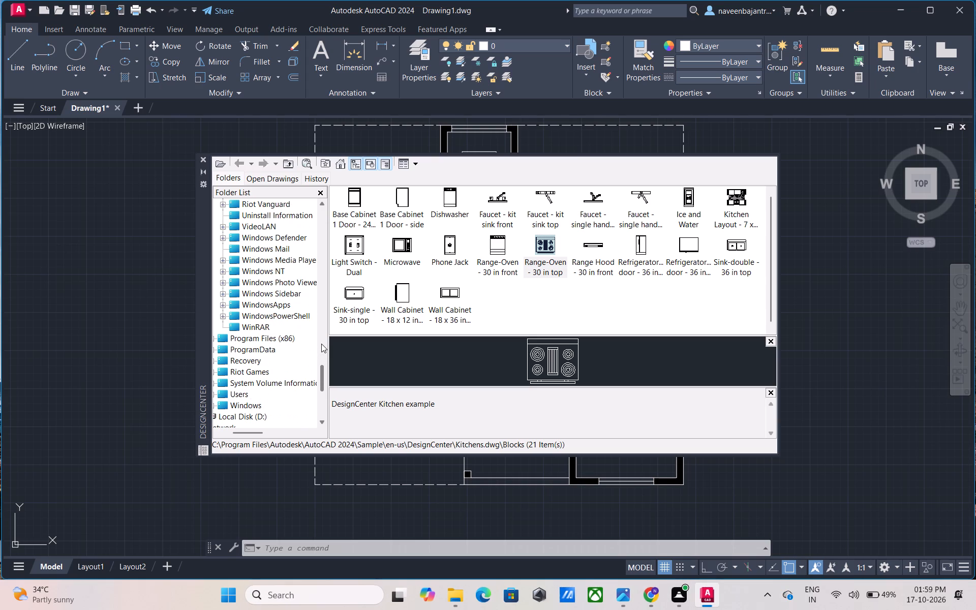
Look through the end of the folder tree, from Program Files (x86) and Local Disk (D:) to the desktop folders and SITE_ PLAN.DWG.
left_click_drag(255, 434, 250, 434)
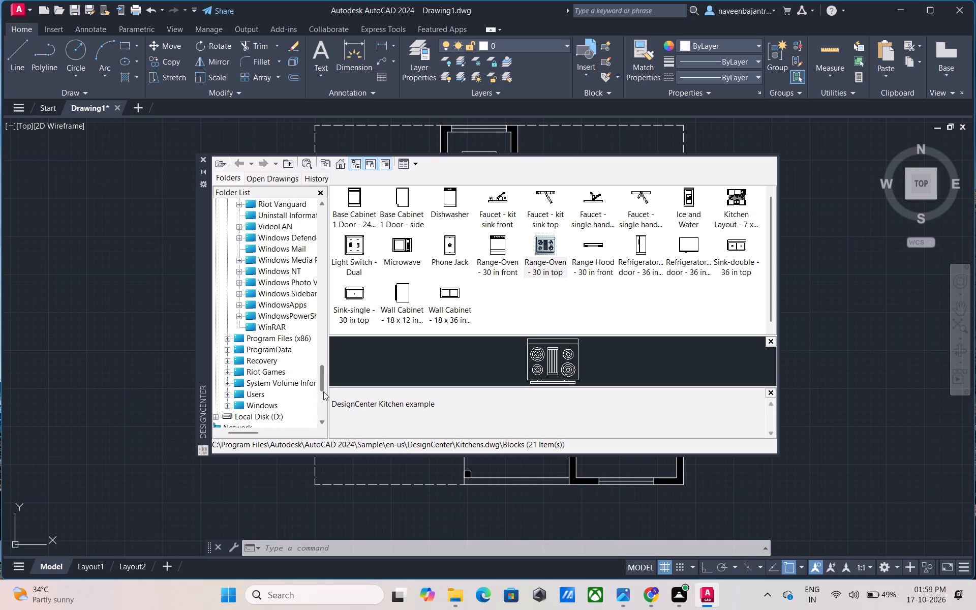
scroll(323, 390, "down", 1)
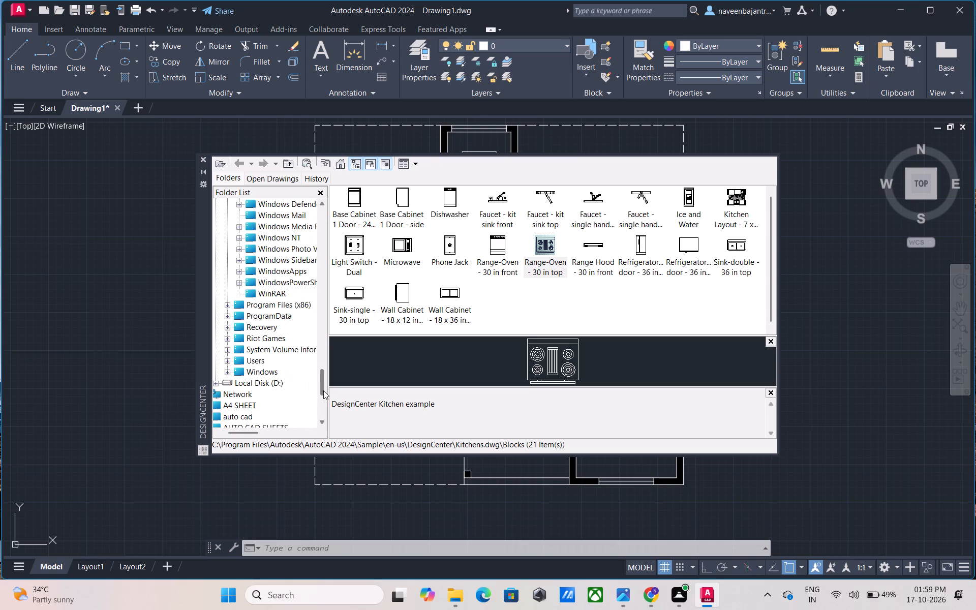
scroll(323, 390, "down", 2)
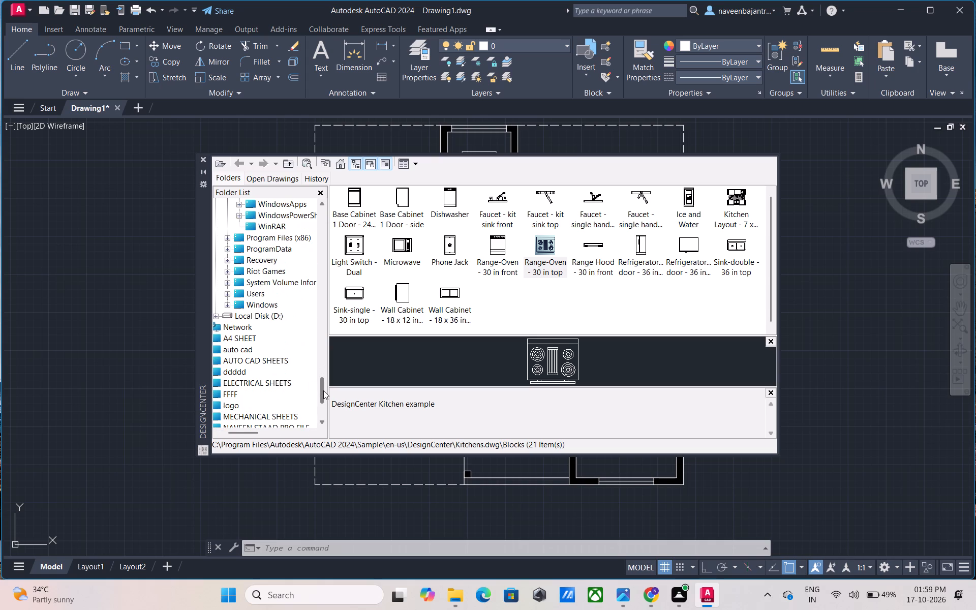
scroll(323, 390, "down", 2)
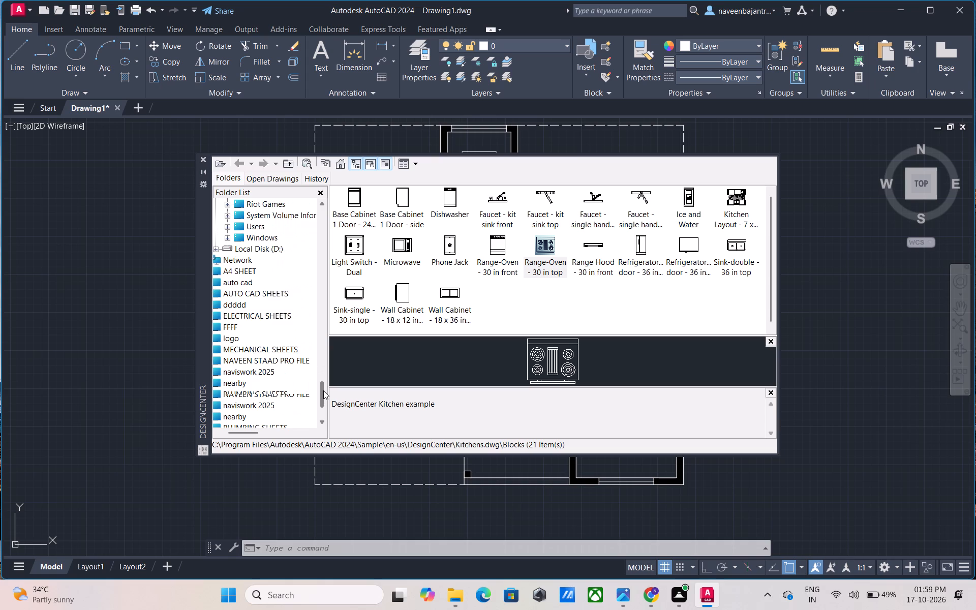
scroll(323, 390, "down", 2)
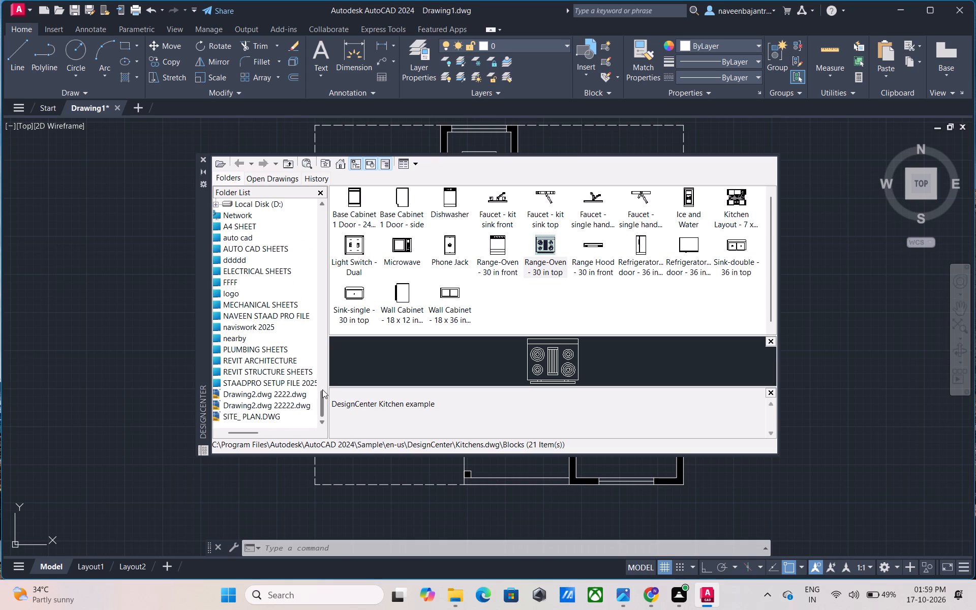
Look back through the folder tree from the desktop folders to the AutoCAD 2024 subfolders around Schemas and Support.
scroll(322, 389, "up", 1)
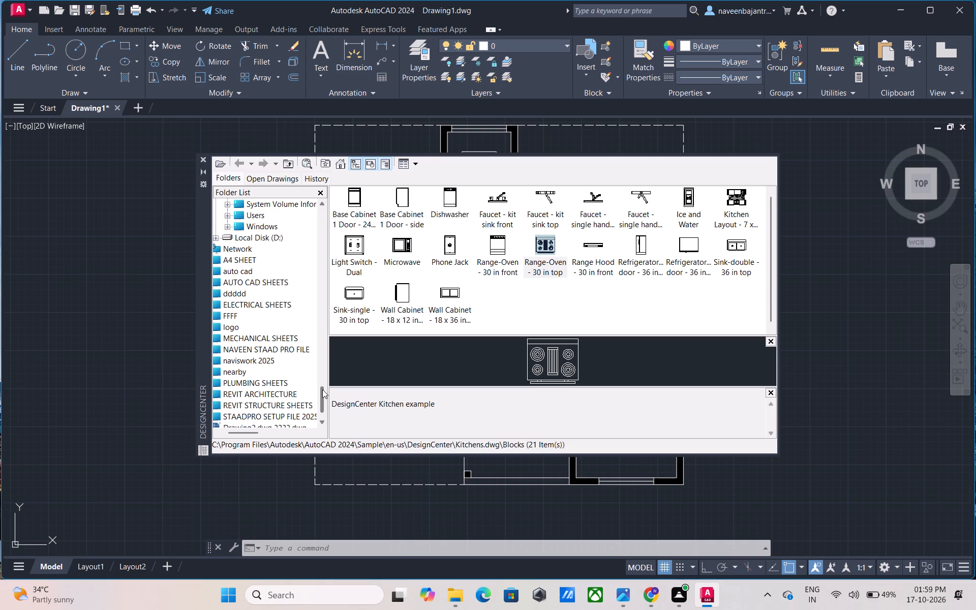
scroll(322, 389, "up", 2)
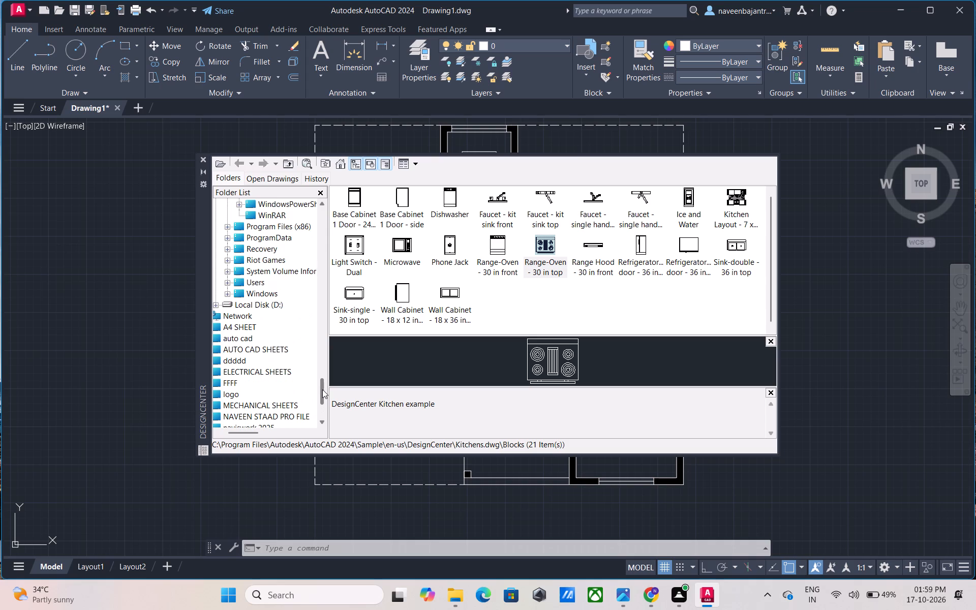
scroll(322, 389, "up", 1)
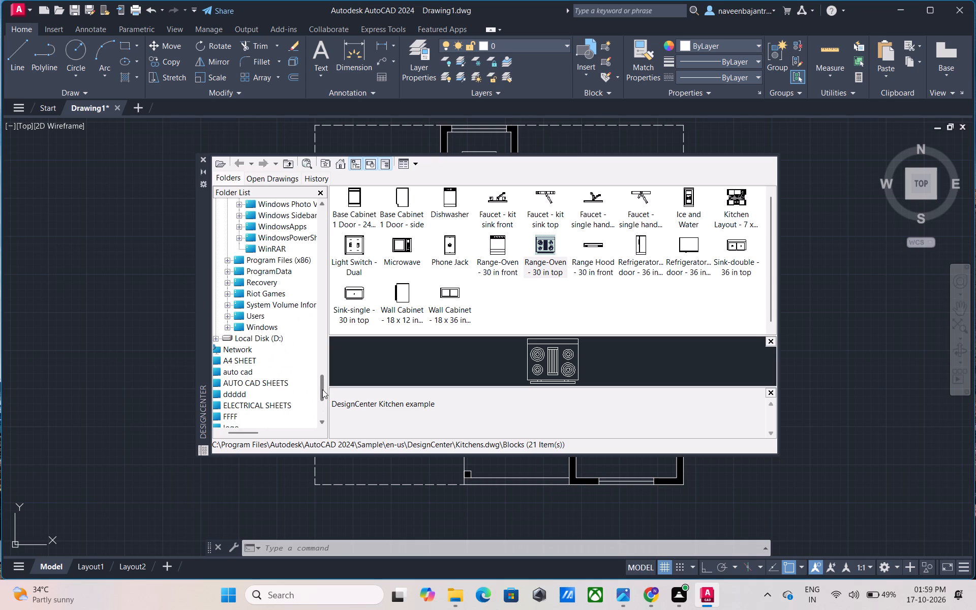
scroll(322, 389, "up", 2)
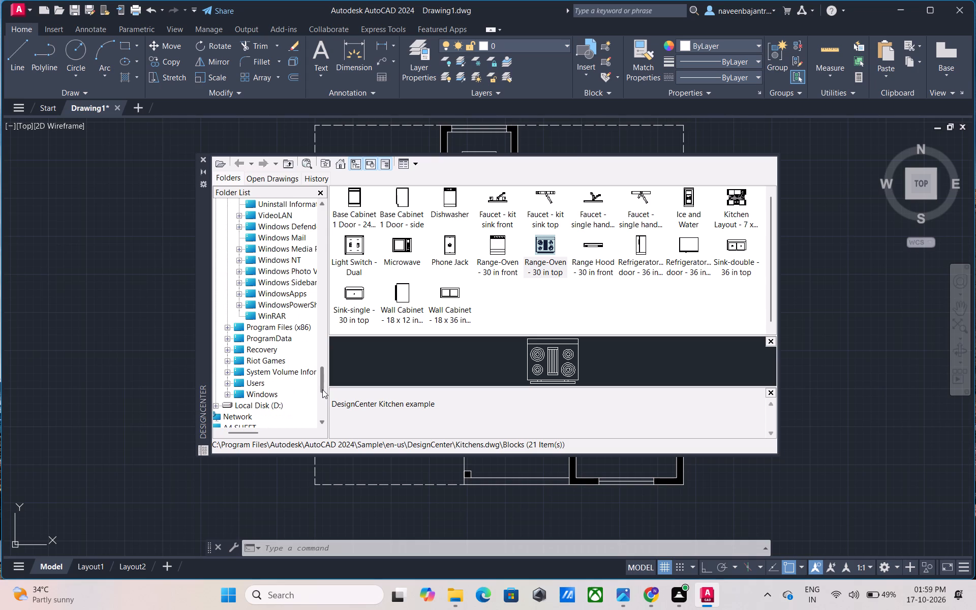
scroll(322, 389, "up", 2)
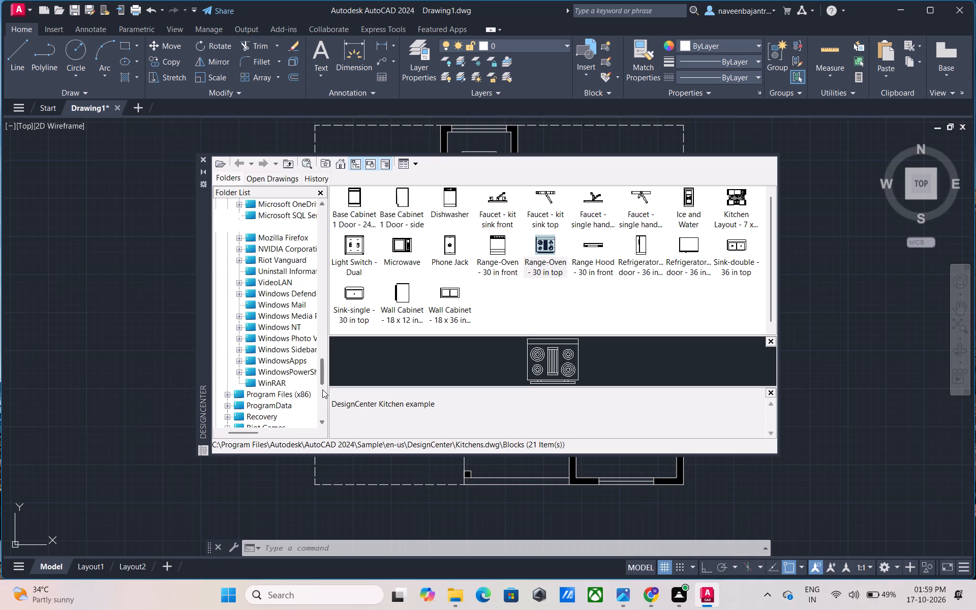
scroll(322, 389, "up", 2)
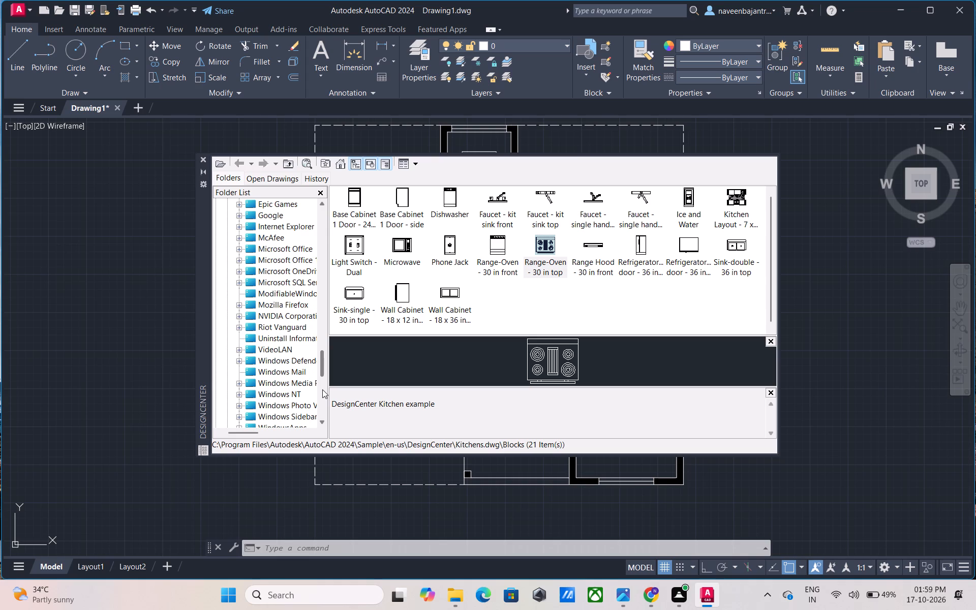
scroll(322, 389, "up", 2)
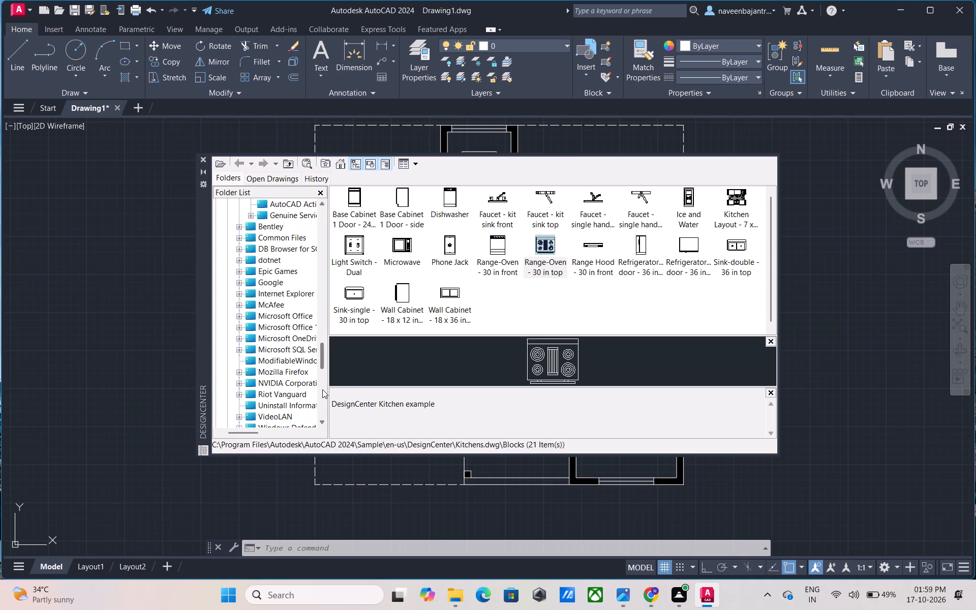
scroll(322, 389, "up", 2)
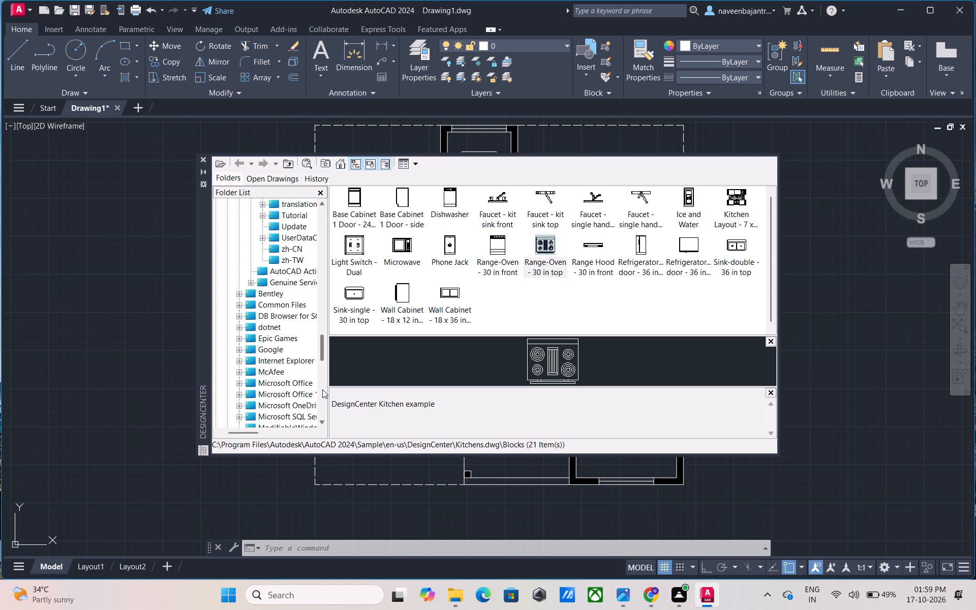
scroll(322, 389, "up", 1)
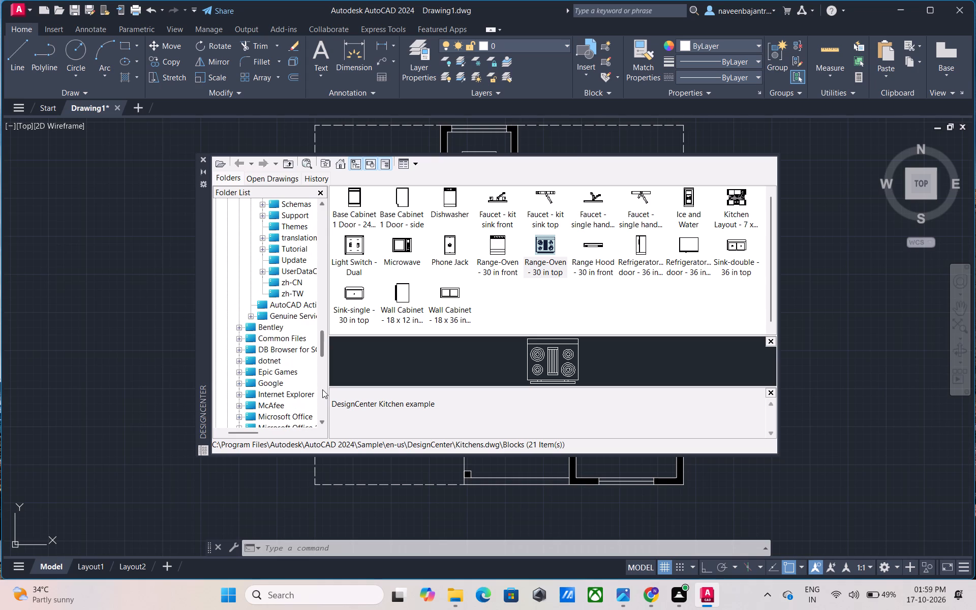
Preview the Kitchens.dwg blocks one after another, from Base Cabinet 1 Door - 24 in front to Faucet - single handle front.
left_click(350, 208)
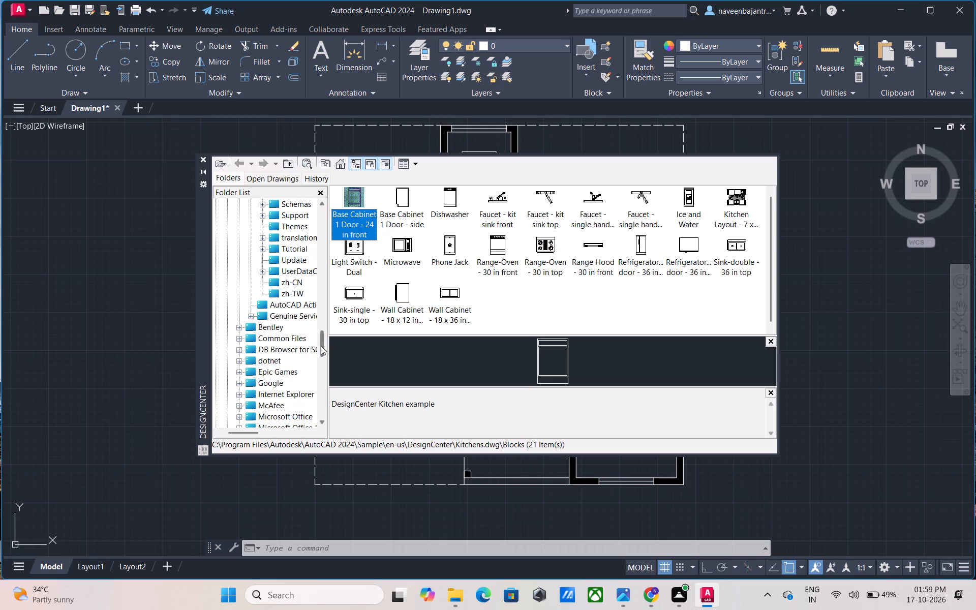
key("Right")
key("Right")
key("Right")
key("Right")
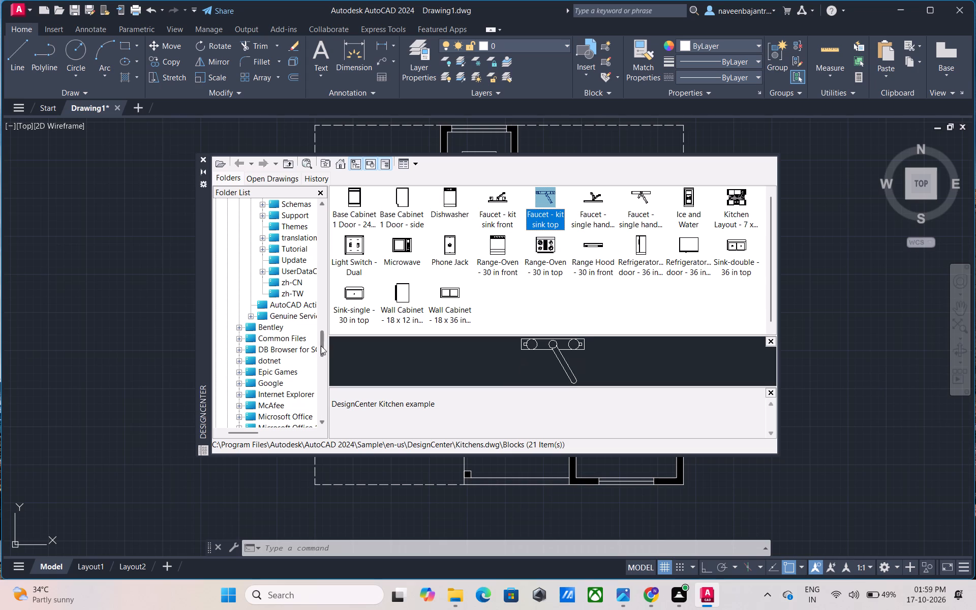
key("Left")
key("Right")
key("Right")
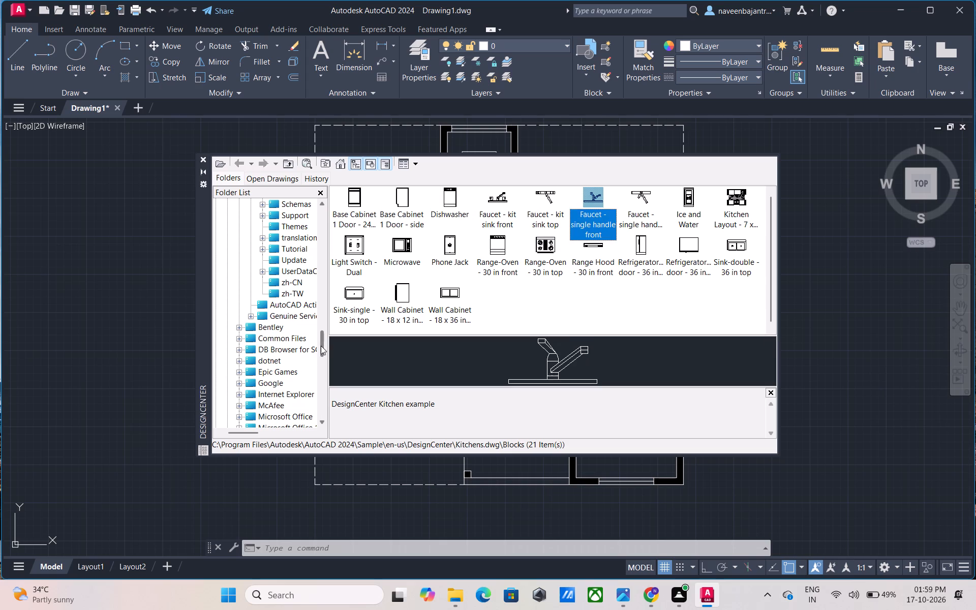